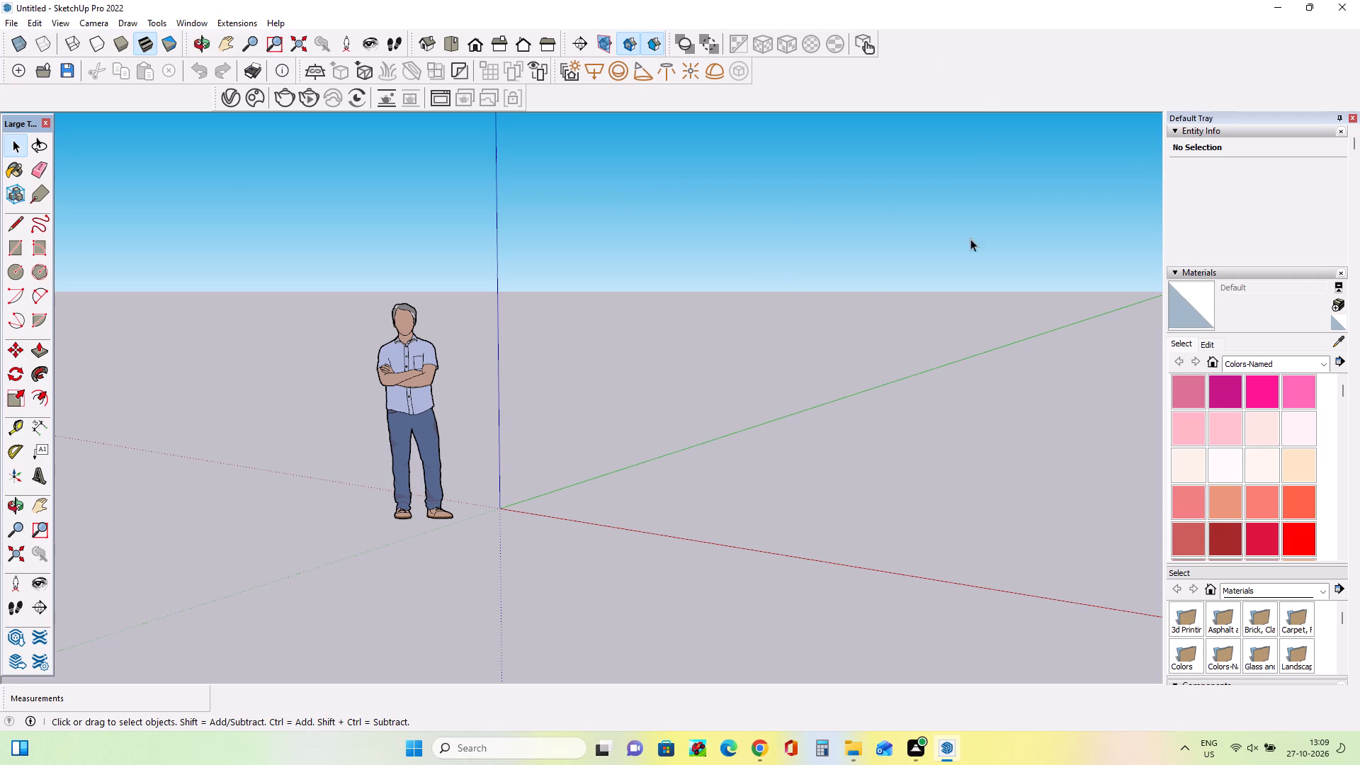
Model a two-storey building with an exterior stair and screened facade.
Import the Modern Glass Facade Architecture file from the Desktop as an image.
middle_click_drag(323, 419, 502, 459)
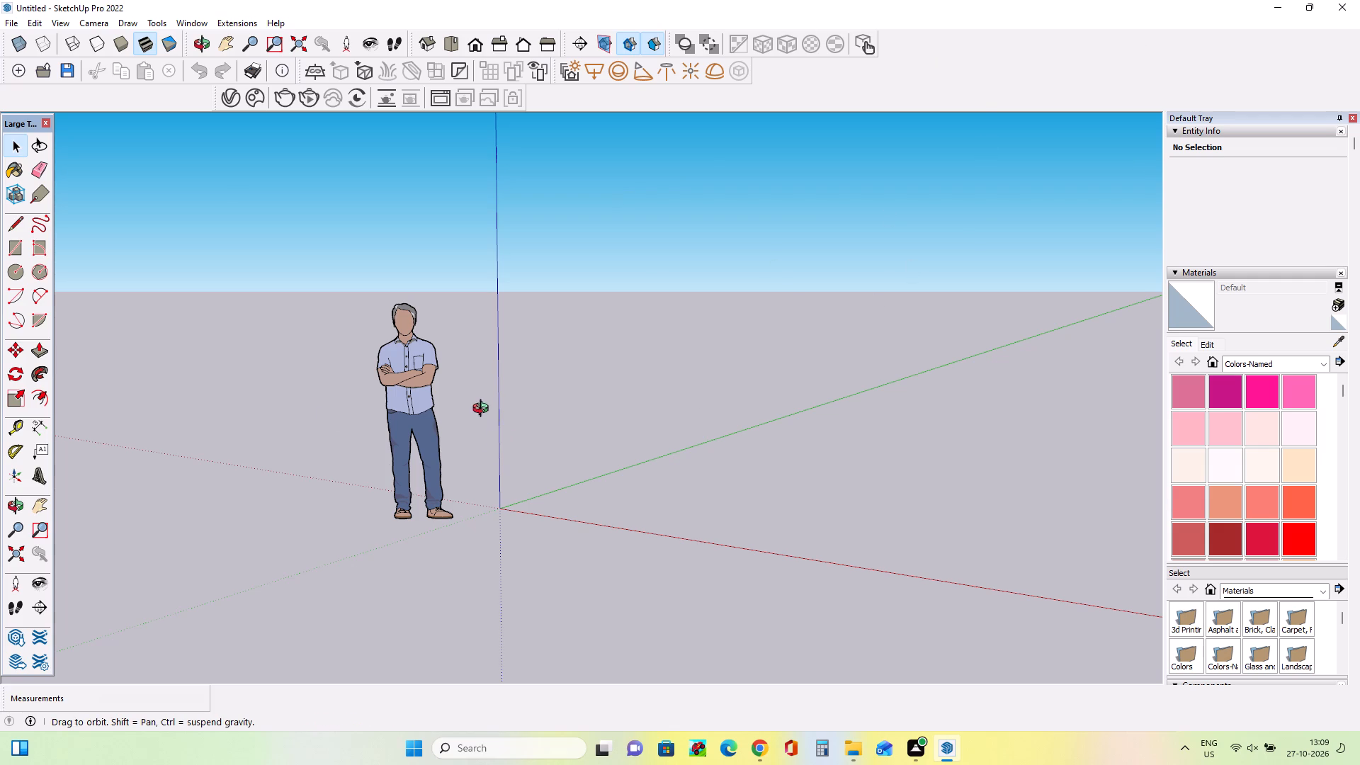
middle_click_drag(484, 410, 557, 391)
scroll(558, 352, "up", 3)
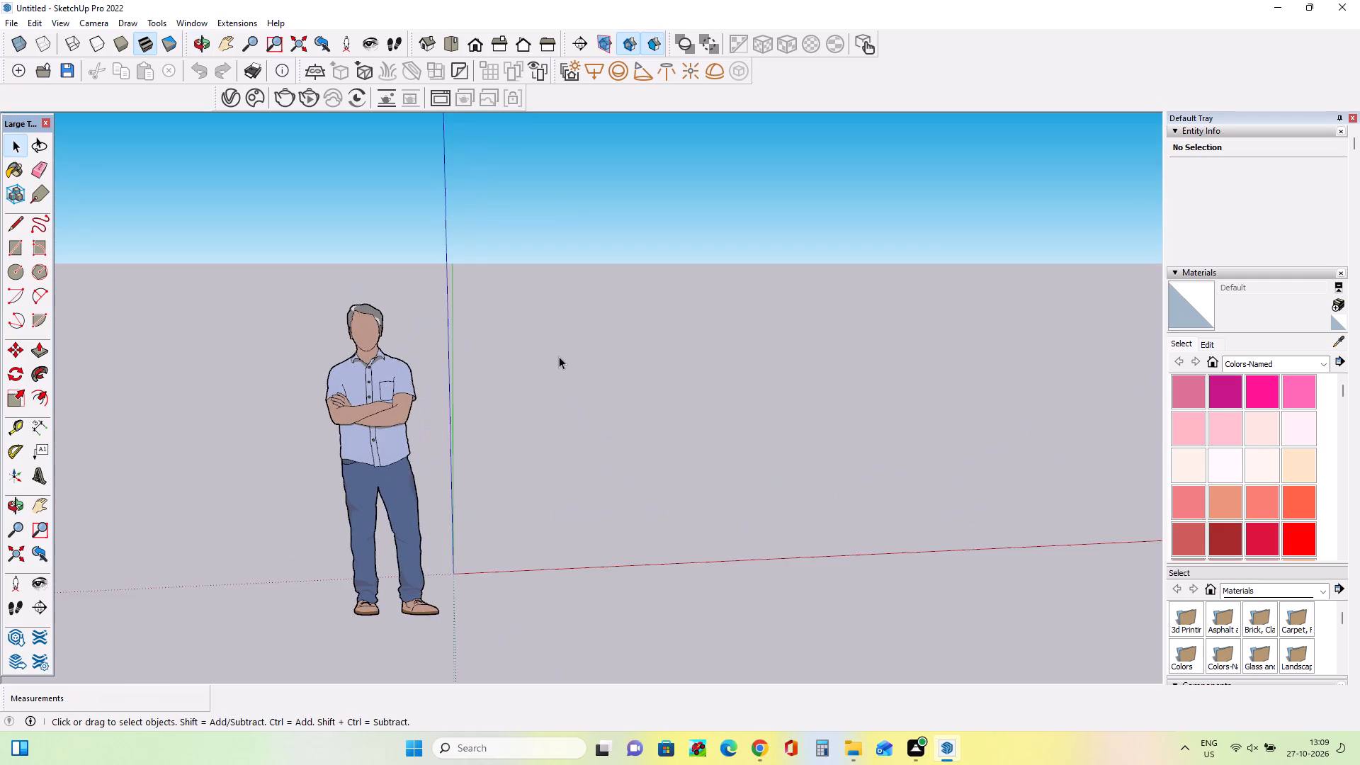
middle_click_drag(549, 395, 548, 475)
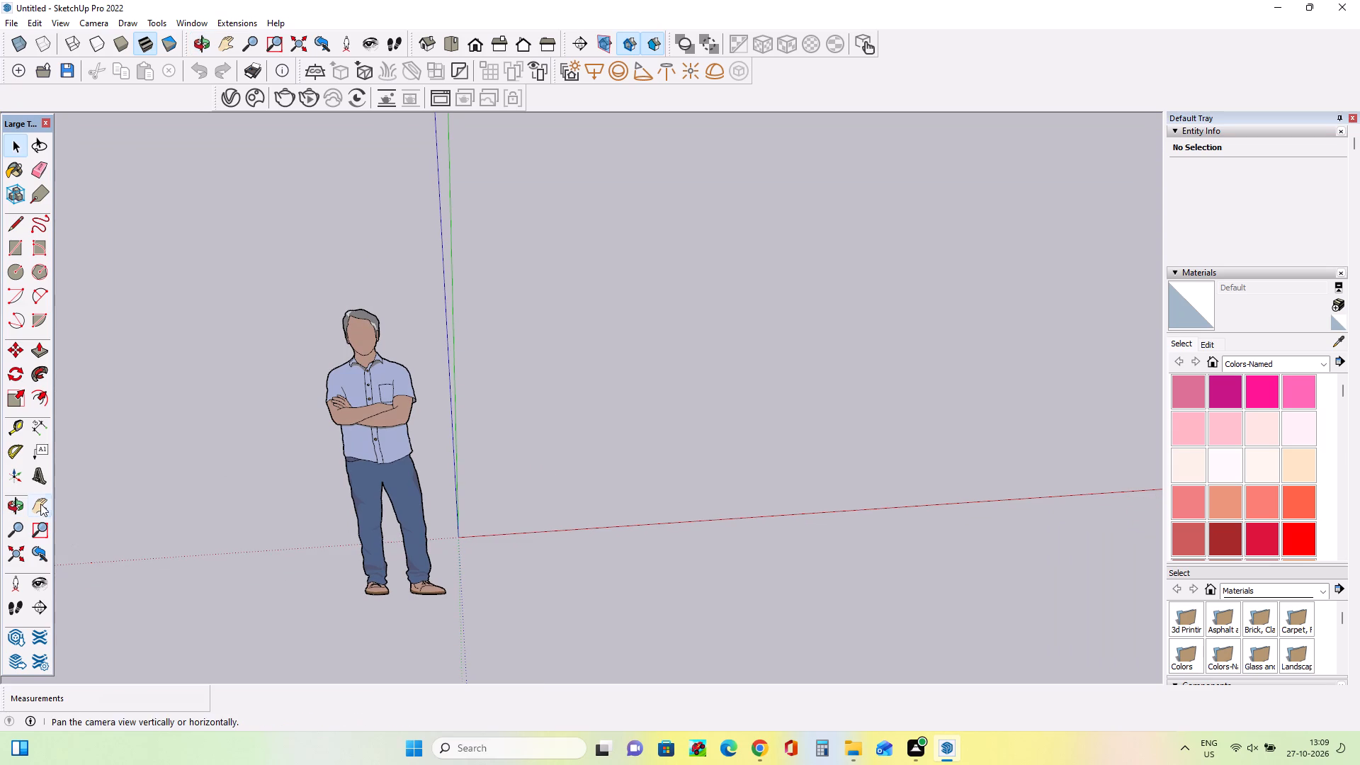
left_click(40, 504)
left_click_drag(438, 426, 257, 489)
middle_click_drag(741, 412, 749, 424)
left_click(11, 21)
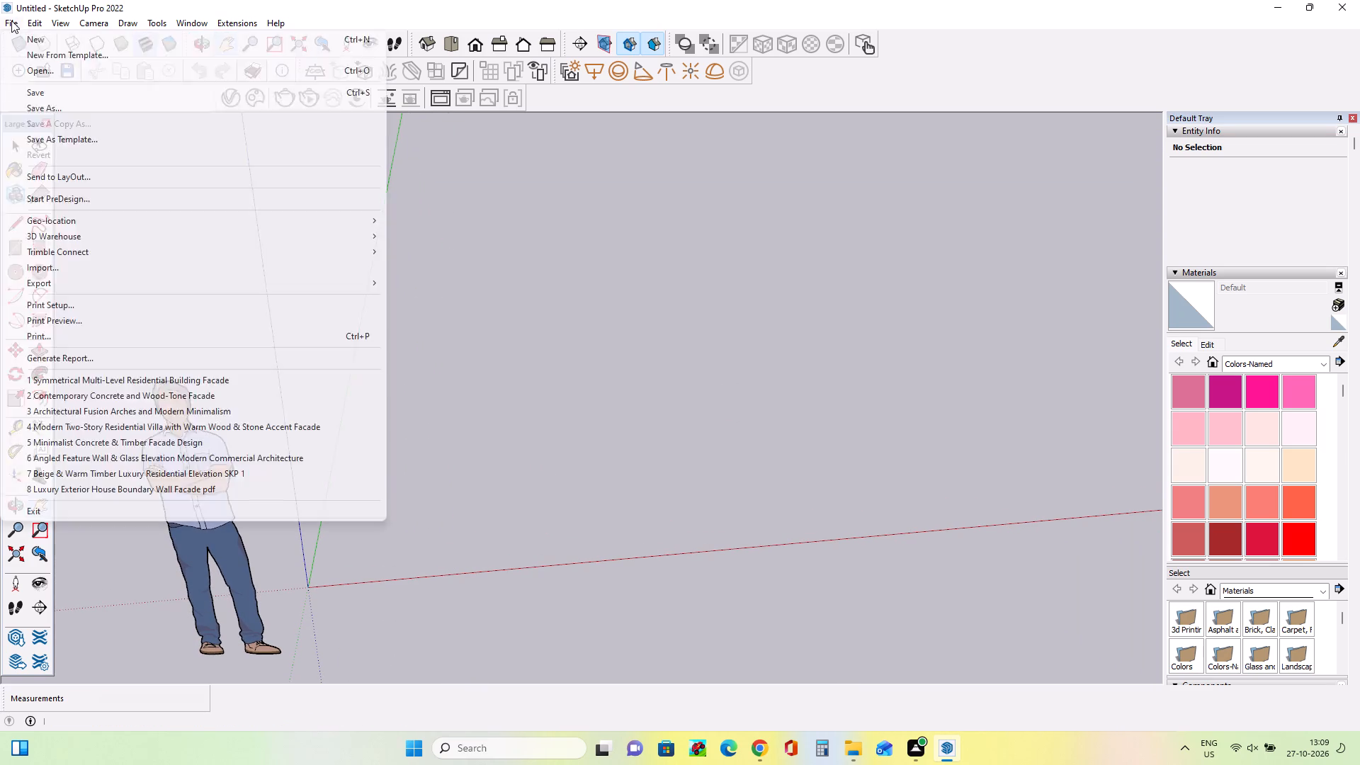
left_click(109, 273)
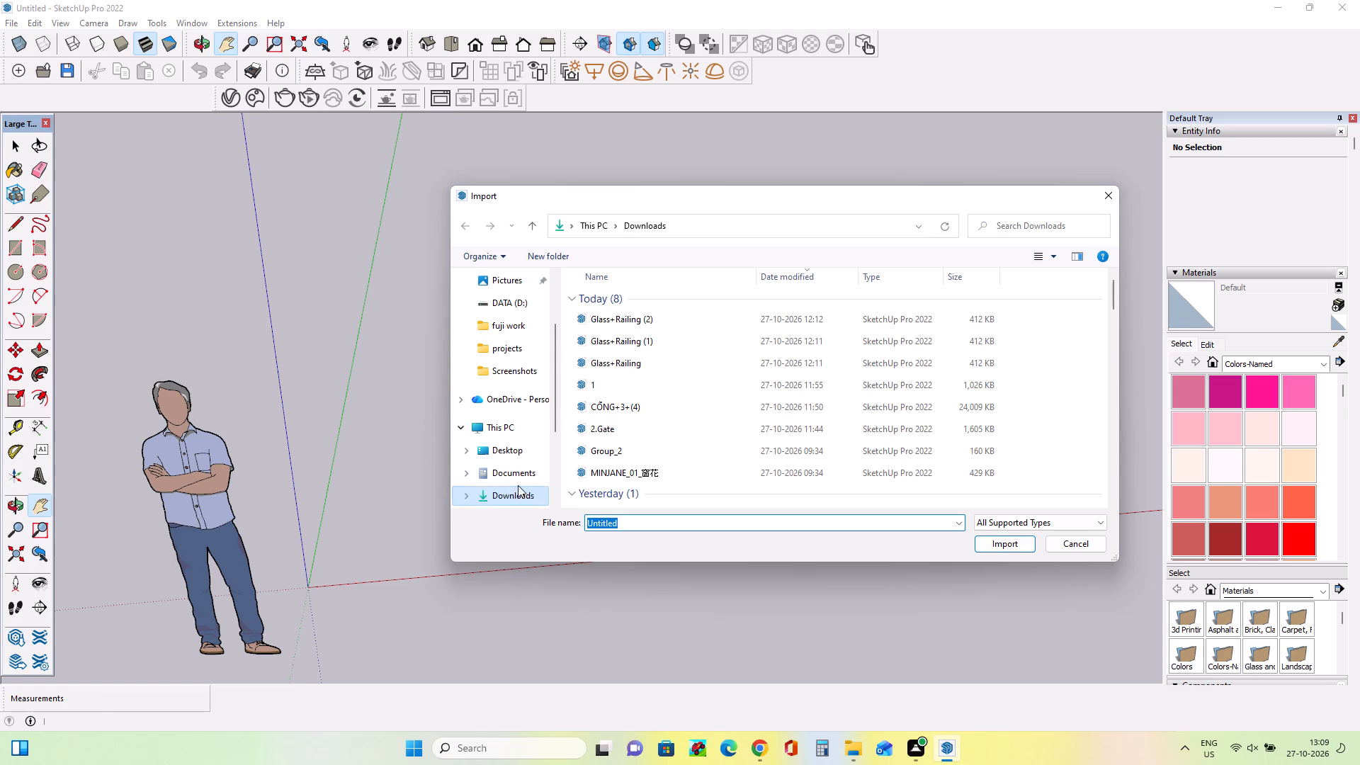
left_click(520, 452)
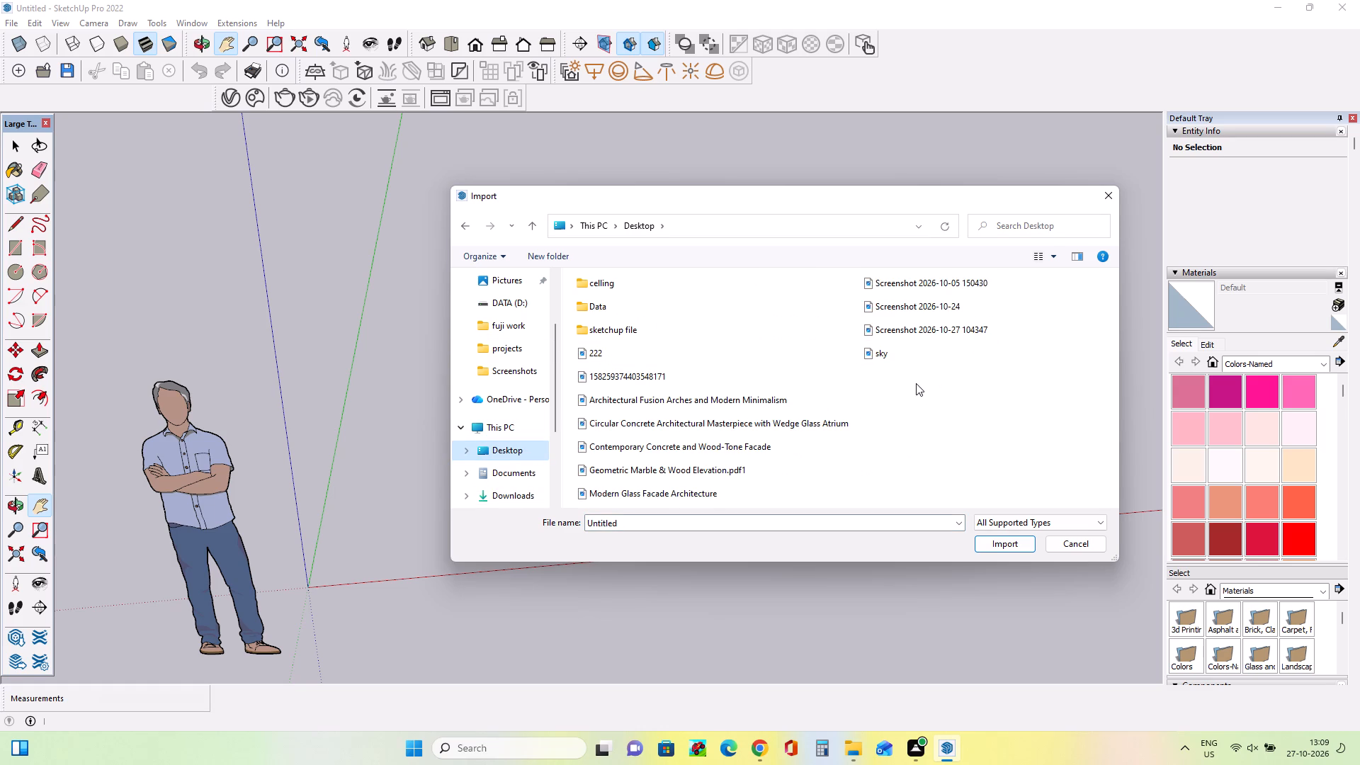
left_click(669, 497)
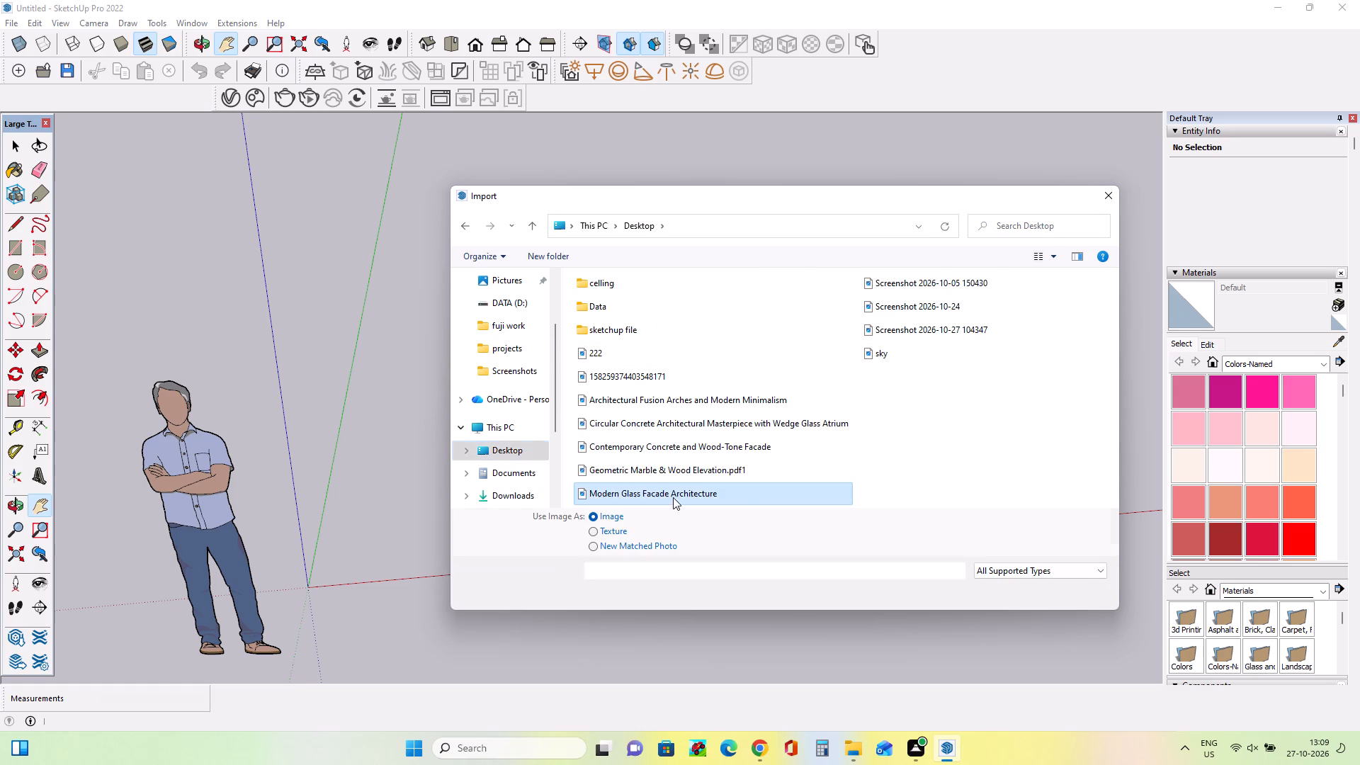
left_click(1003, 600)
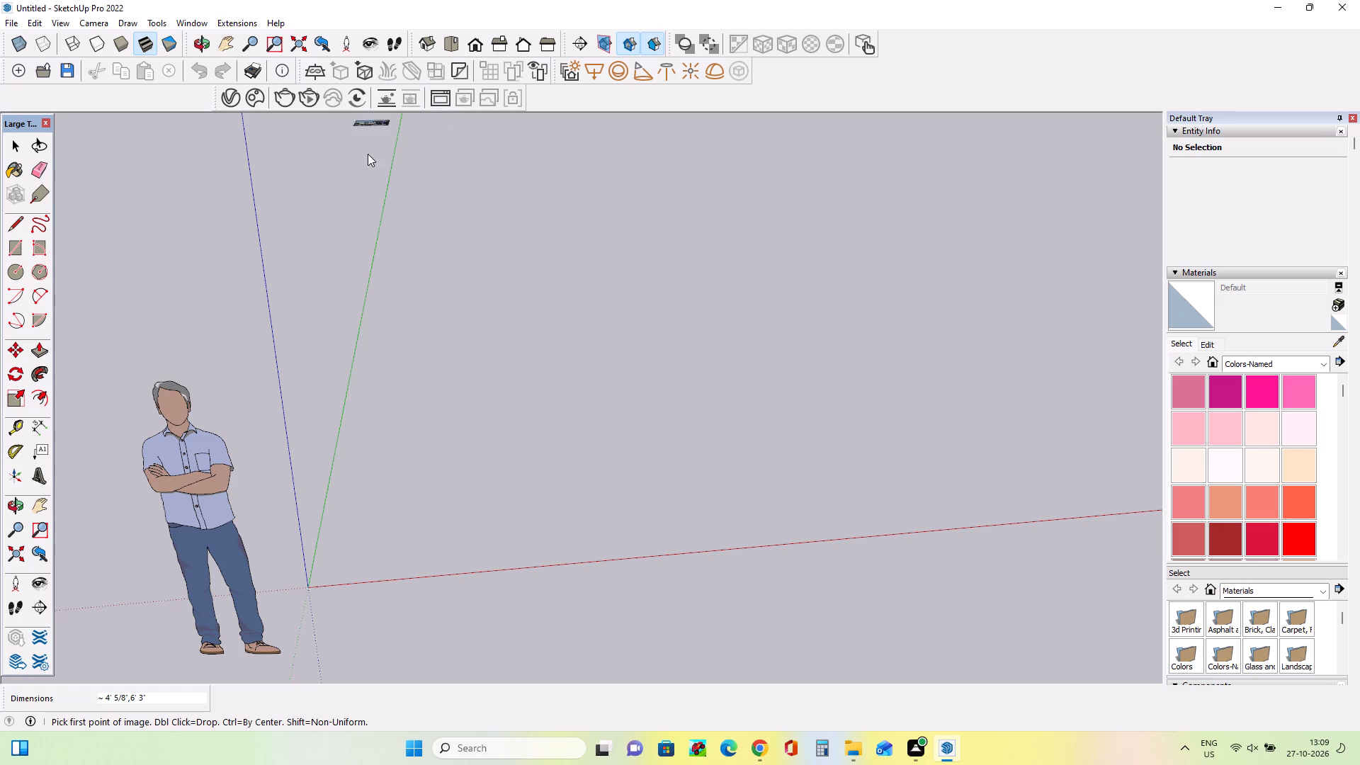
Place the imported facade image upright beside the standing figure, about 5' 8" wide.
scroll(349, 305, "down", 4)
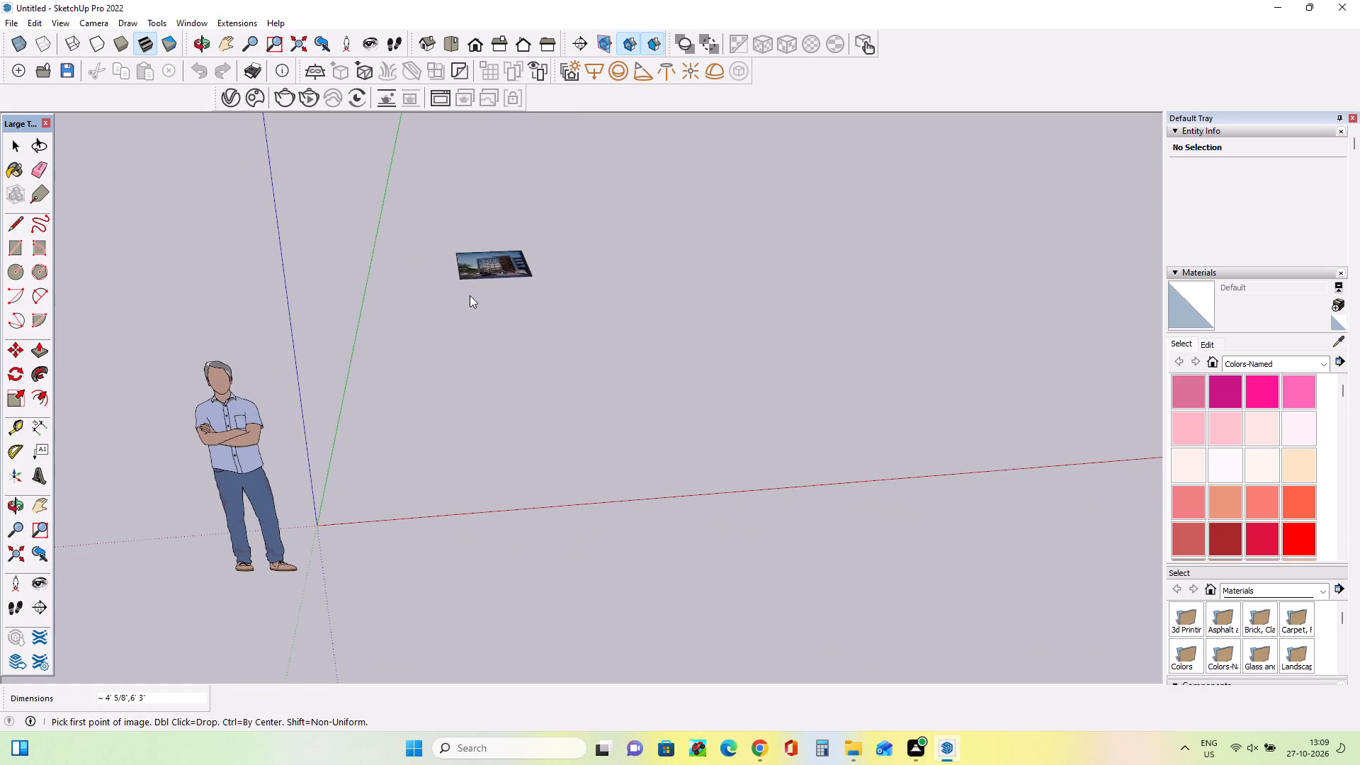
middle_click_drag(484, 330, 542, 210)
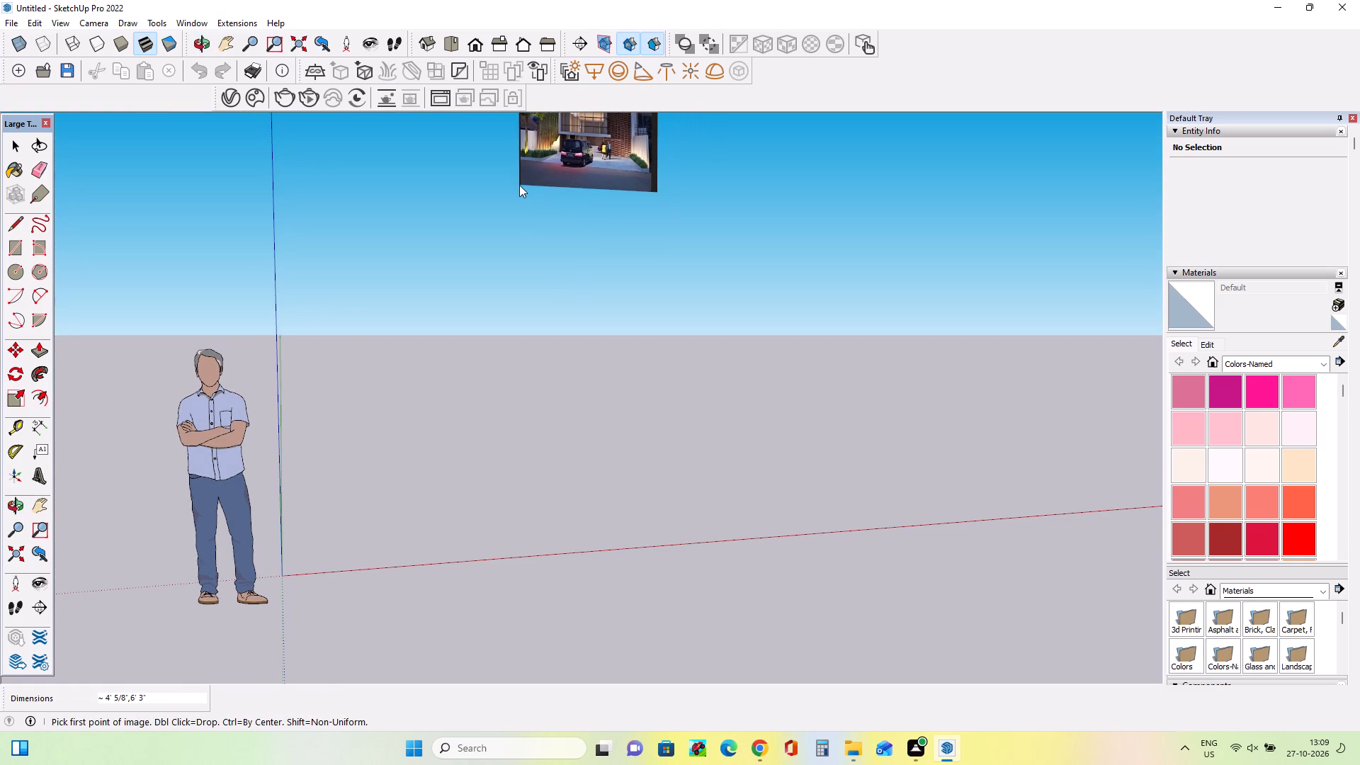
left_click(519, 185)
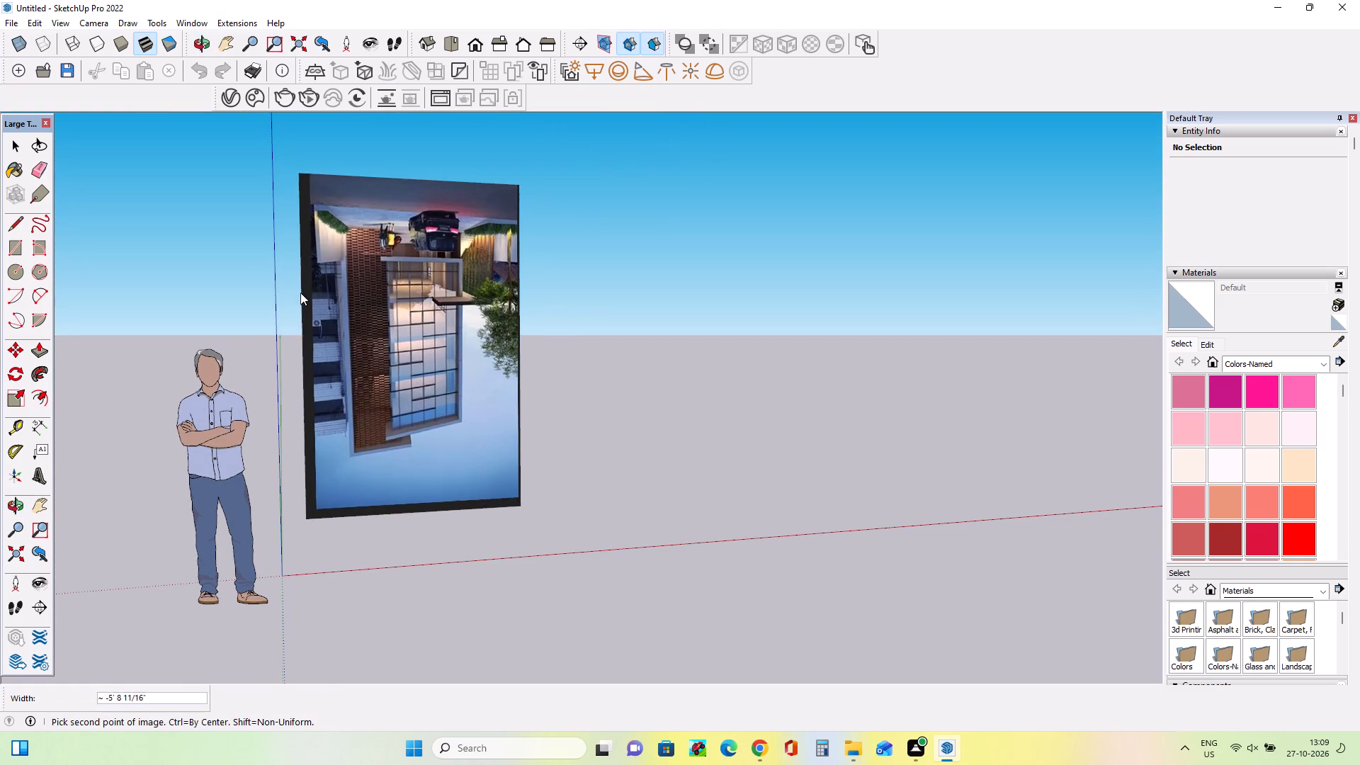
left_click(304, 288)
Examine the placed facade image and the ground around it from several angles.
middle_click_drag(365, 271, 367, 278)
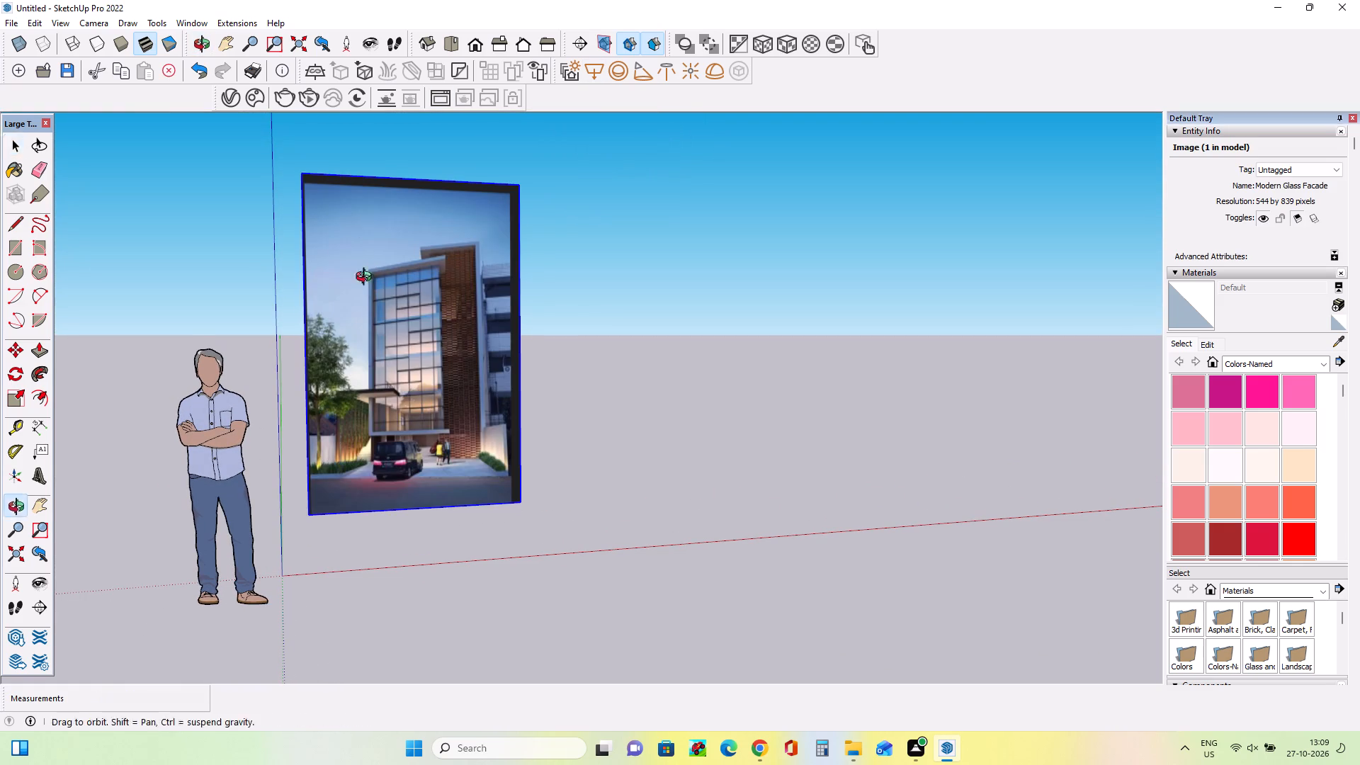
middle_click_drag(367, 278, 137, 375)
scroll(157, 347, "down", 4)
scroll(215, 352, "down", 3)
middle_click_drag(448, 445, 504, 470)
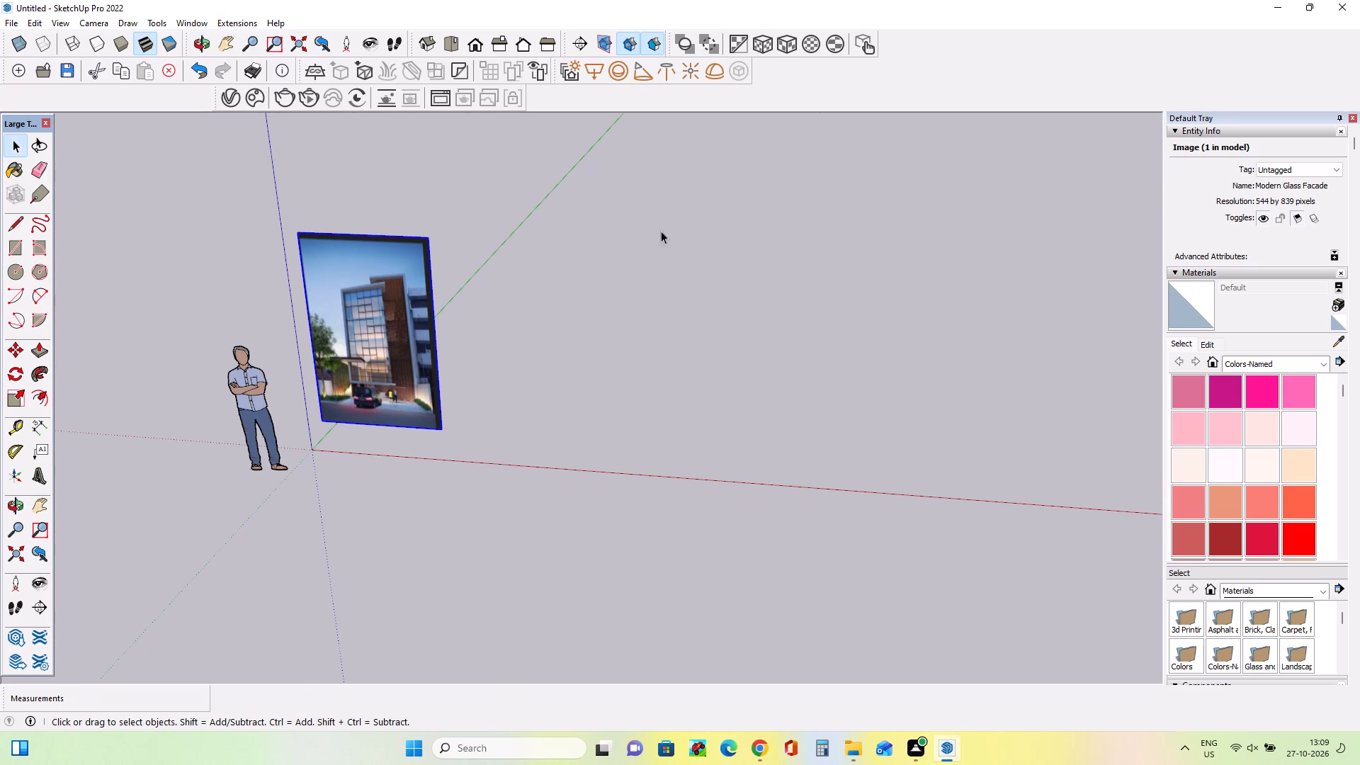
middle_click_drag(667, 240, 841, 231)
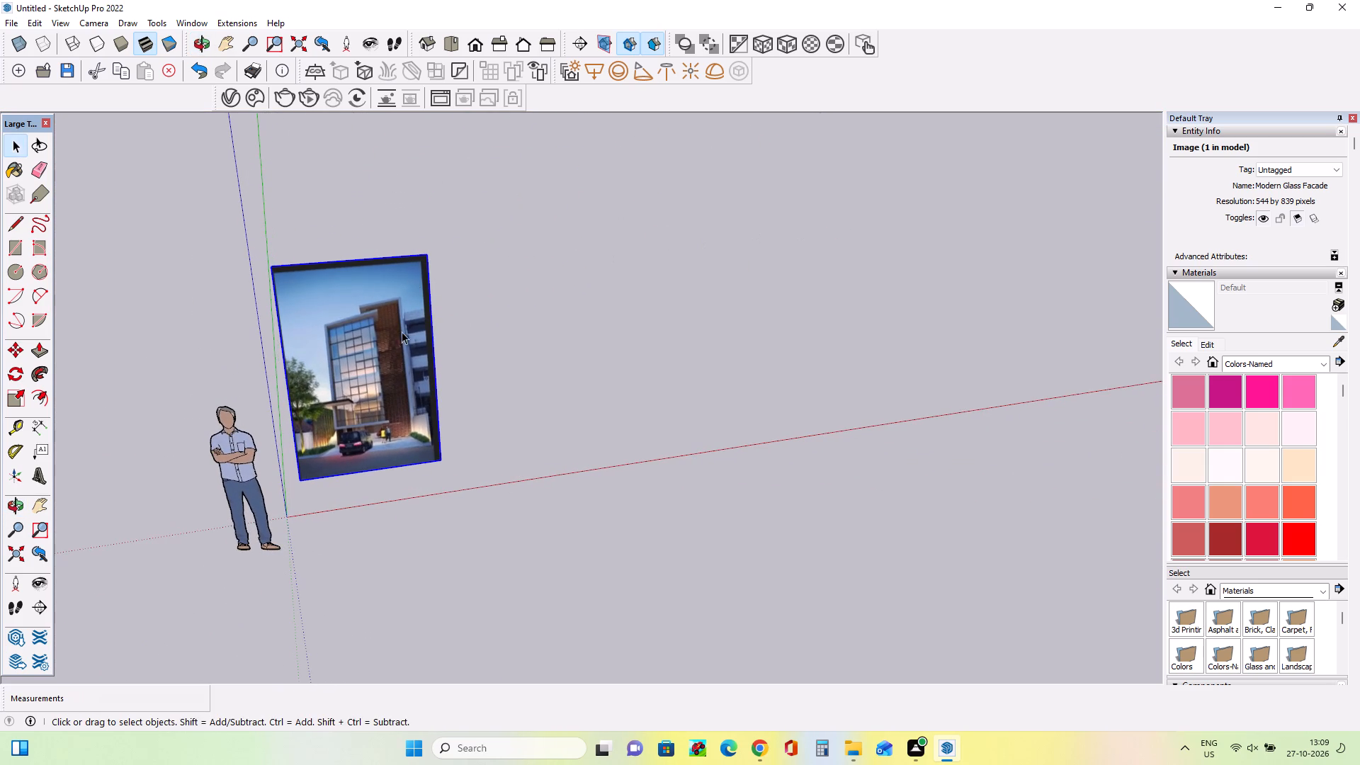
middle_click_drag(399, 336, 472, 338)
middle_click_drag(432, 475, 374, 467)
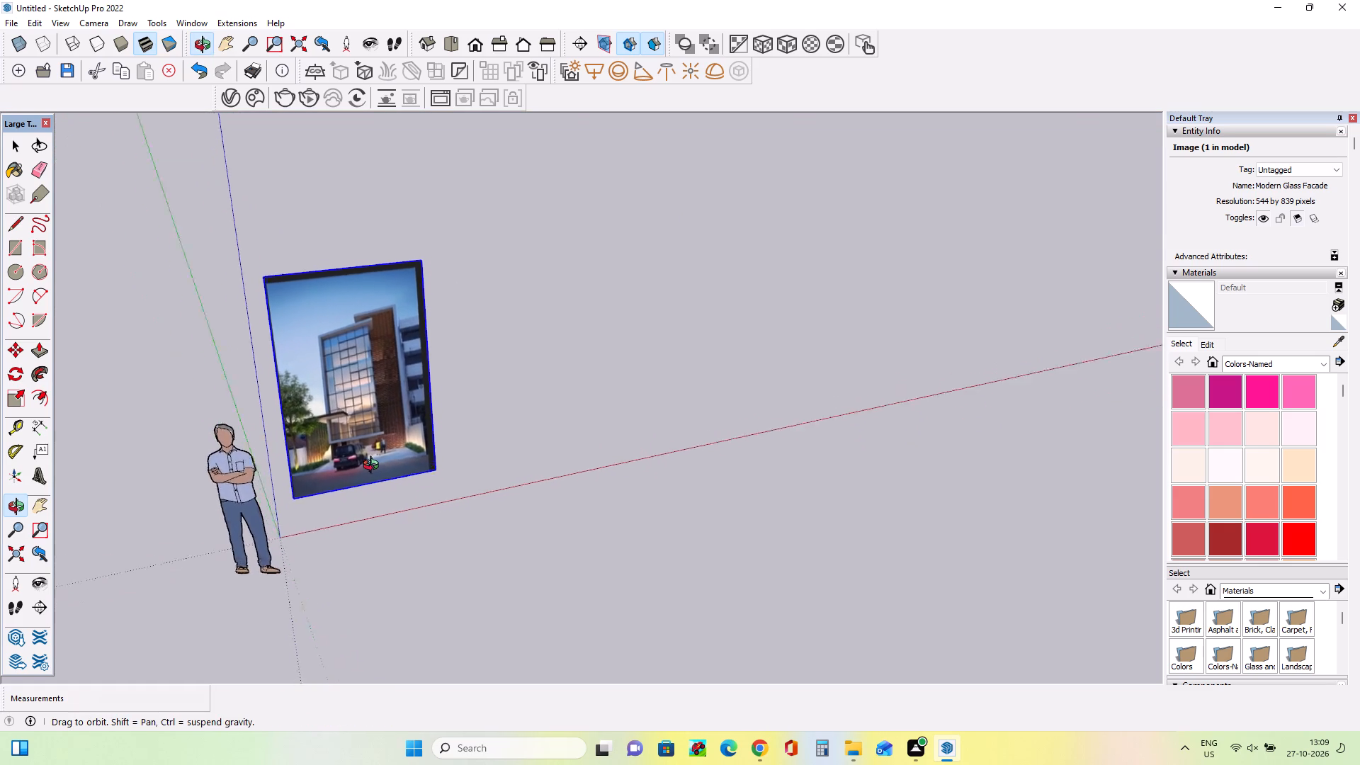
middle_click_drag(374, 467, 316, 497)
scroll(265, 428, "down", 6)
middle_click_drag(387, 464, 389, 495)
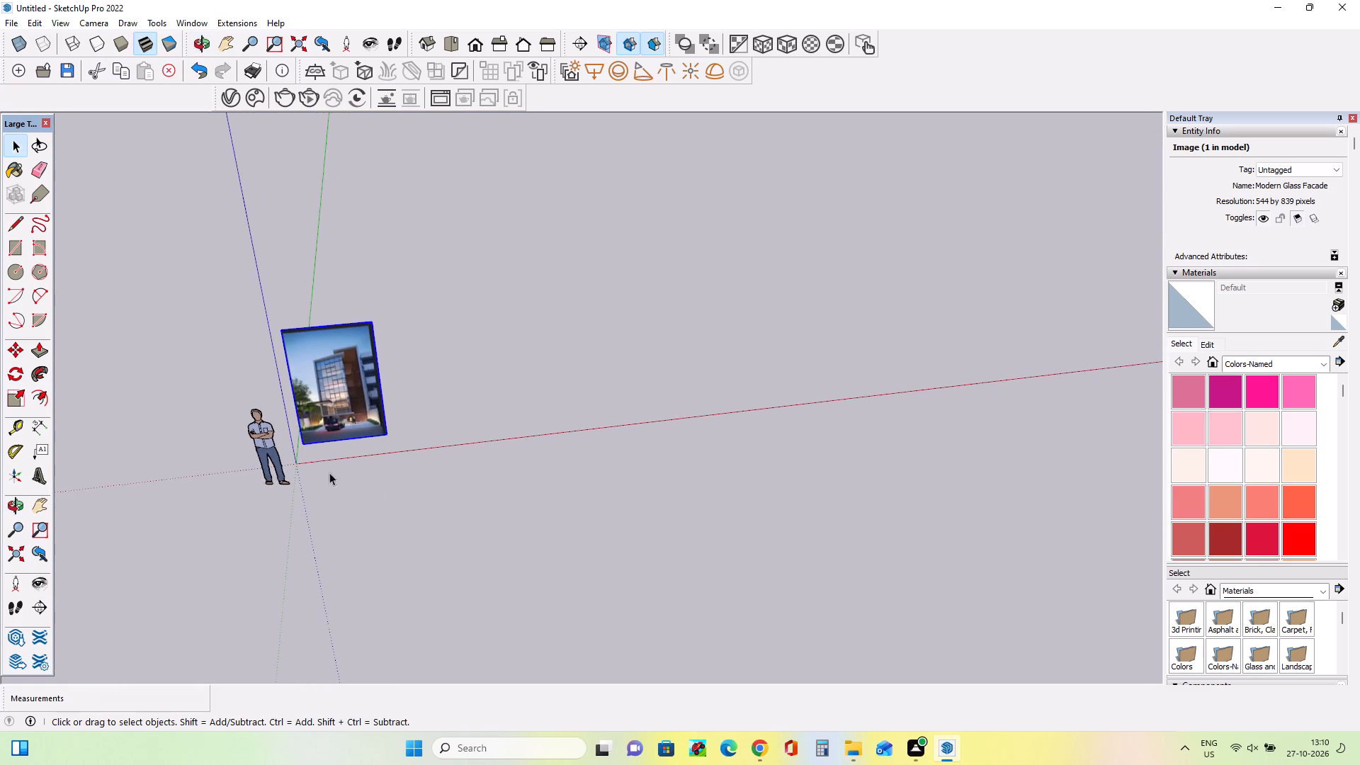
scroll(293, 450, "up", 4)
middle_click_drag(289, 454, 304, 475)
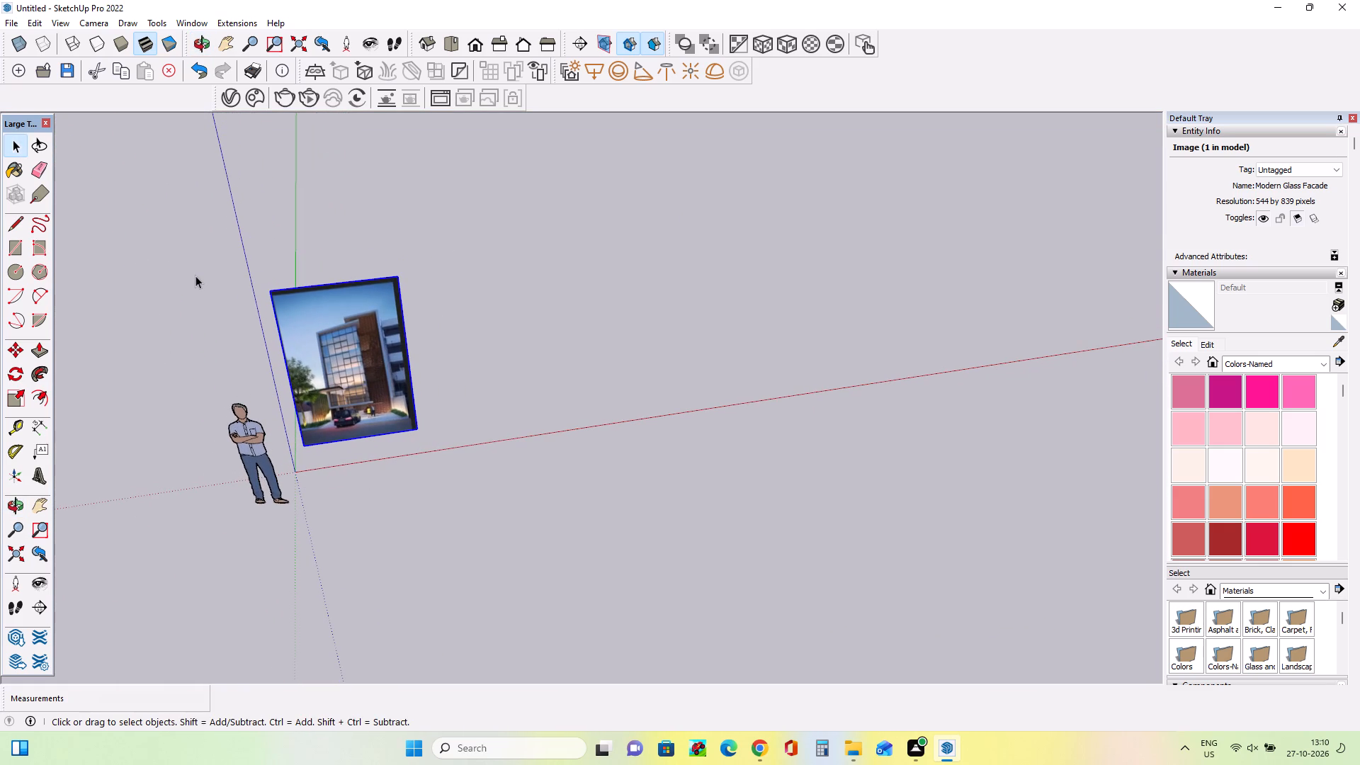
middle_click_drag(257, 304, 271, 258)
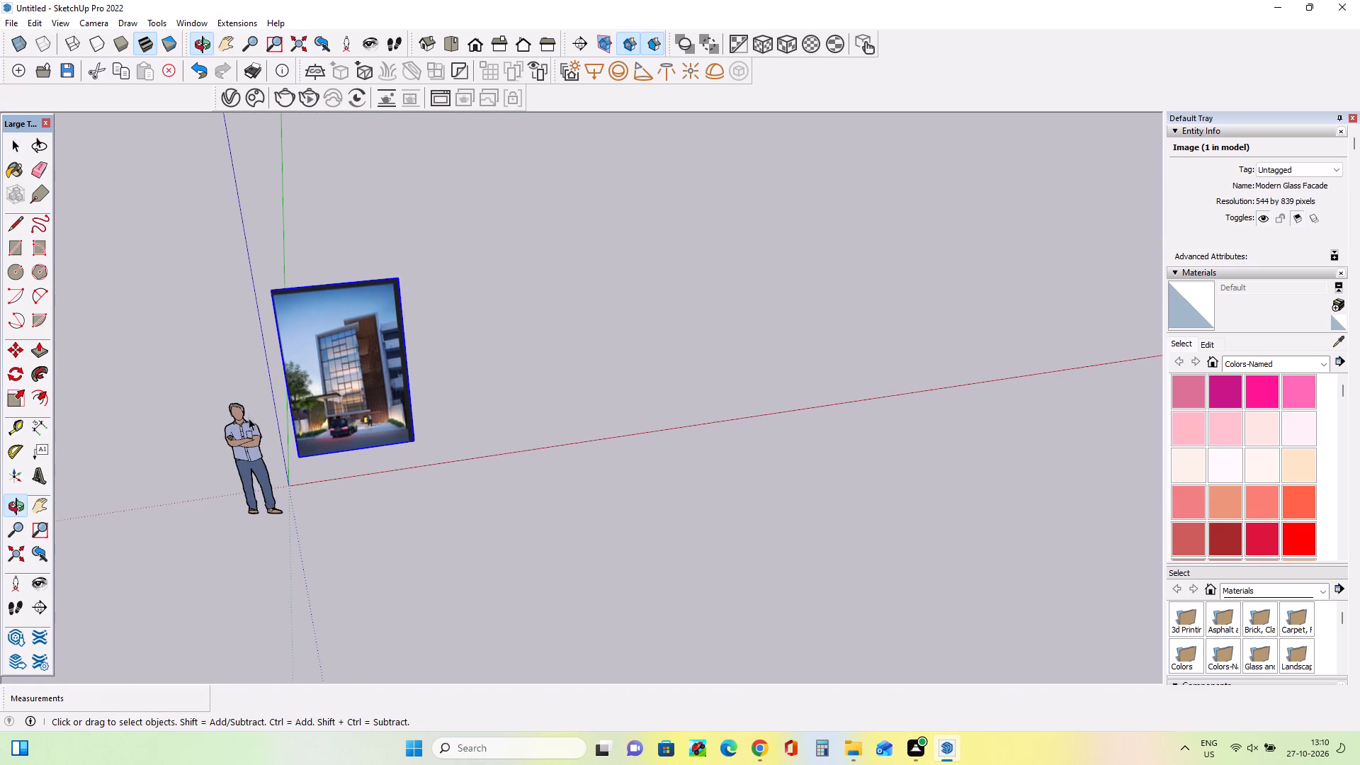
middle_click_drag(249, 418, 247, 382)
scroll(129, 382, "down", 3)
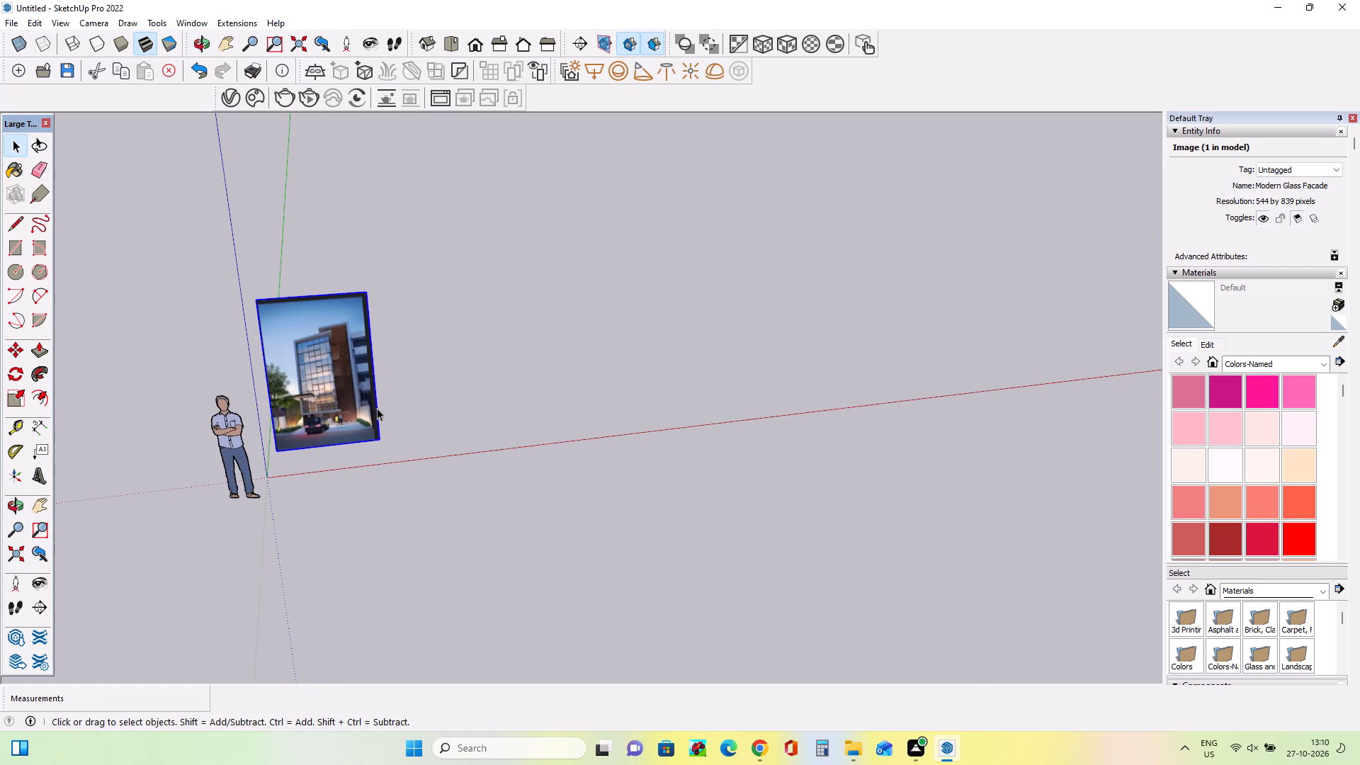
middle_click_drag(377, 408, 387, 442)
scroll(263, 436, "up", 3)
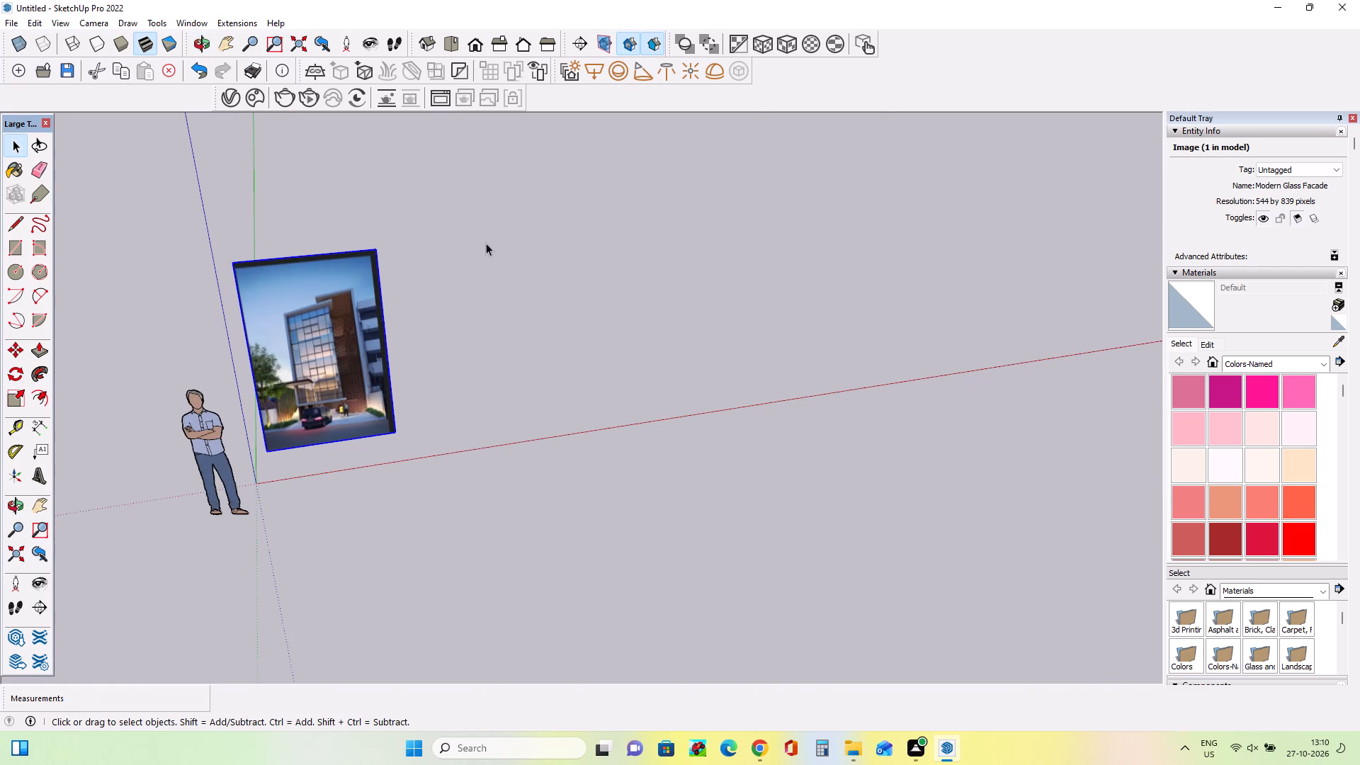
middle_click_drag(409, 322, 400, 363)
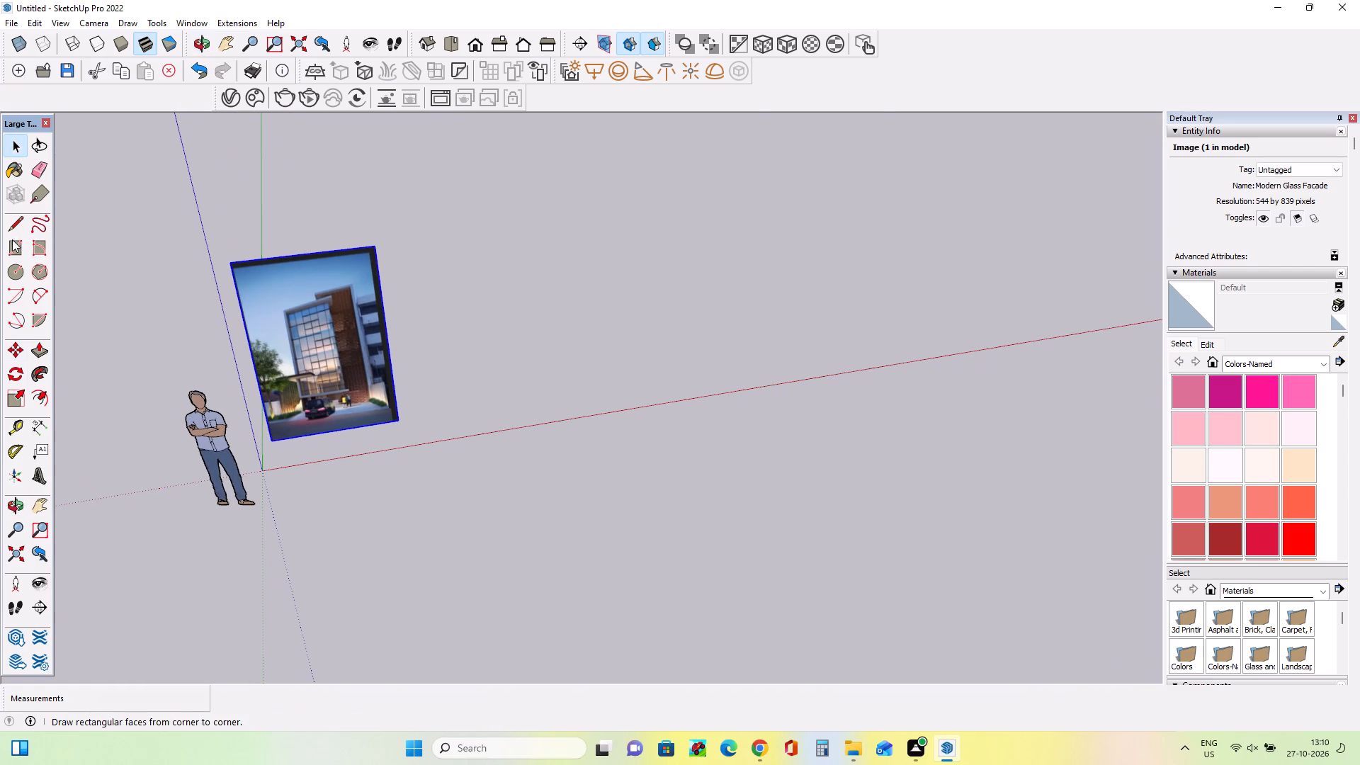
Draw a large base rectangle flat on the ground beside the facade image, about 15' 2" deep.
left_click(11, 252)
middle_click_drag(216, 467, 229, 497)
scroll(229, 497, "up", 1)
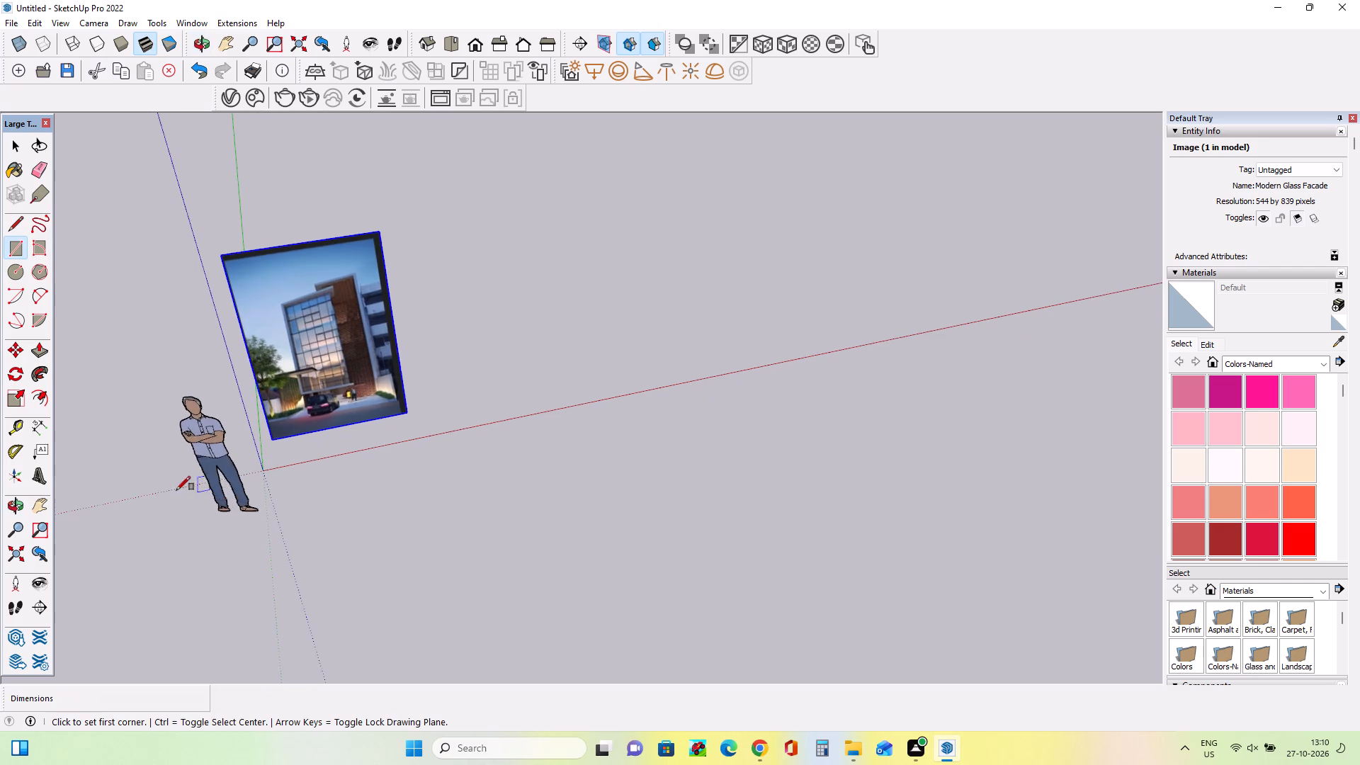
scroll(152, 484, "down", 8)
middle_click_drag(302, 480, 319, 509)
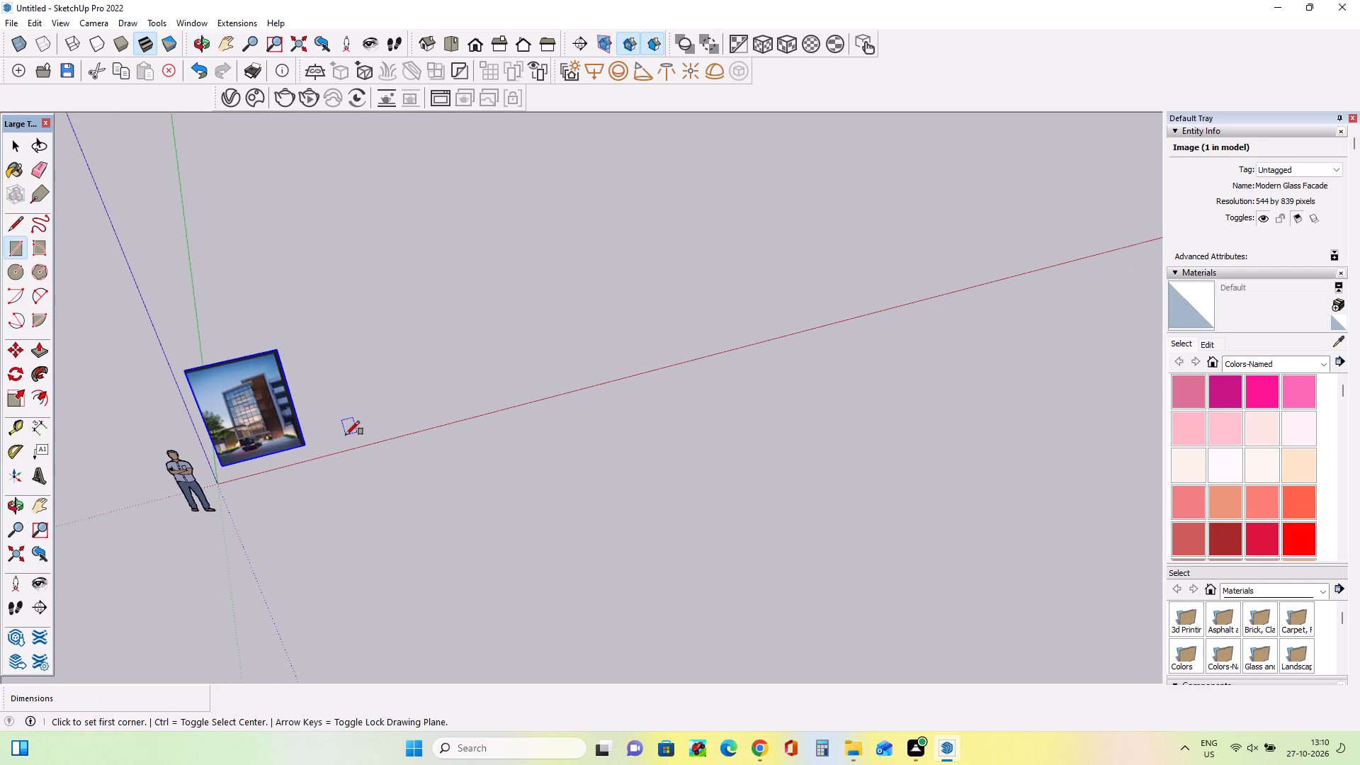
left_click(346, 435)
left_click(527, 270)
Examine the reference image's glass facade, brick wall and entrance area close up against the base rectangle.
middle_click_drag(392, 440, 412, 397)
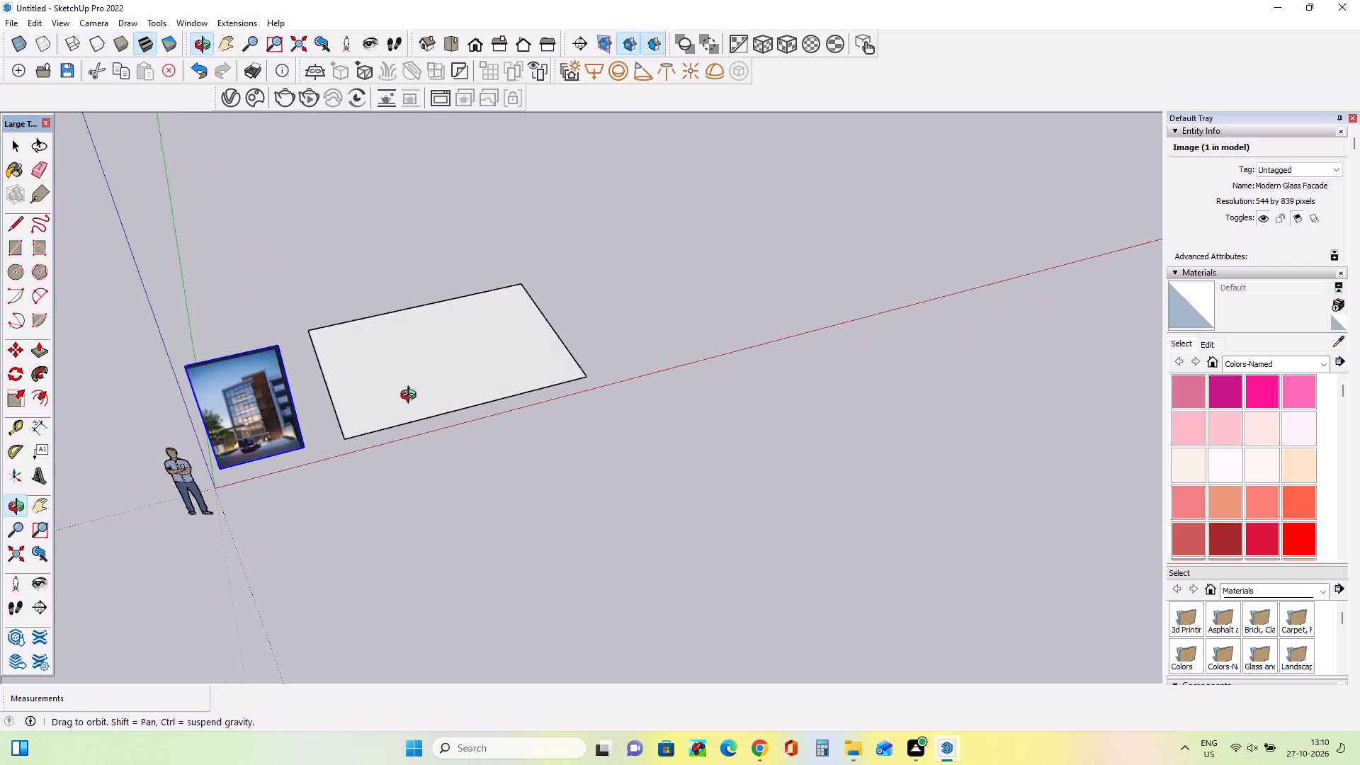
middle_click_drag(412, 397, 419, 328)
middle_click_drag(467, 468, 320, 424)
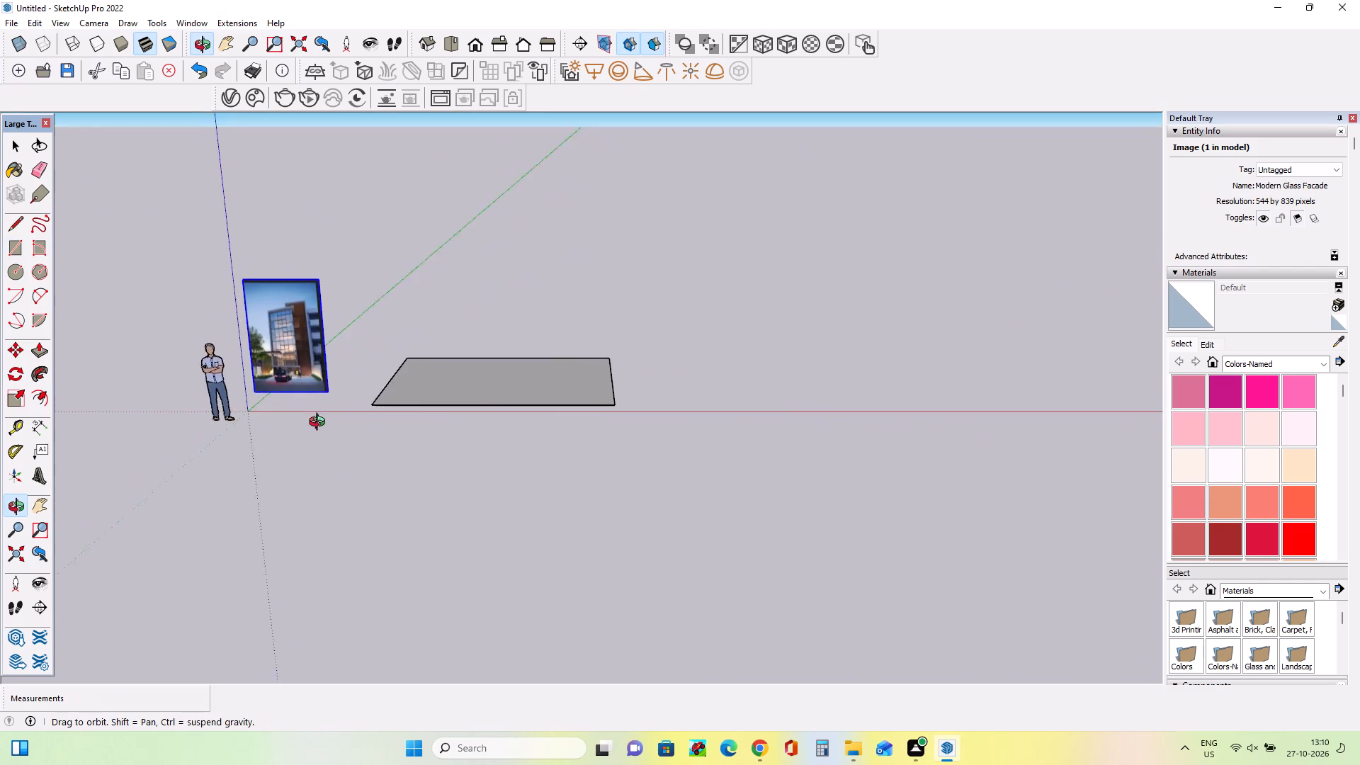
middle_click_drag(320, 424, 324, 423)
scroll(219, 378, "up", 6)
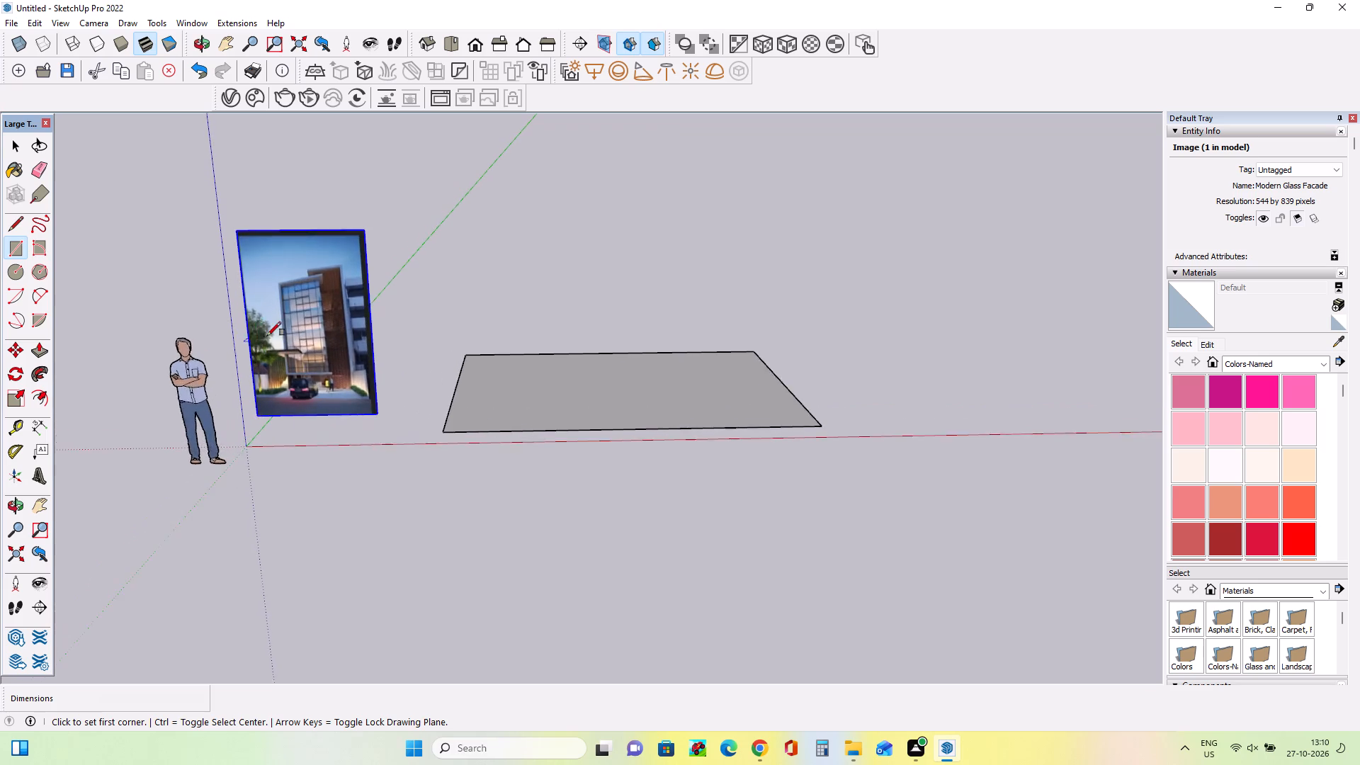
scroll(267, 336, "up", 3)
middle_click_drag(329, 390, 421, 403)
scroll(341, 366, "up", 6)
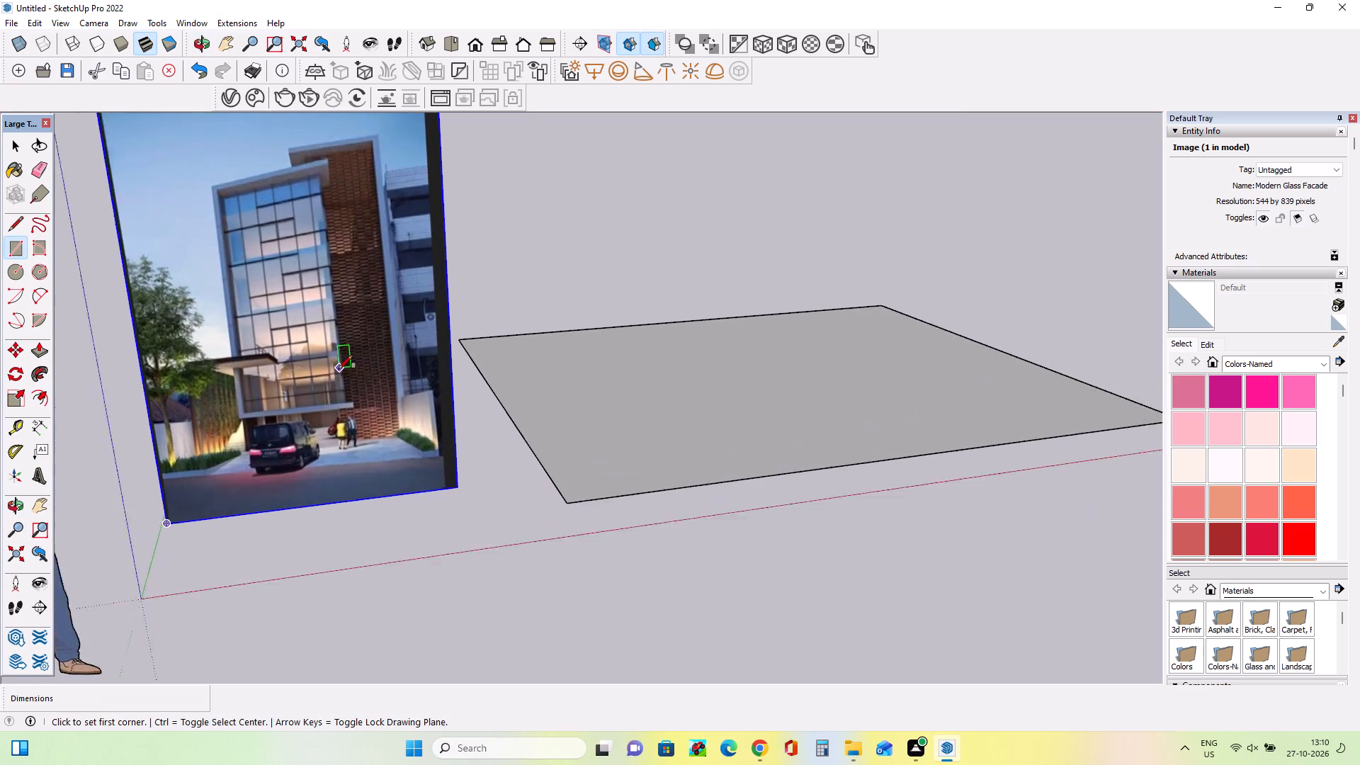
scroll(339, 369, "up", 2)
scroll(306, 416, "down", 7)
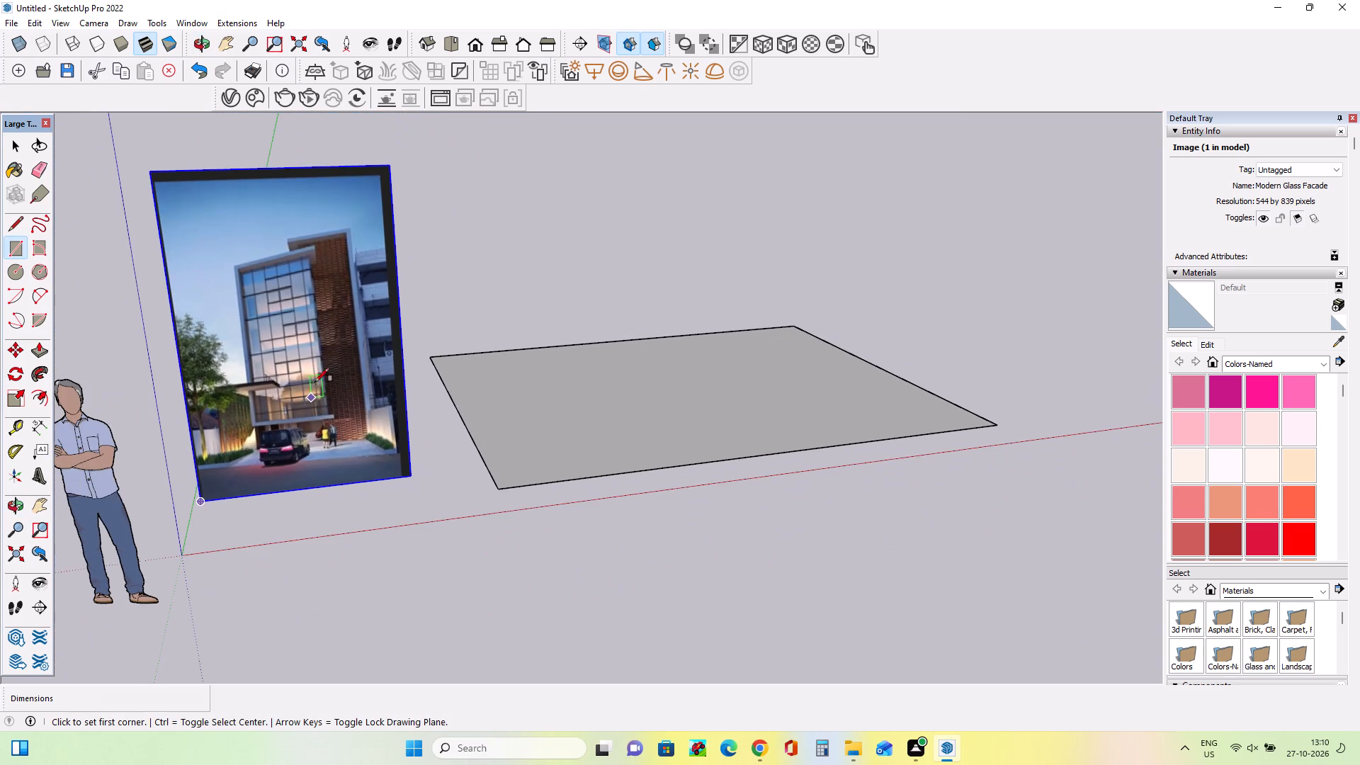
scroll(315, 381, "up", 12)
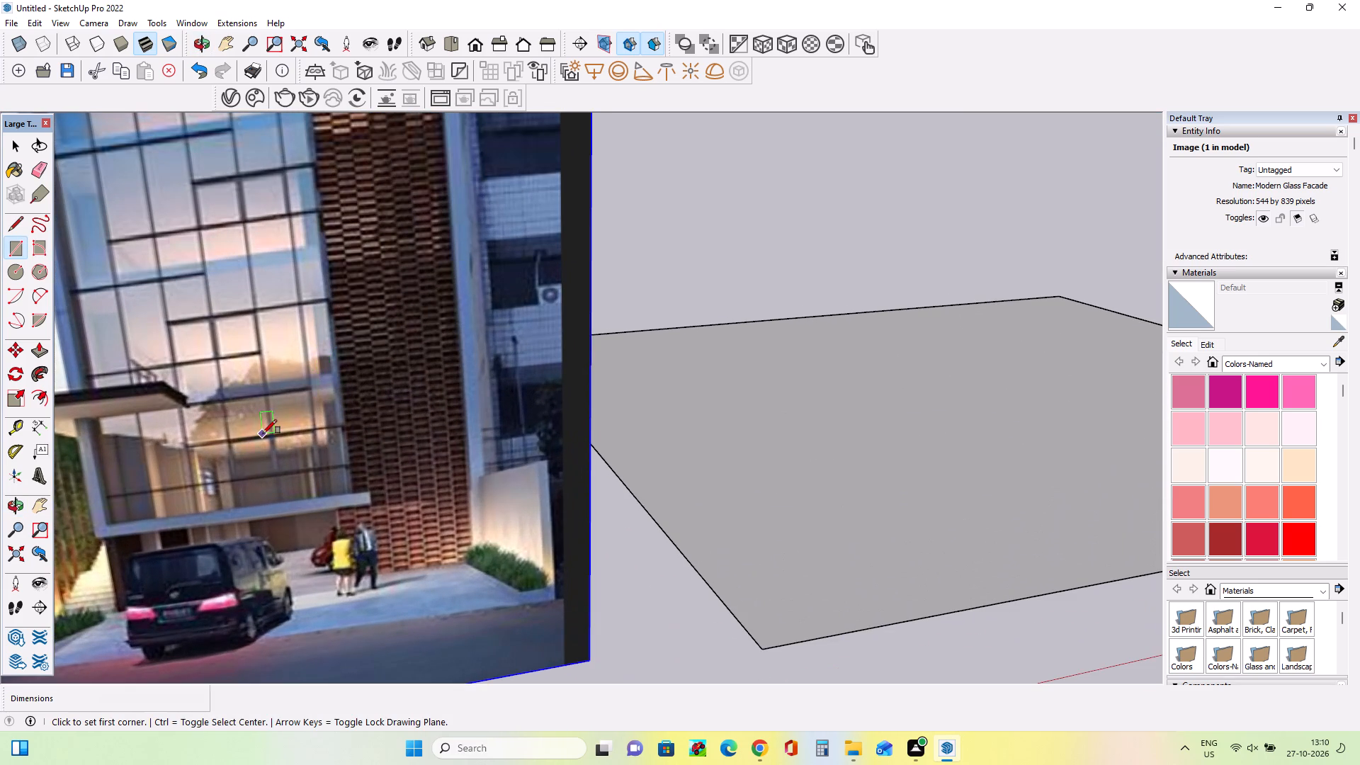
scroll(263, 433, "down", 10)
middle_click_drag(325, 443, 336, 465)
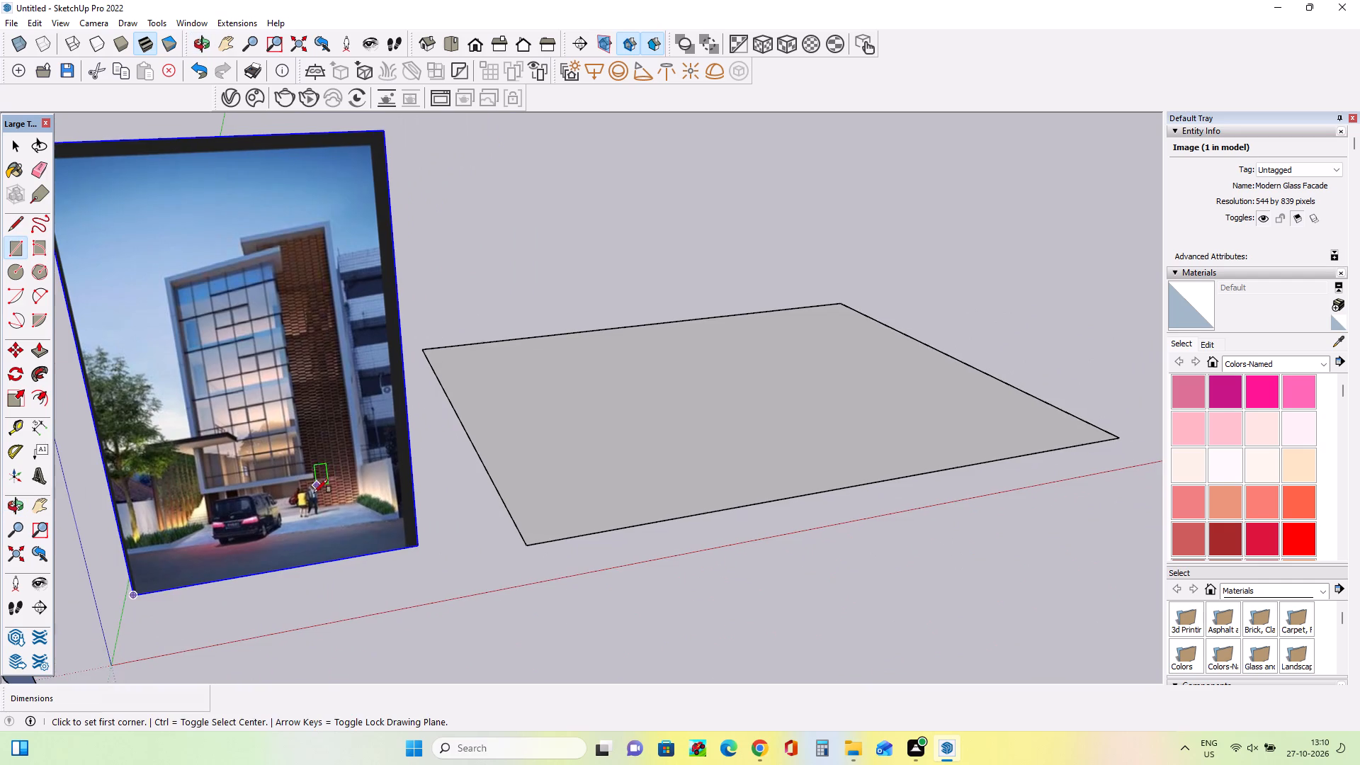
scroll(313, 494, "up", 7)
scroll(304, 499, "down", 11)
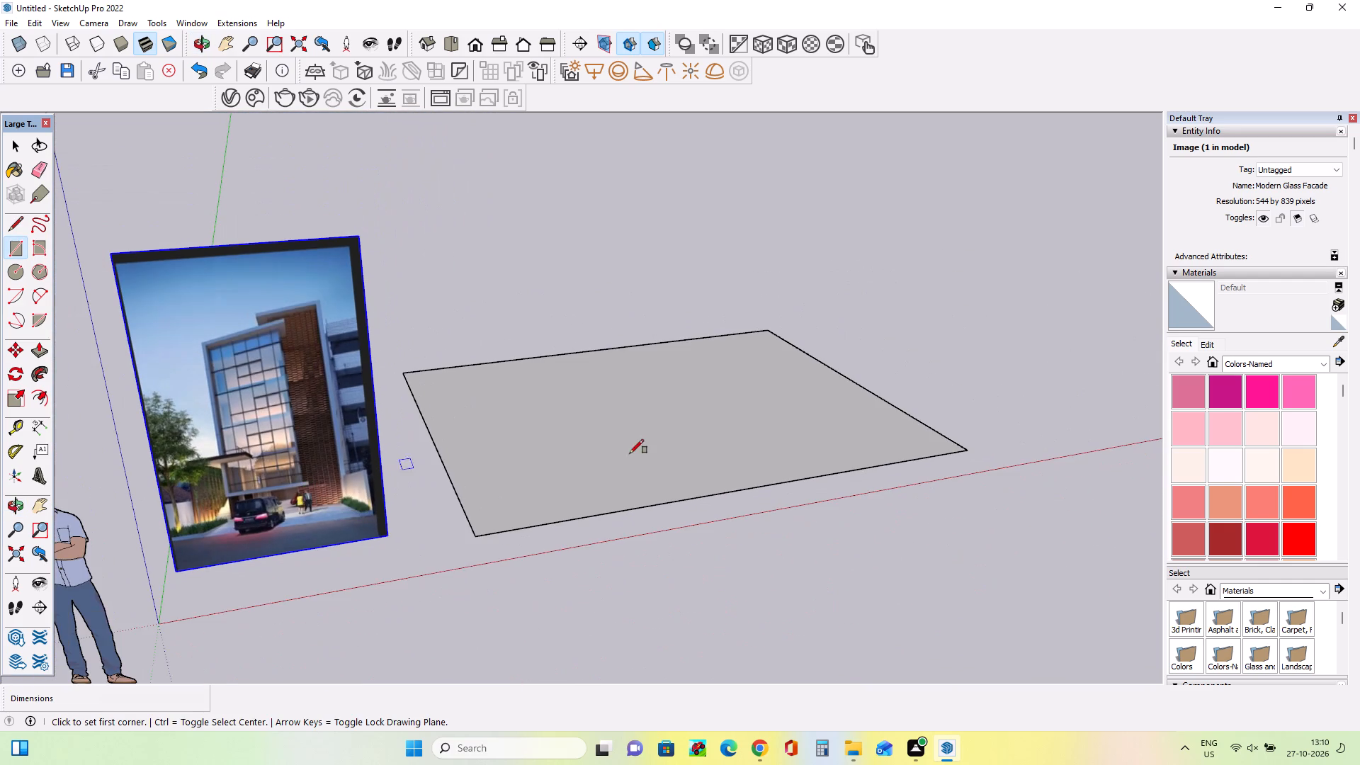
middle_click_drag(630, 453, 504, 438)
scroll(493, 439, "down", 3)
middle_click_drag(576, 477, 580, 484)
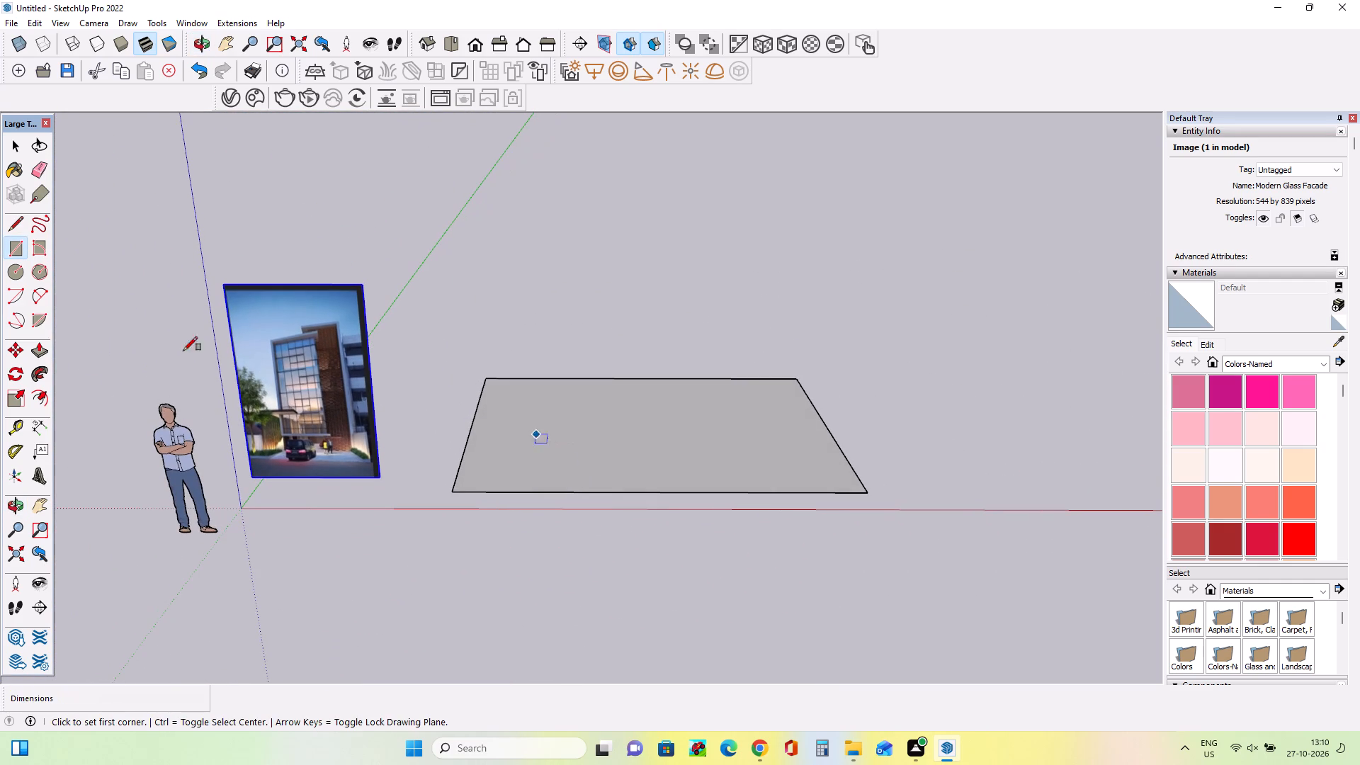
Draw a narrow rectangle, 15' 2" by about 10 3/8", inside the base along its side edge farthest from the image.
left_click(16, 249)
middle_click_drag(727, 512, 738, 546)
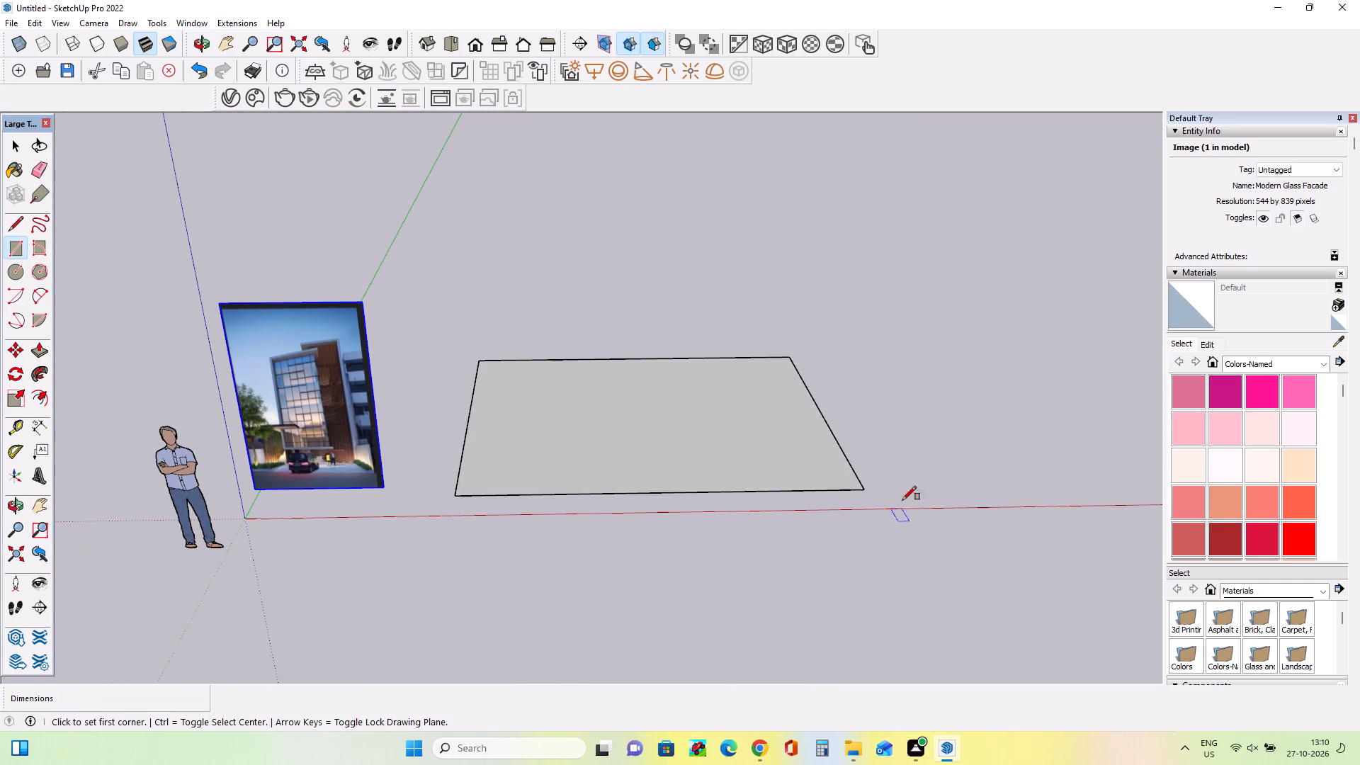
left_click(858, 492)
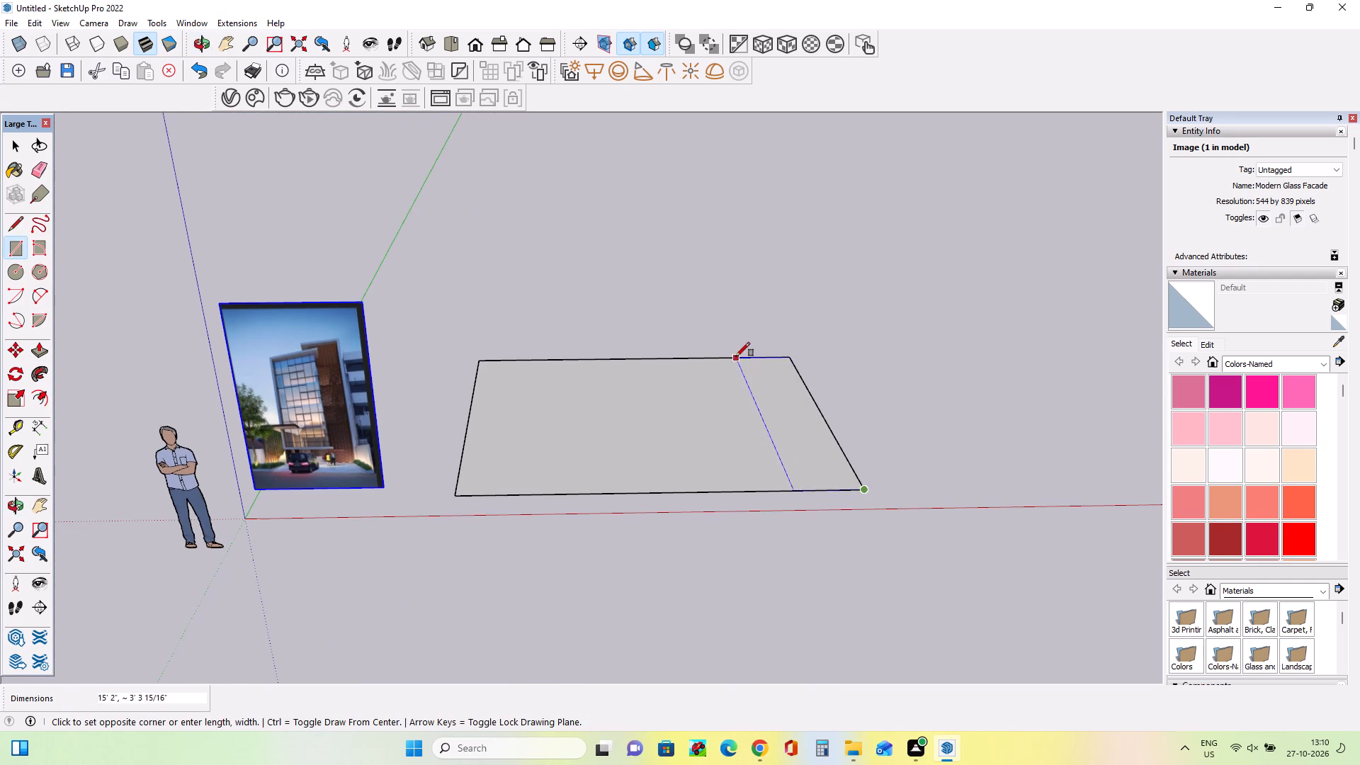
left_click(776, 360)
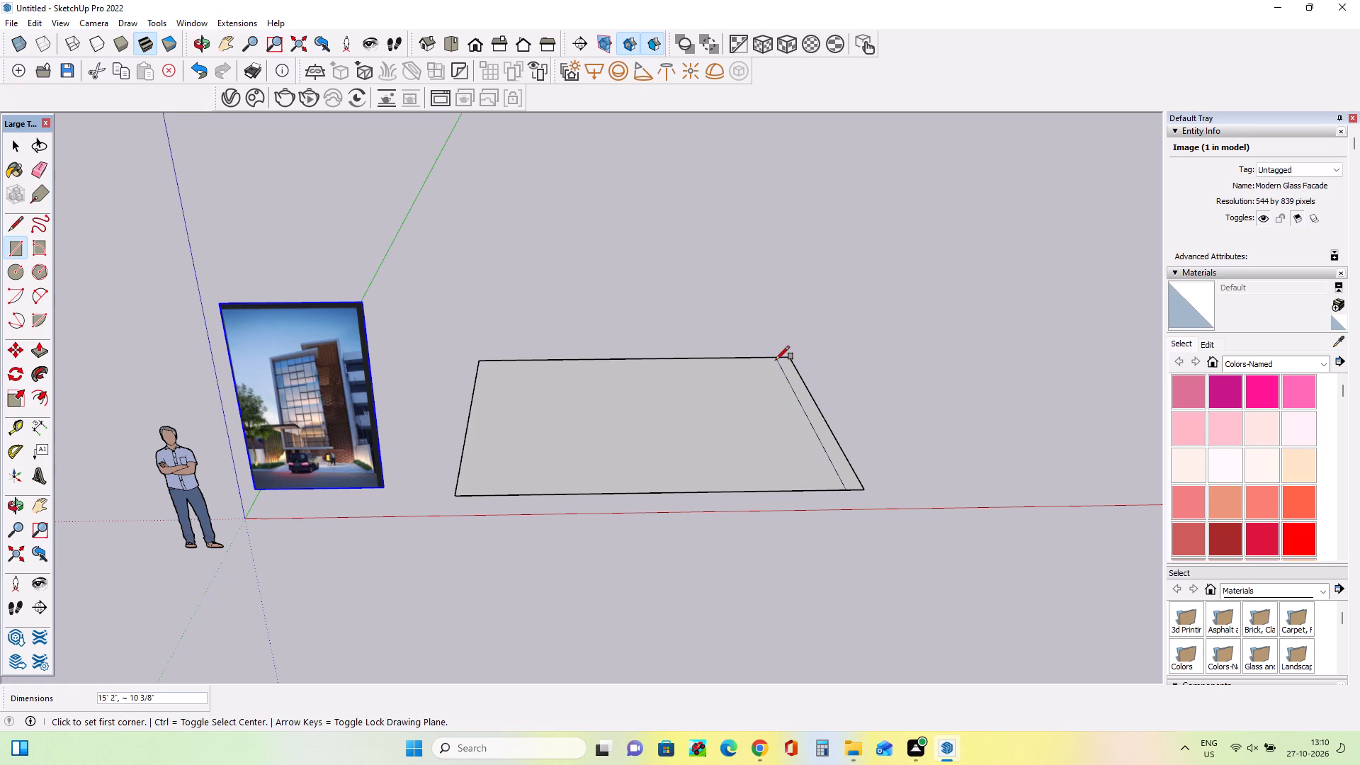
Extrude the narrow side strip about 13' 9 1/2" upward and raise its top about another 3' 7/16" to form a tall wall.
middle_click(793, 473)
left_click(33, 360)
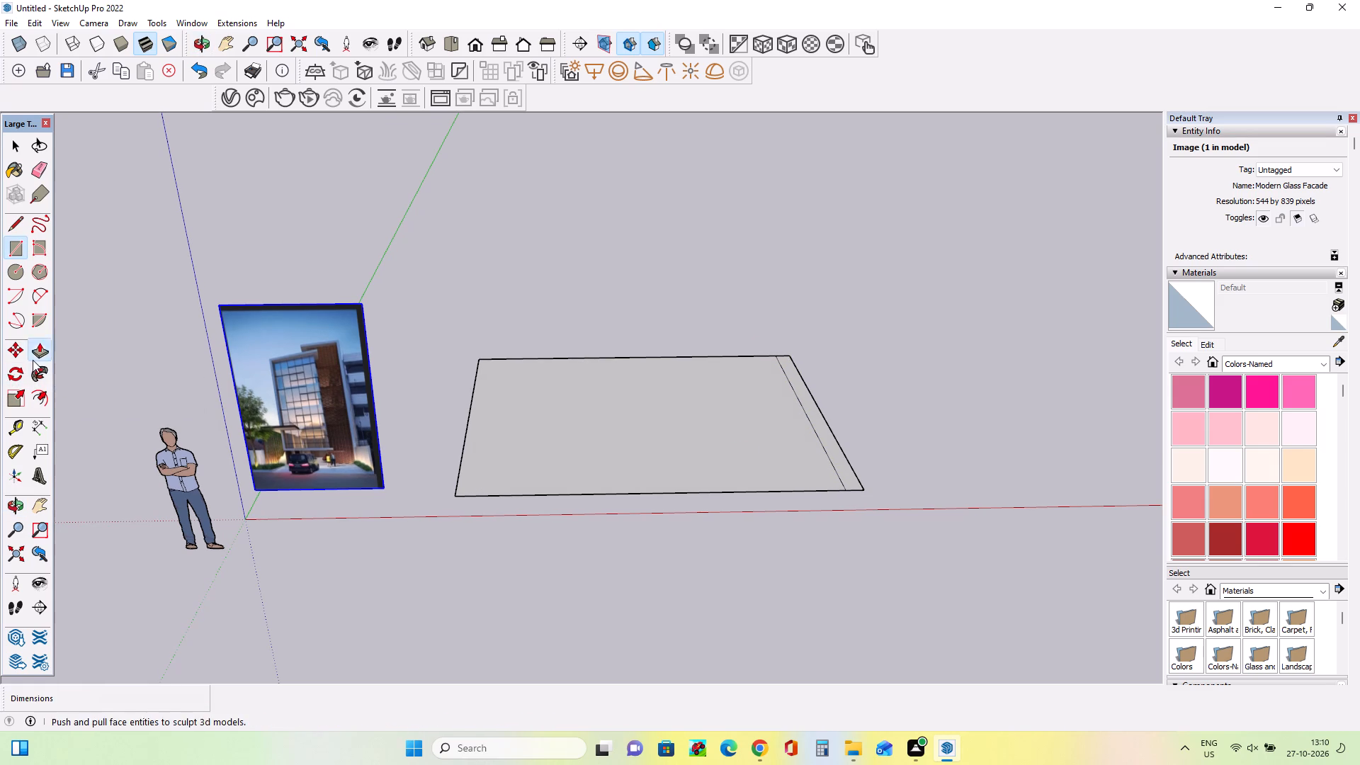
left_click_drag(849, 465, 846, 200)
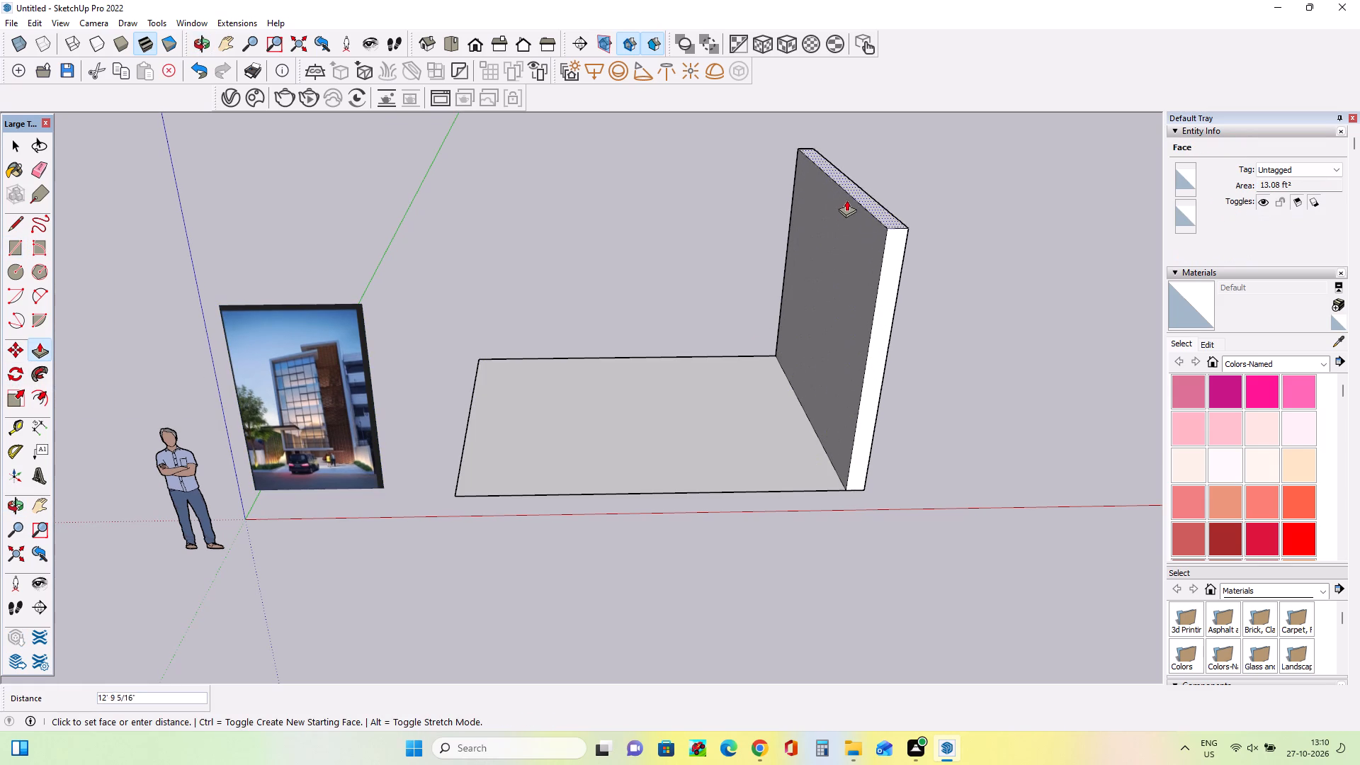
left_click_drag(846, 200, 849, 183)
scroll(810, 255, "down", 8)
scroll(857, 226, "up", 3)
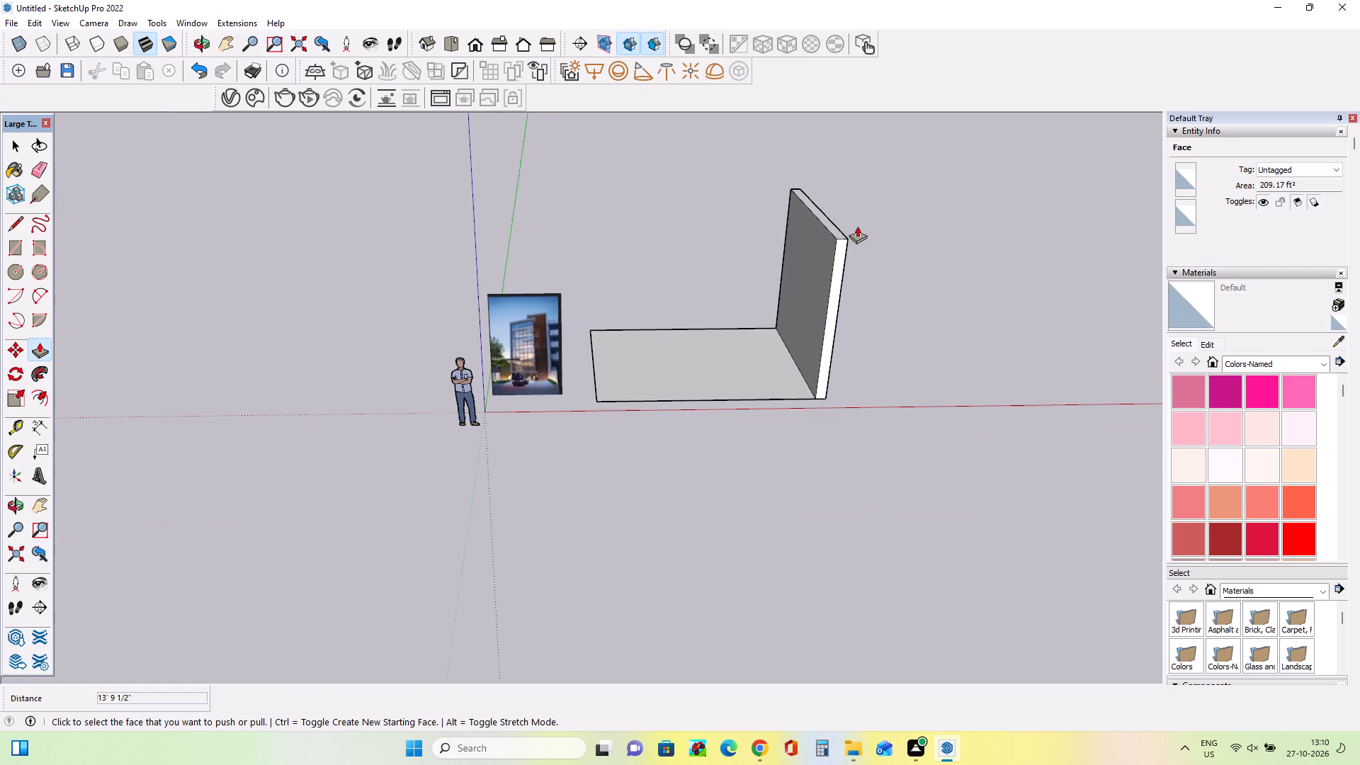
left_click_drag(839, 234, 848, 198)
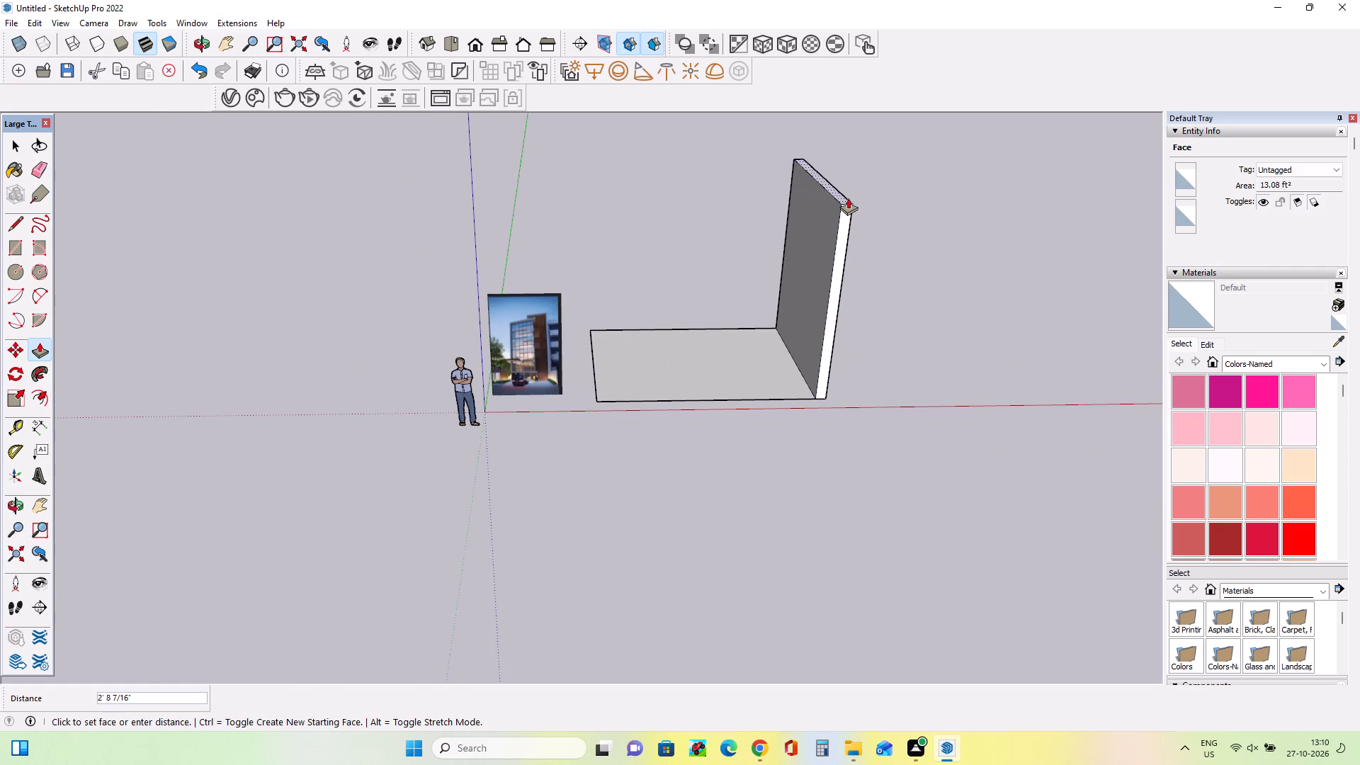
left_click_drag(848, 198, 849, 195)
Examine the reference image's glass facade and brick wall against the raised side wall from several angles.
scroll(737, 311, "up", 2)
scroll(487, 373, "up", 4)
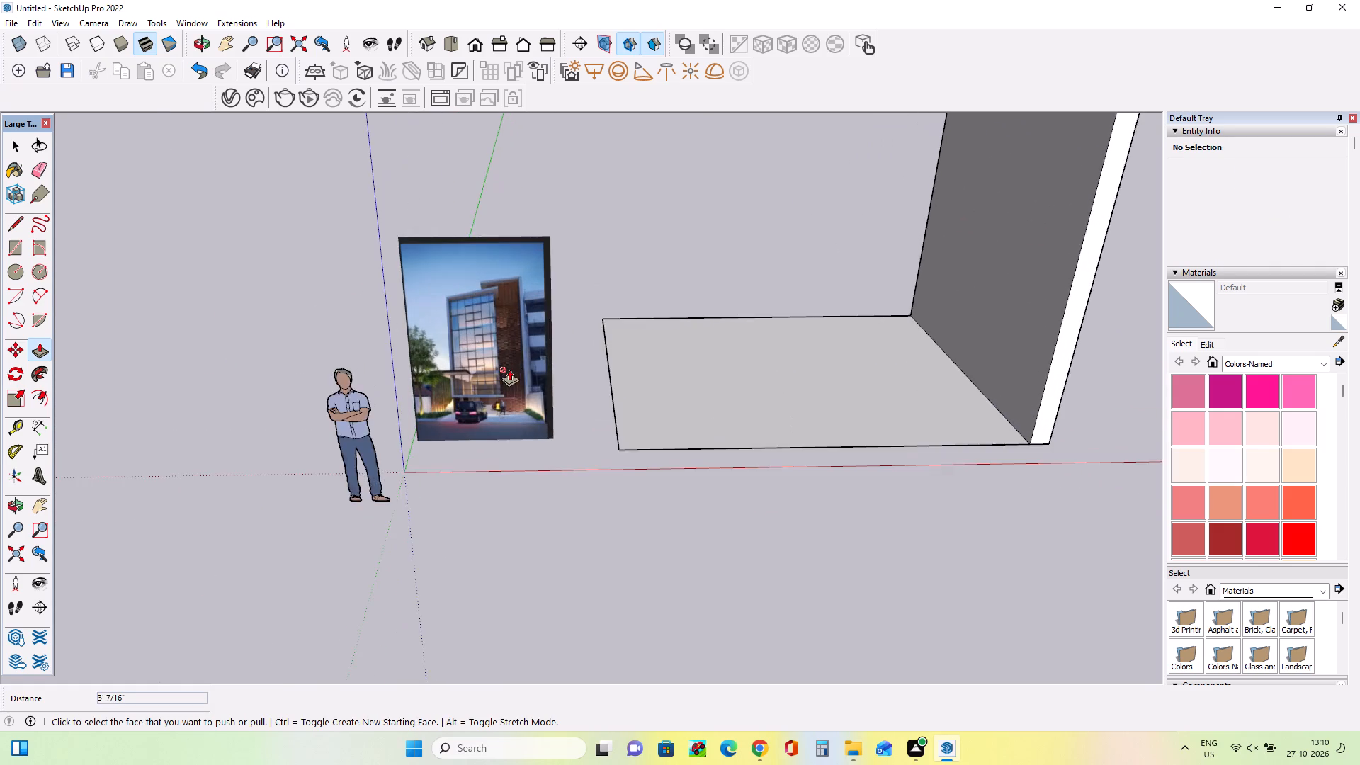
scroll(509, 369, "up", 8)
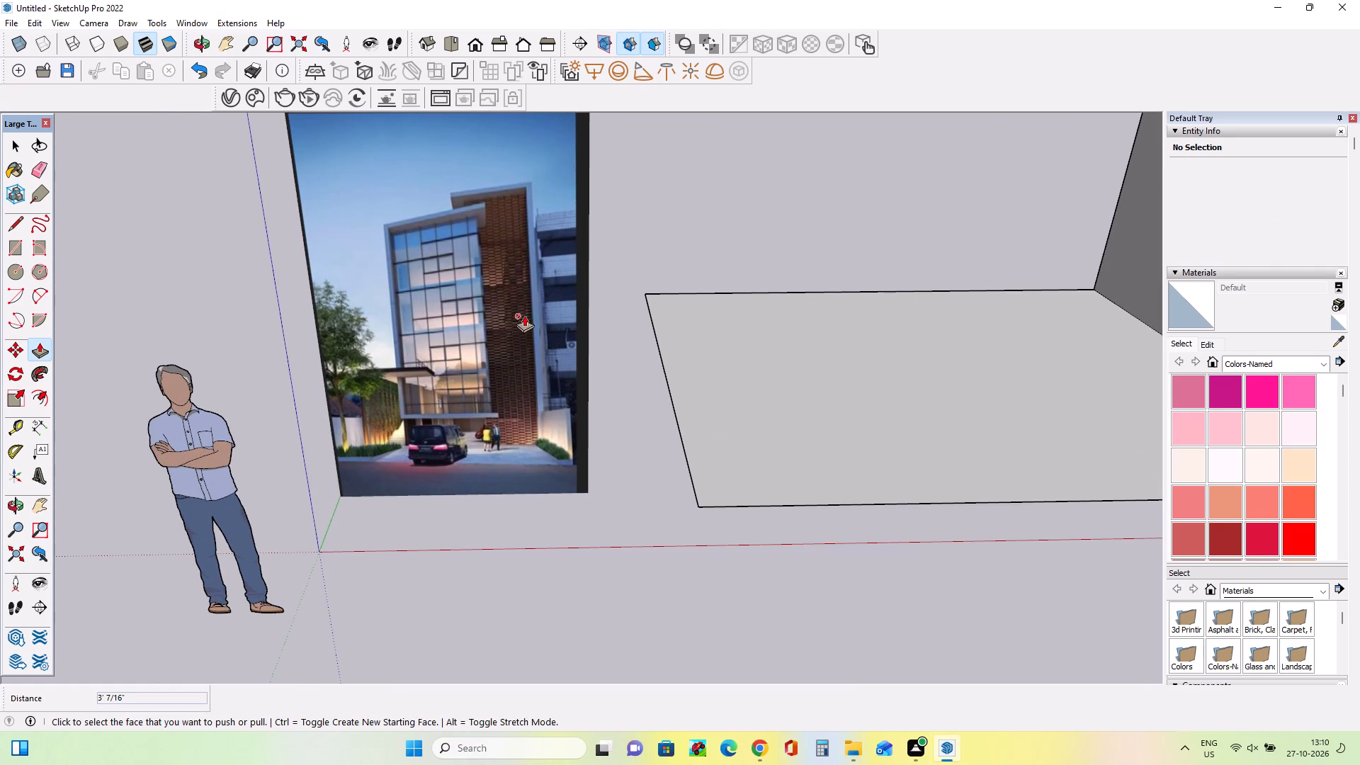
scroll(499, 322, "up", 7)
middle_click_drag(501, 351, 441, 384)
scroll(427, 381, "down", 15)
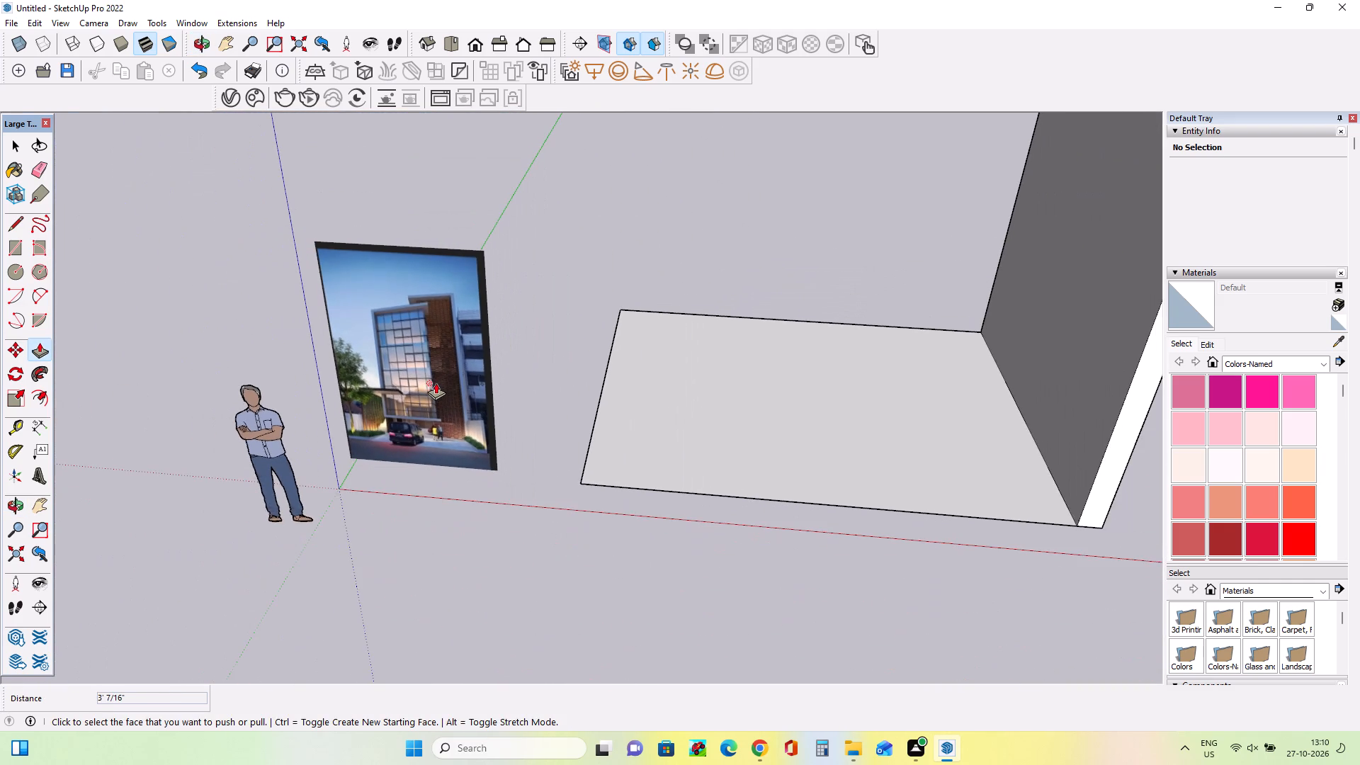
middle_click_drag(436, 382, 448, 351)
middle_click_drag(453, 358, 471, 361)
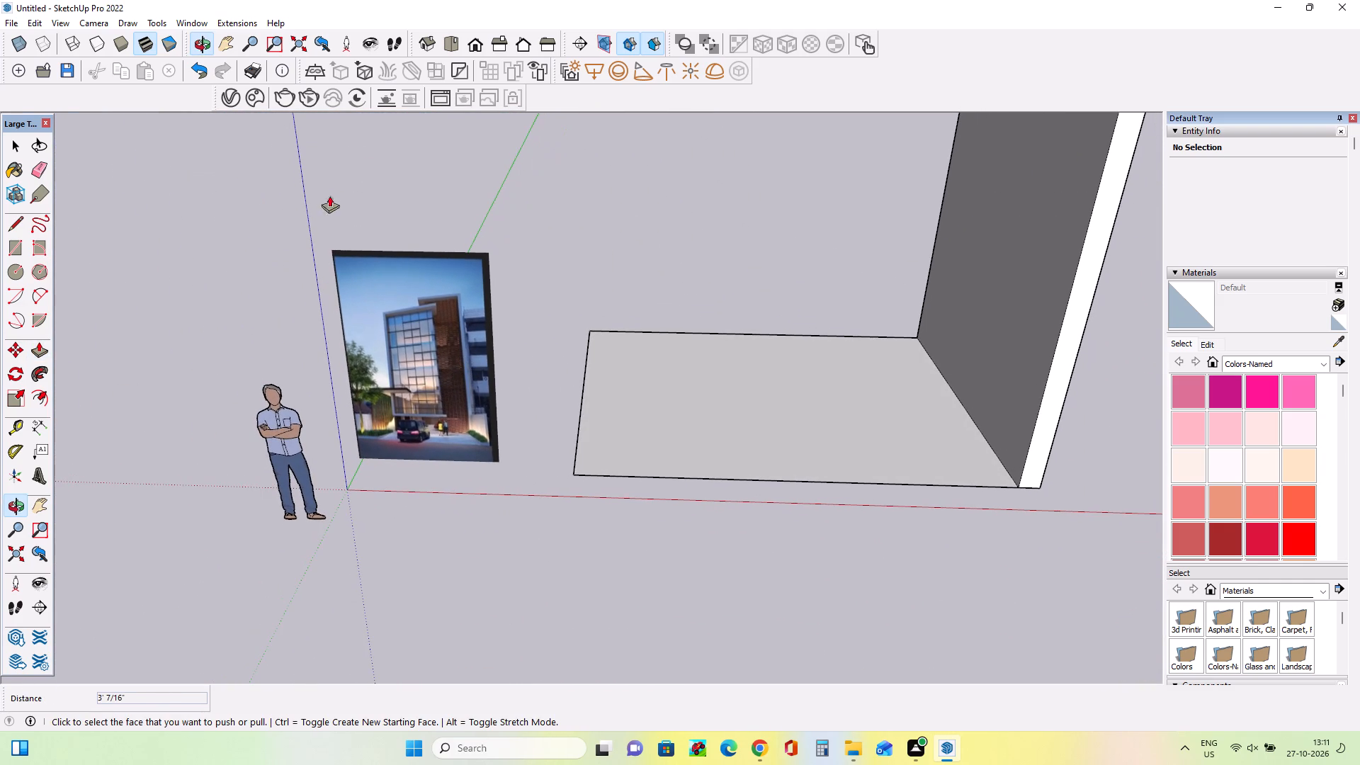
middle_click_drag(381, 290, 402, 316)
scroll(276, 283, "down", 2)
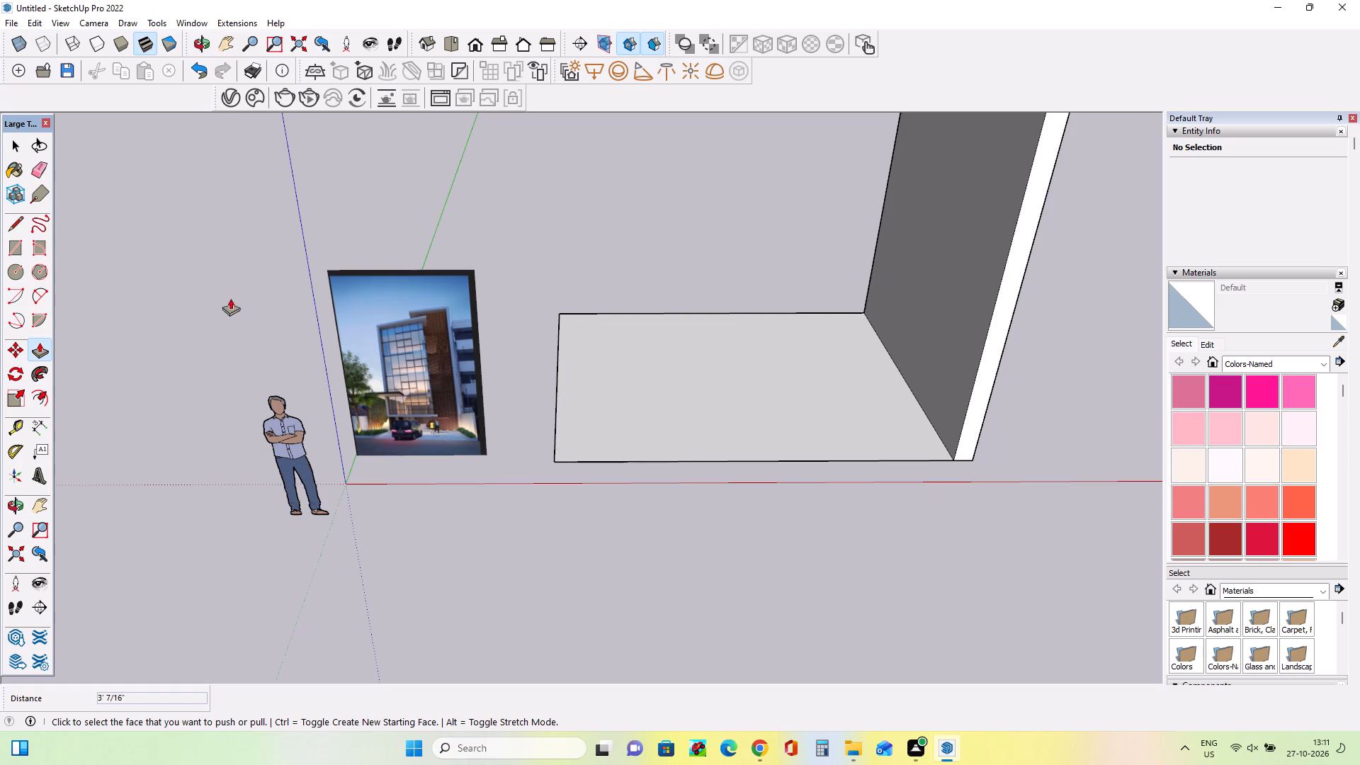
scroll(238, 244, "down", 5)
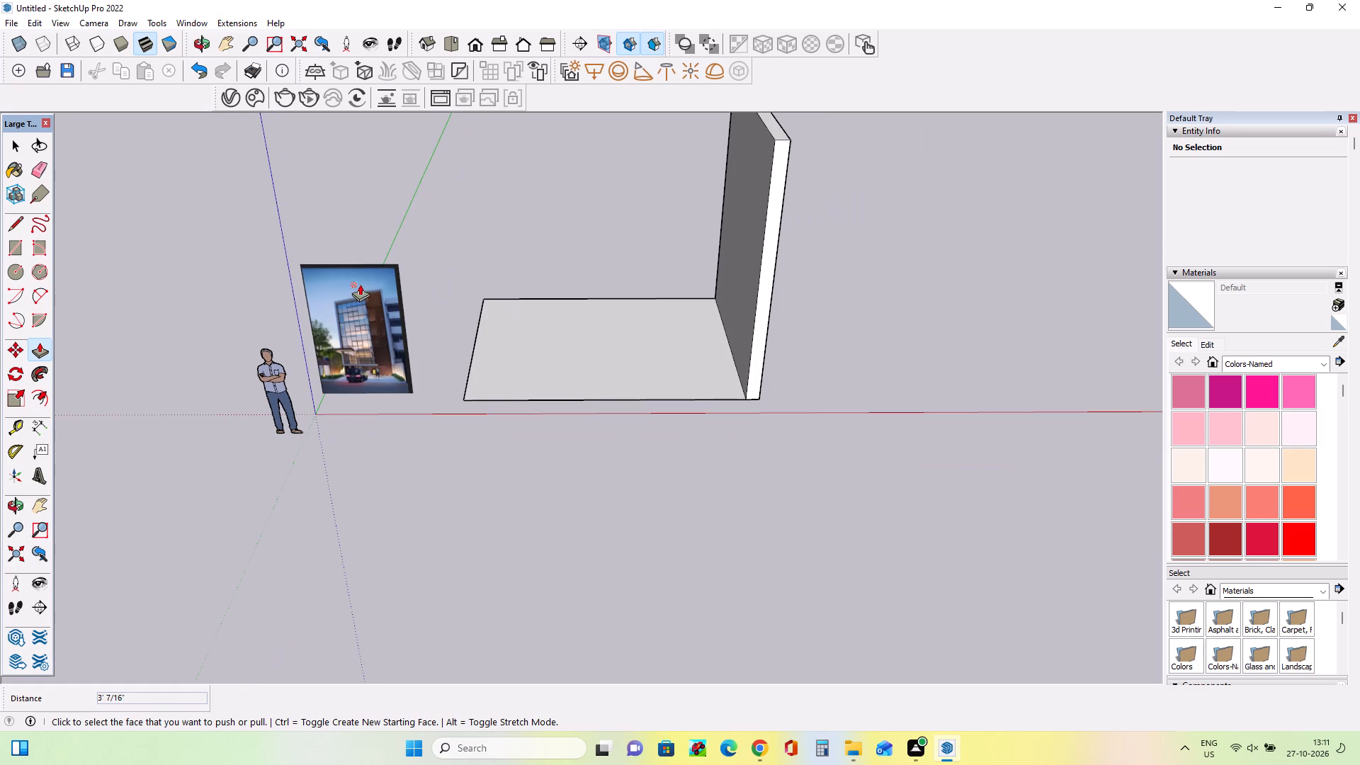
middle_click_drag(363, 284, 392, 329)
scroll(526, 249, "up", 3)
middle_click_drag(532, 275, 548, 312)
scroll(548, 312, "down", 4)
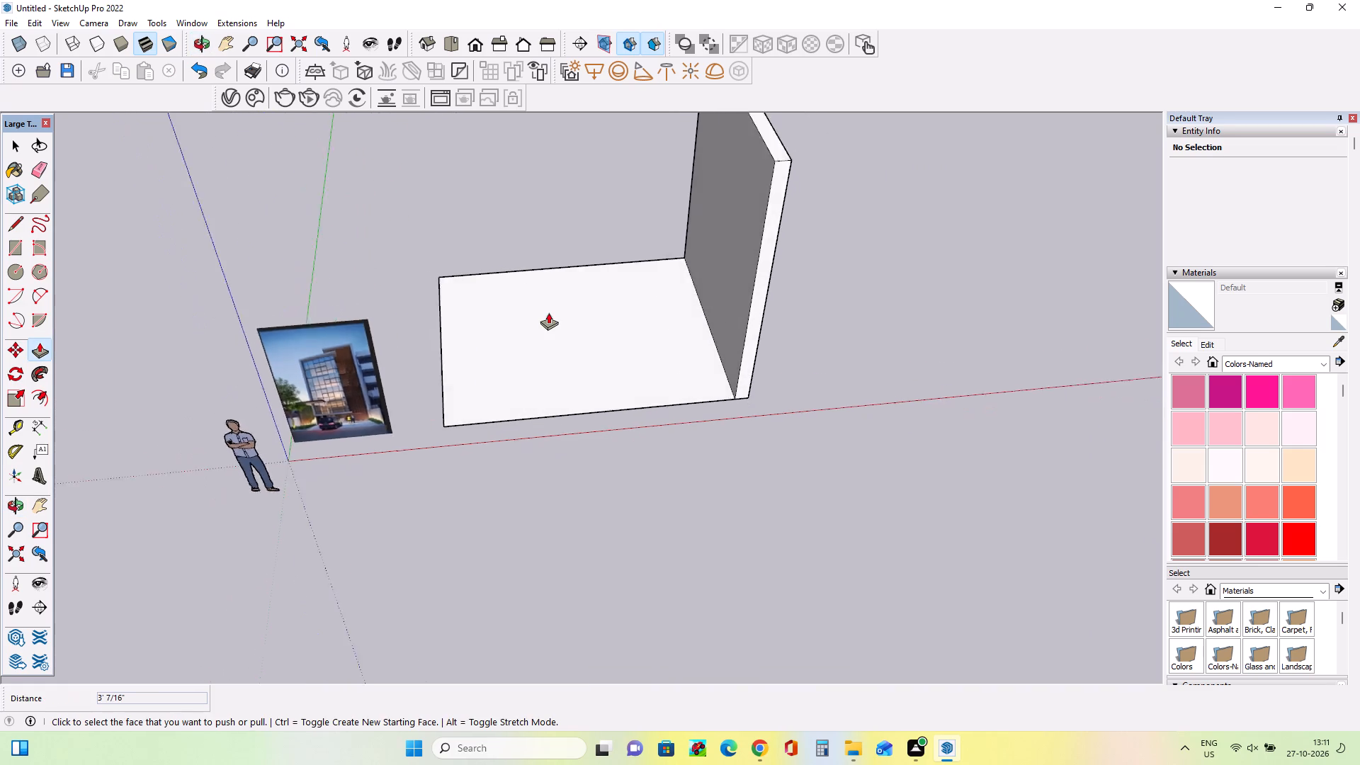
scroll(572, 291, "down", 4)
scroll(584, 234, "up", 6)
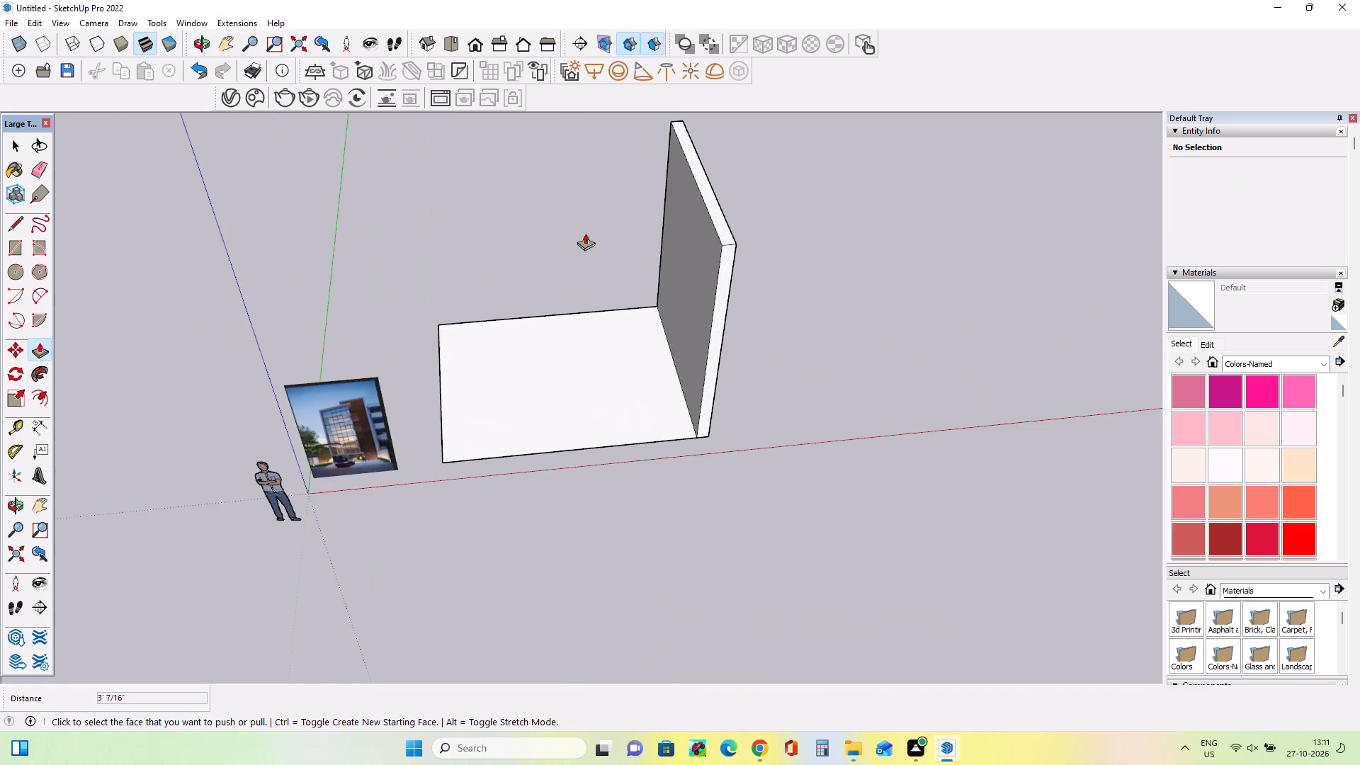
scroll(585, 233, "up", 5)
middle_click_drag(601, 268, 719, 243)
scroll(718, 233, "down", 3)
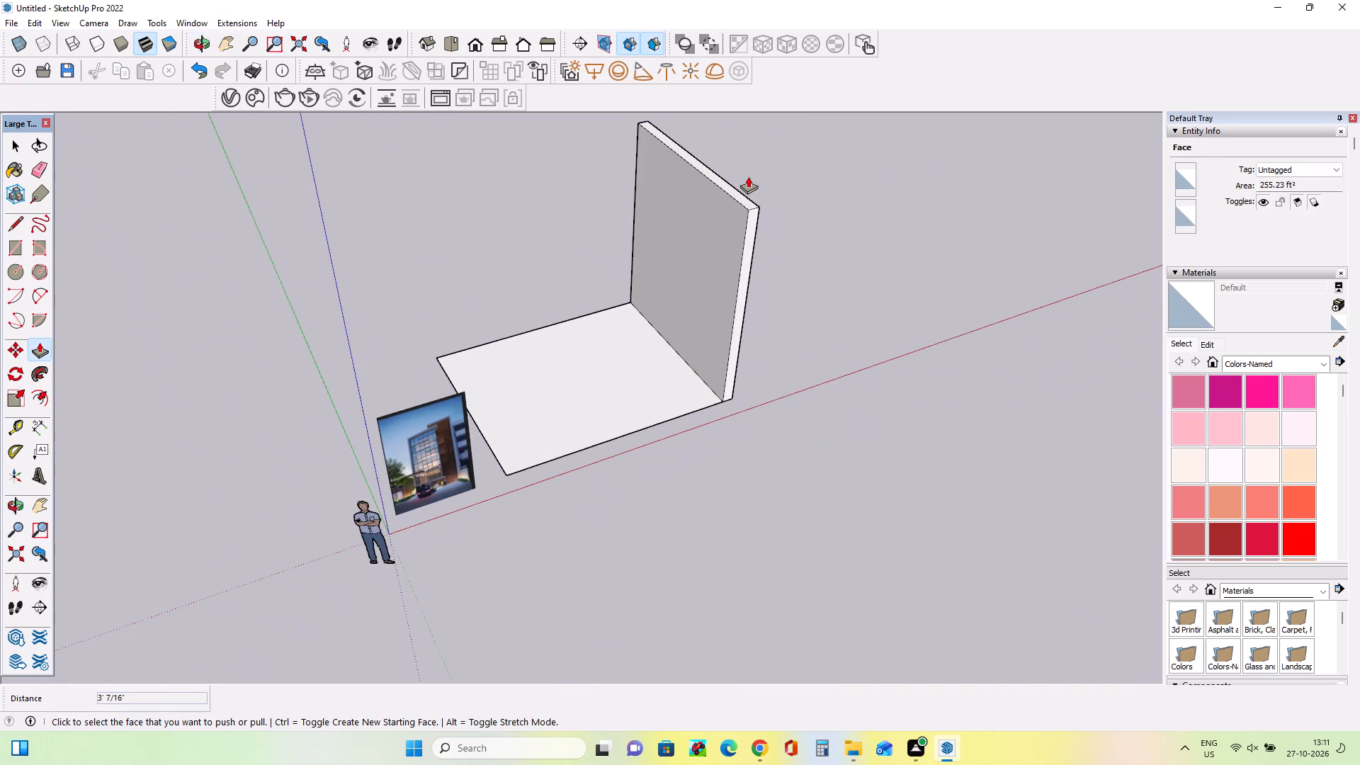
middle_click(748, 176)
scroll(596, 329, "up", 4)
middle_click_drag(417, 419, 407, 233)
scroll(238, 374, "up", 4)
middle_click_drag(306, 376, 217, 384)
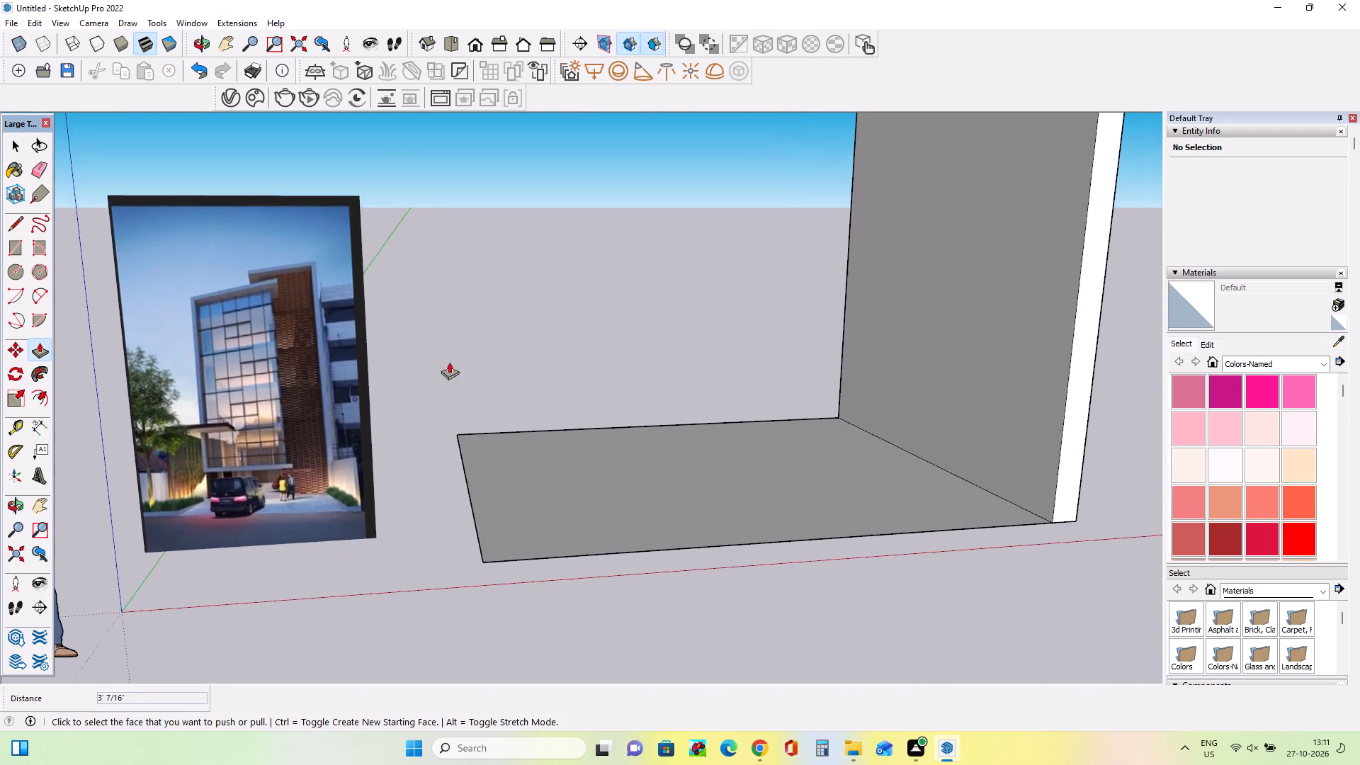
scroll(477, 363, "down", 7)
middle_click_drag(669, 385, 666, 431)
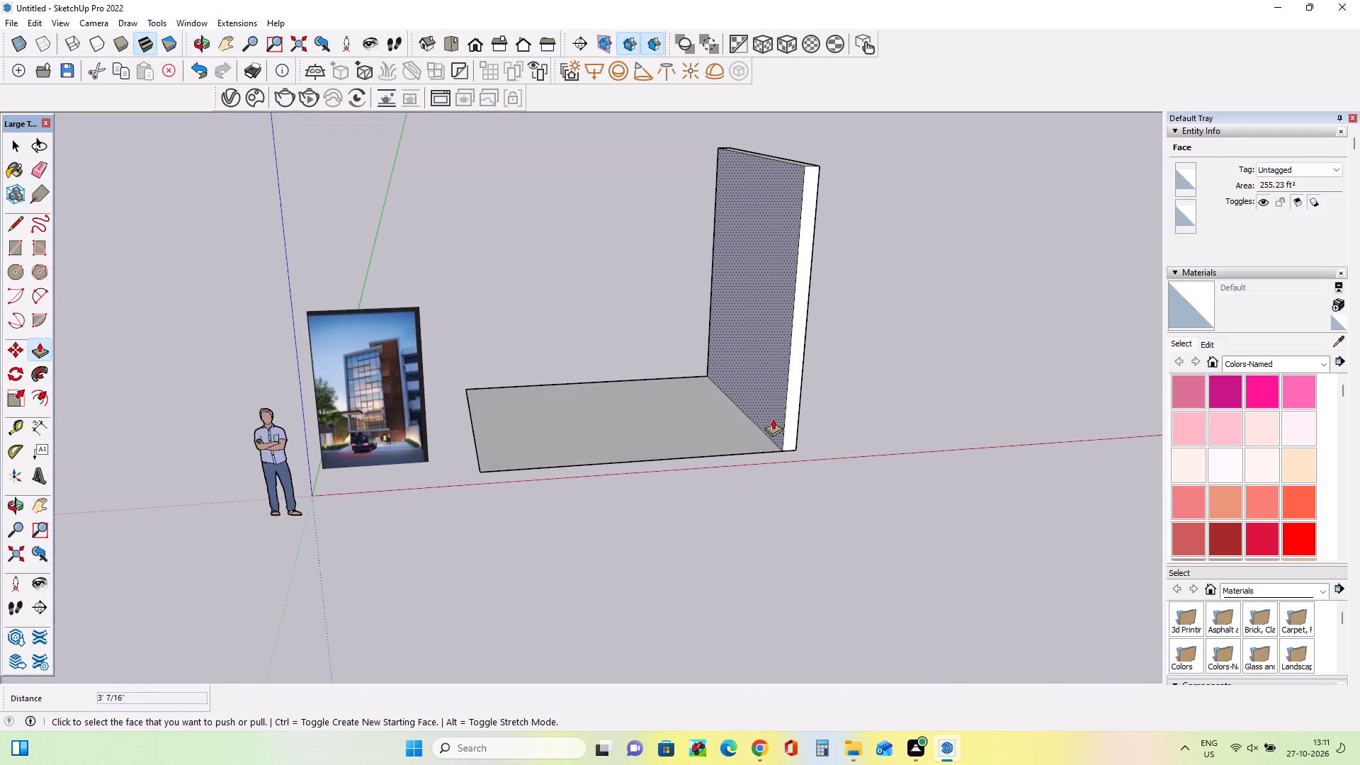
middle_click_drag(773, 420, 778, 441)
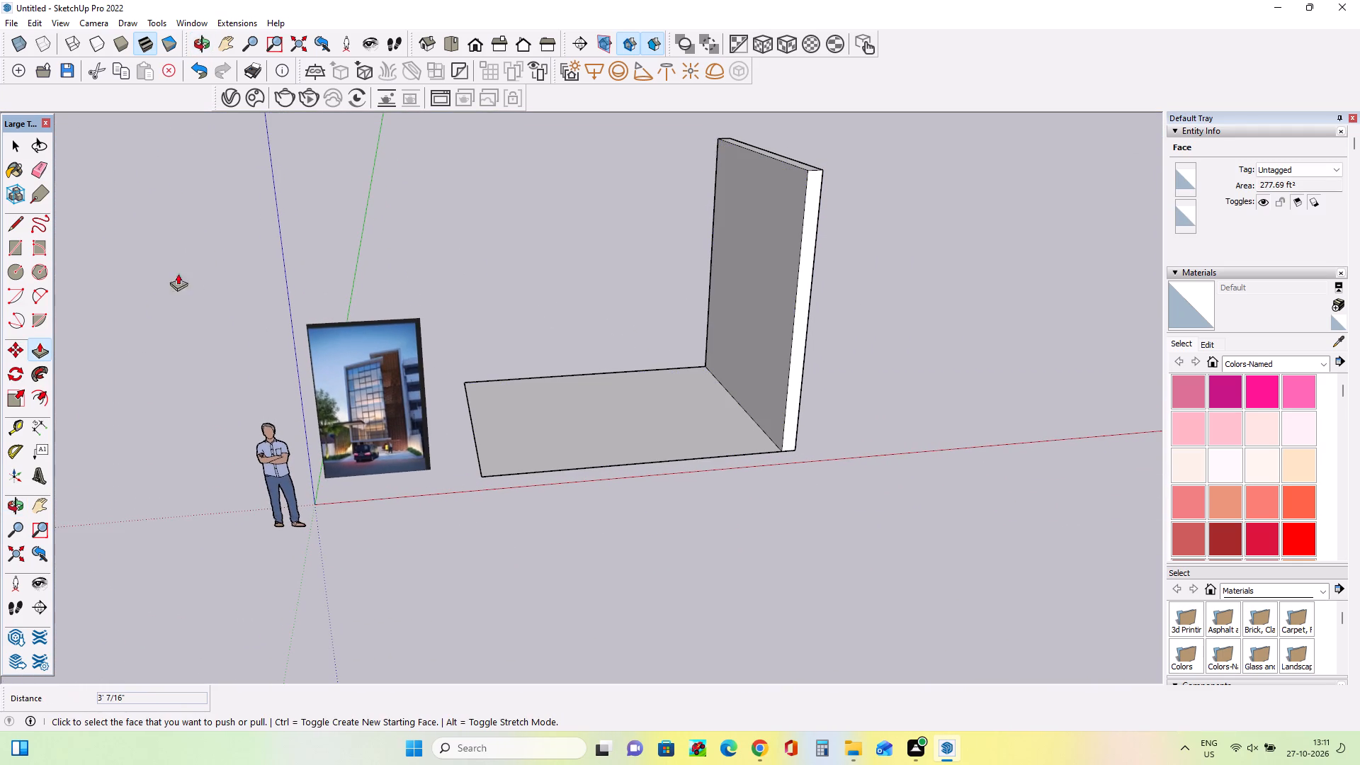
Draw a rectangle about 15' 2" by 6' 5/16" on the base, directly against the tall side wall.
left_click(21, 247)
middle_click_drag(572, 435, 586, 485)
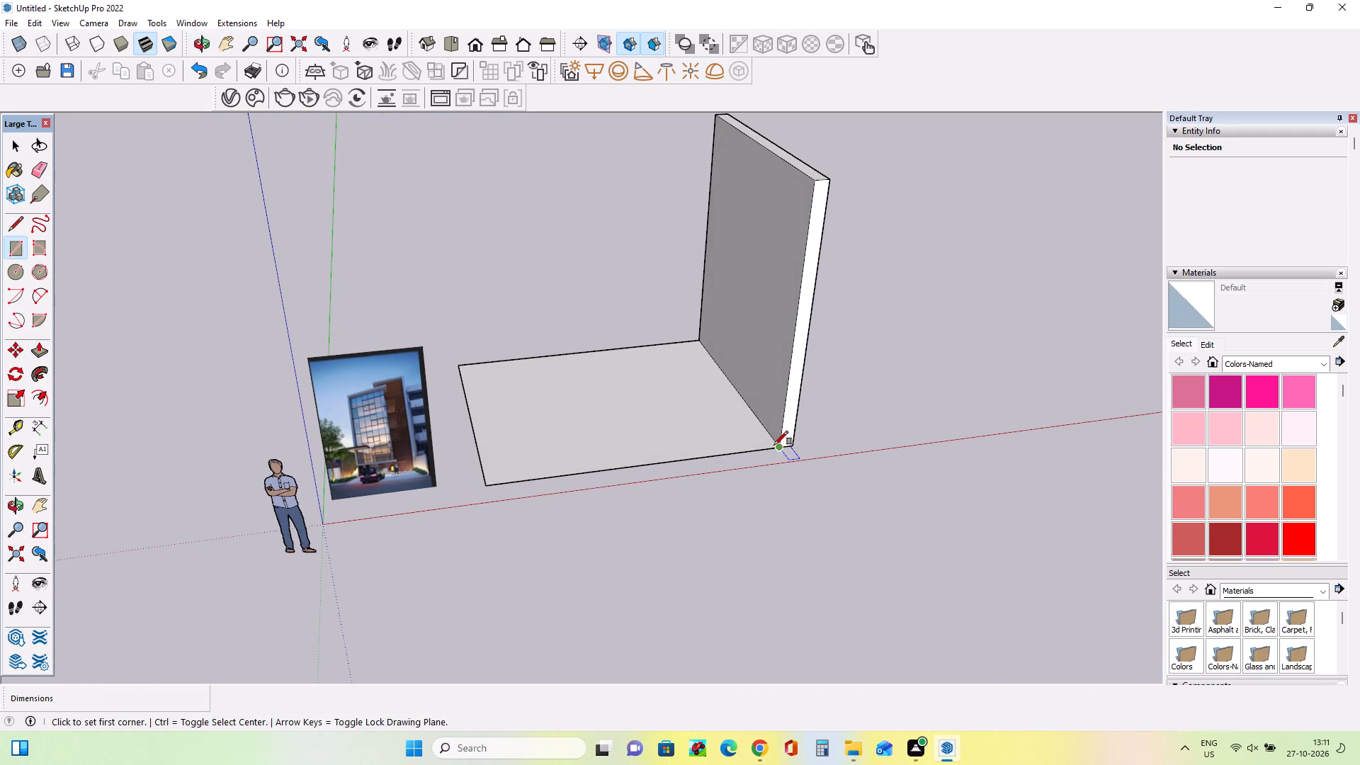
left_click(776, 445)
left_click(623, 349)
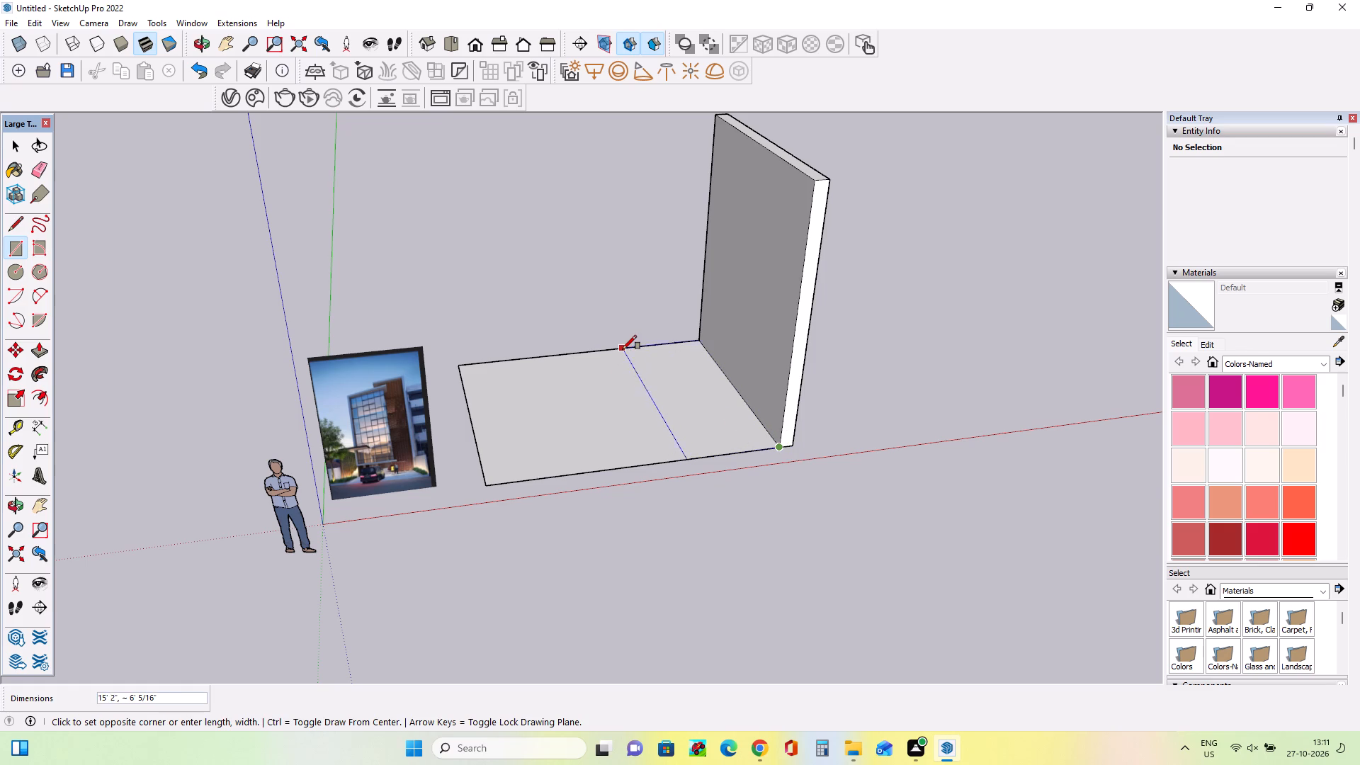
middle_click_drag(626, 466, 620, 477)
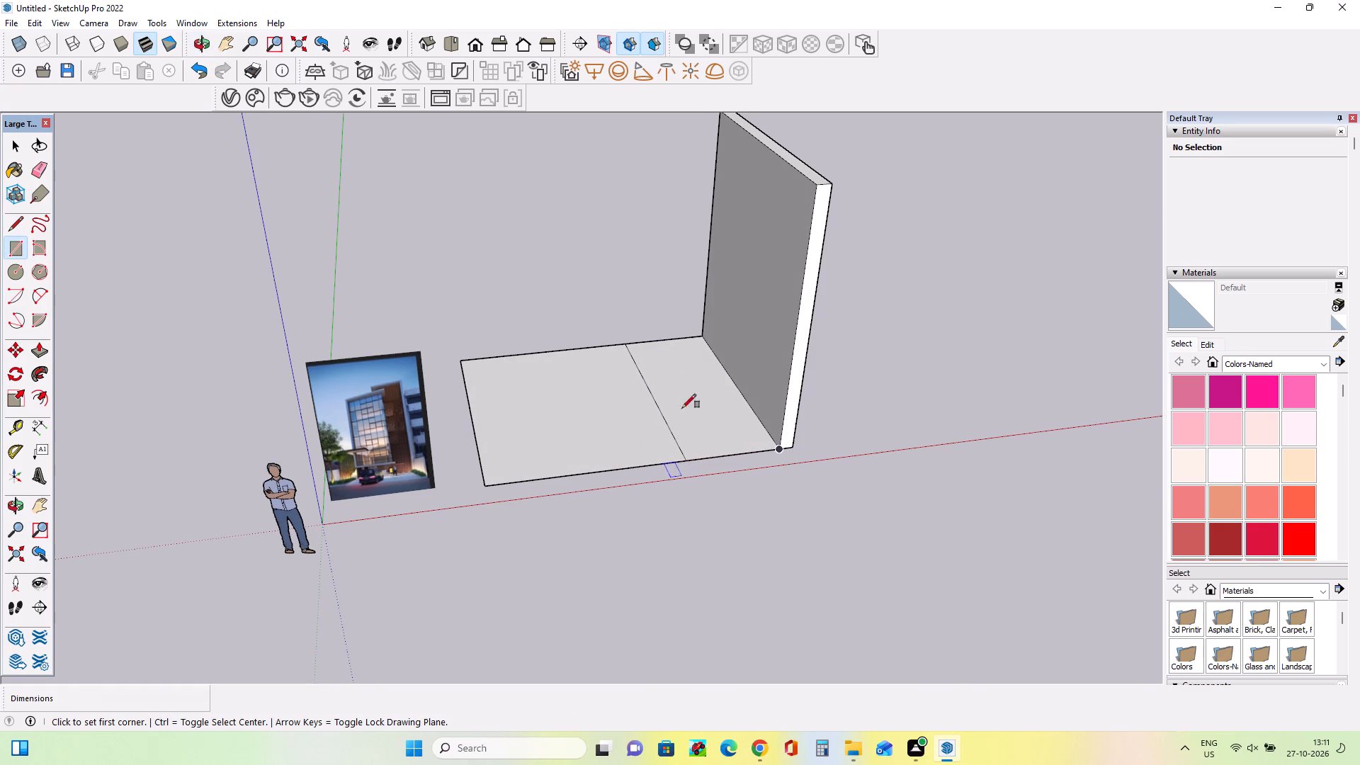
Extrude the rectangle beside the tall wall upward about 15' 2 11/16" to form the building block.
left_click(45, 347)
left_click_drag(711, 424, 811, 203)
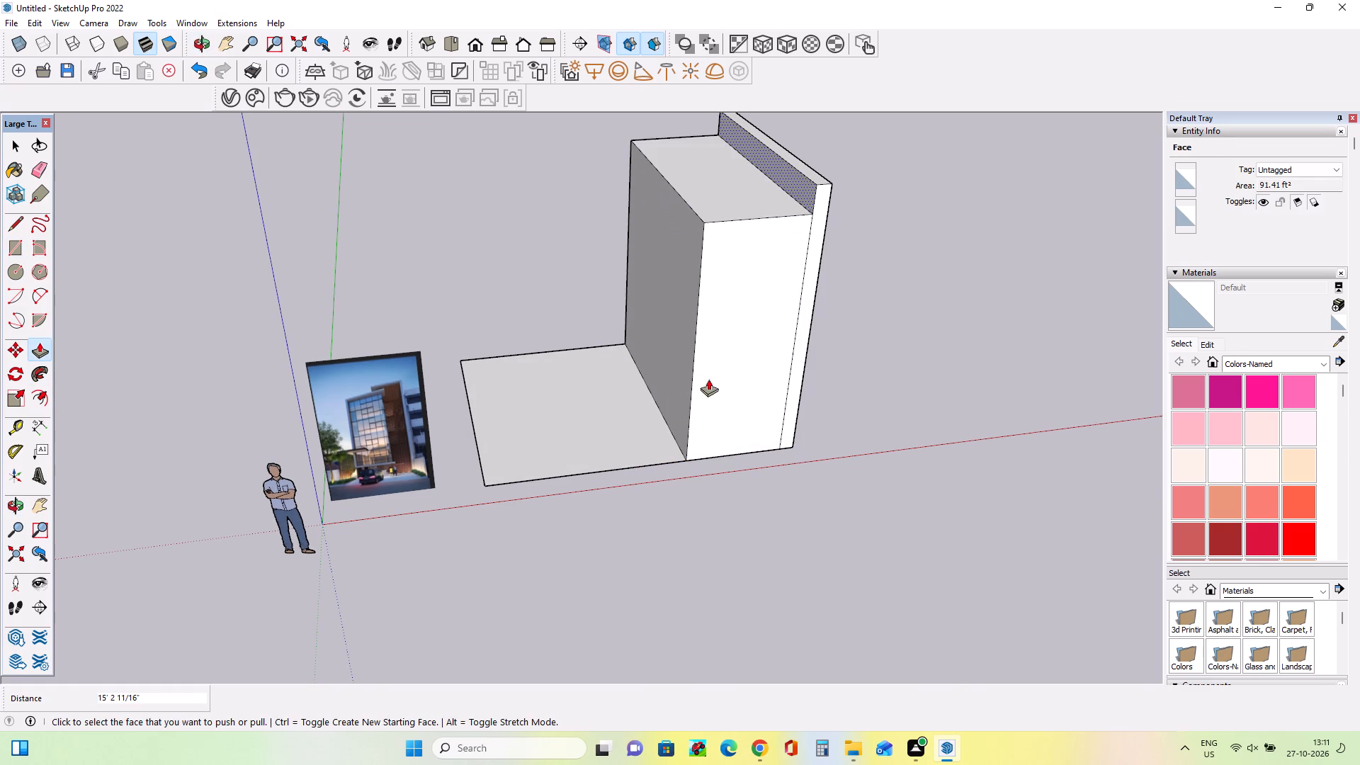
Pull the block's side face facing the reference image outward about 4 15/16".
middle_click_drag(708, 379, 684, 298)
scroll(668, 387, "up", 3)
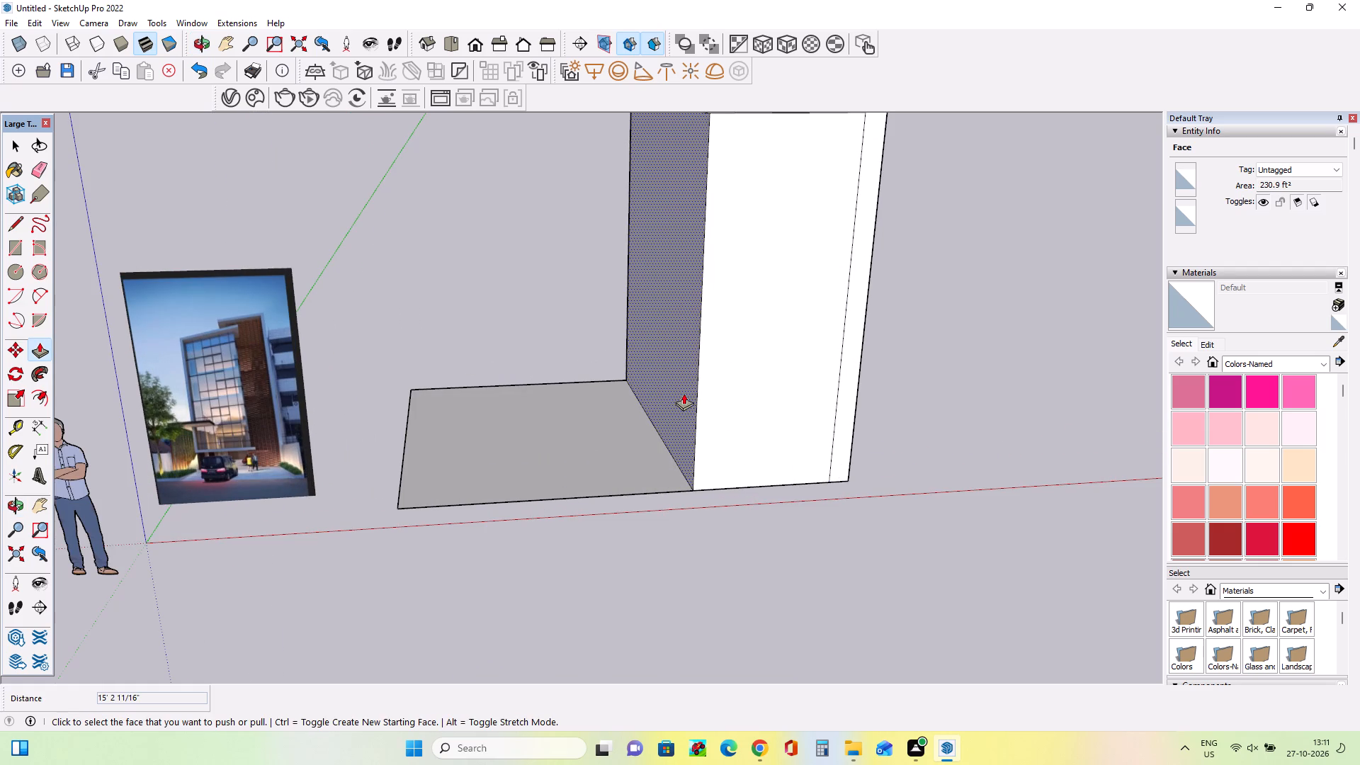
left_click_drag(684, 393, 674, 395)
scroll(522, 447, "down", 4)
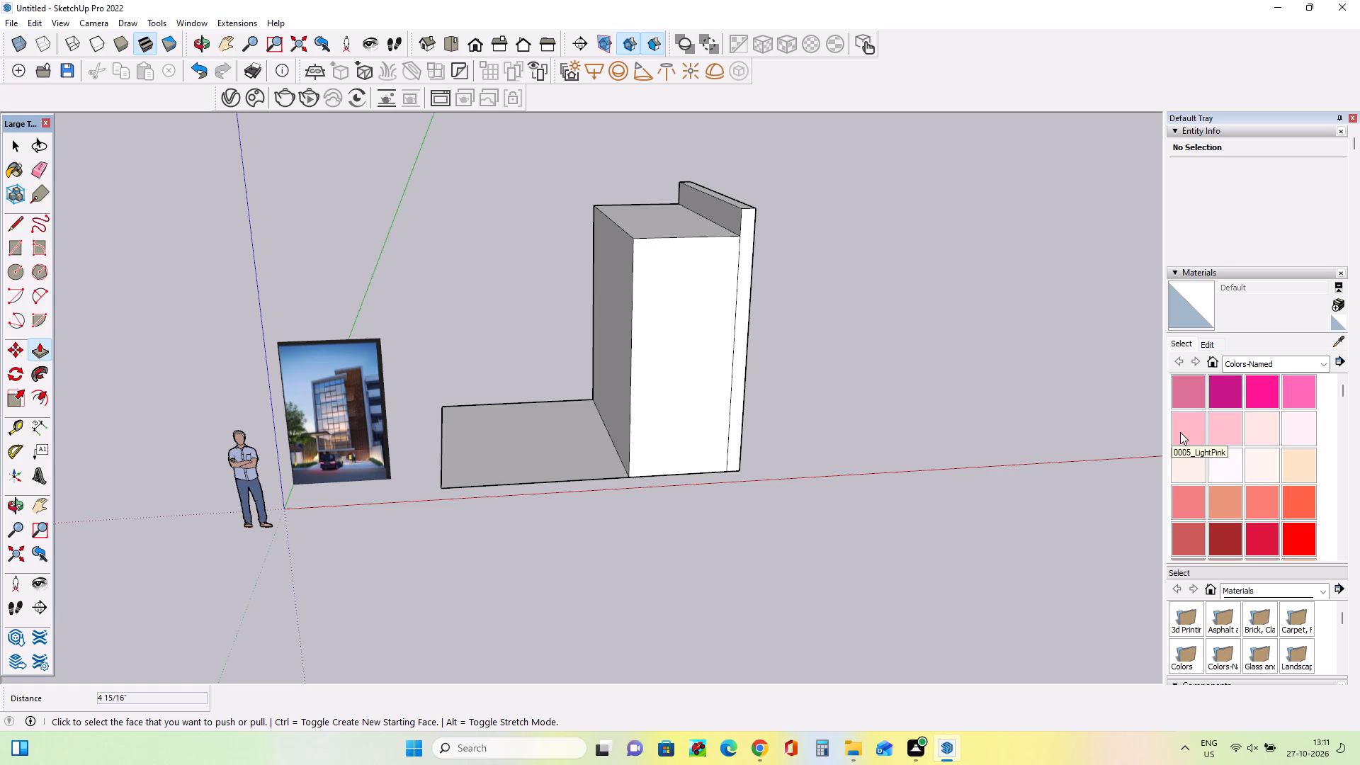
Examine the brick wall and entrance area in the reference image close up against the modelled block.
middle_click_drag(526, 348, 580, 379)
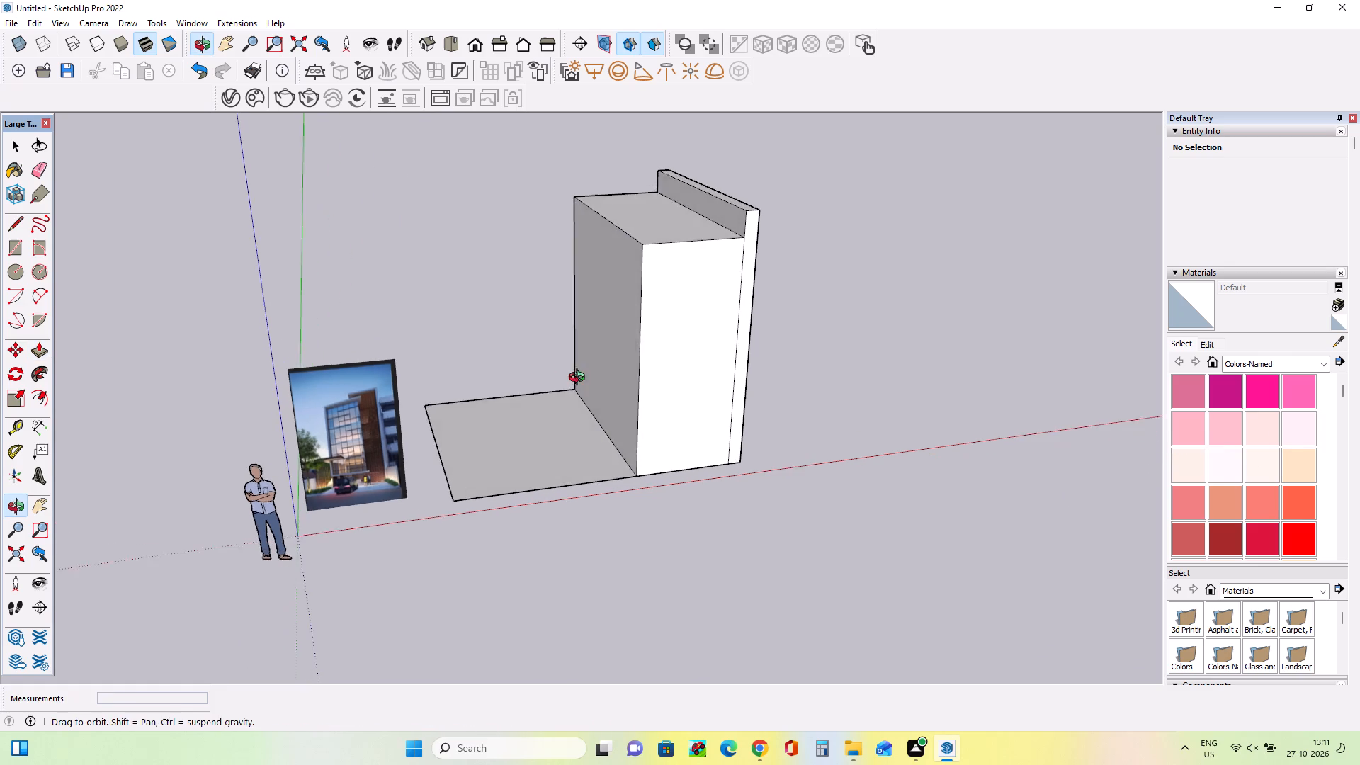
middle_click_drag(580, 379, 588, 399)
scroll(375, 438, "up", 8)
middle_click_drag(394, 509, 429, 445)
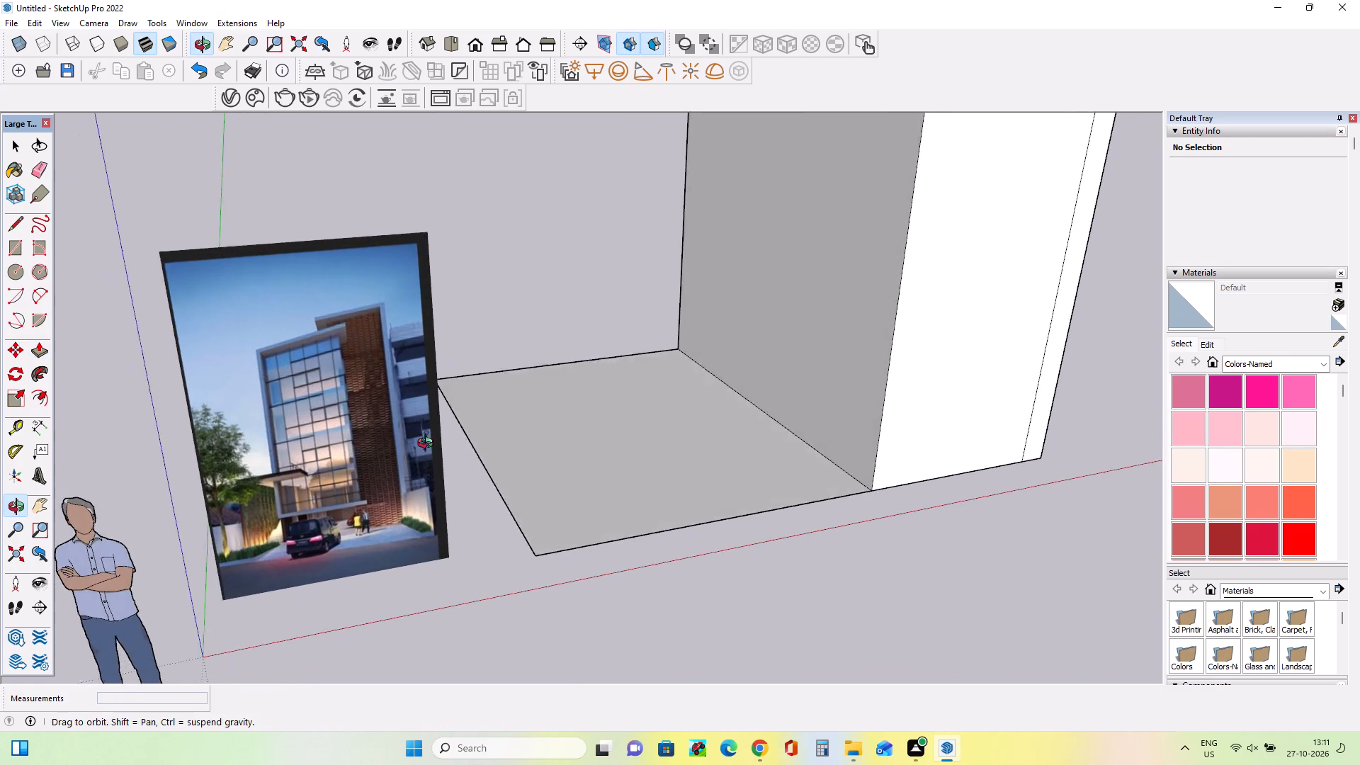
middle_click_drag(429, 445, 431, 442)
scroll(390, 453, "up", 8)
scroll(395, 446, "down", 5)
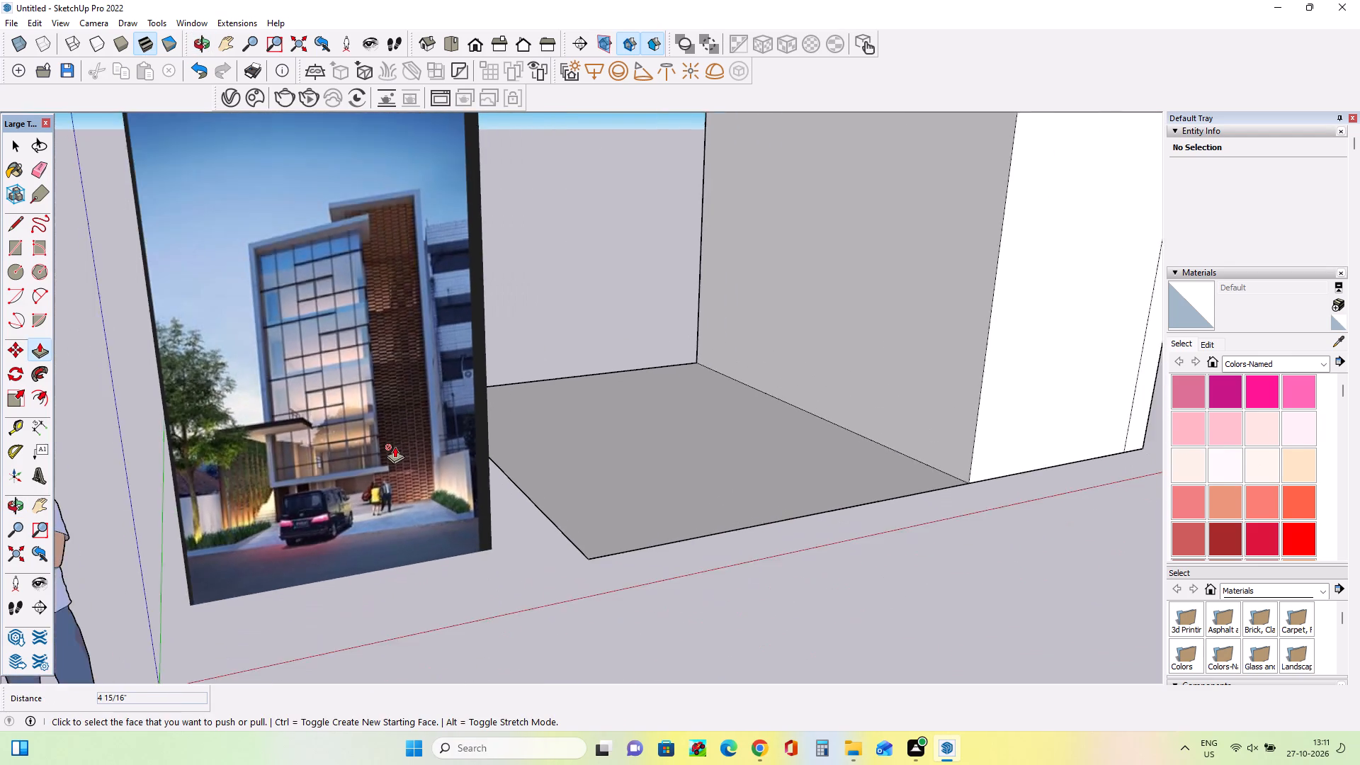
scroll(395, 446, "down", 12)
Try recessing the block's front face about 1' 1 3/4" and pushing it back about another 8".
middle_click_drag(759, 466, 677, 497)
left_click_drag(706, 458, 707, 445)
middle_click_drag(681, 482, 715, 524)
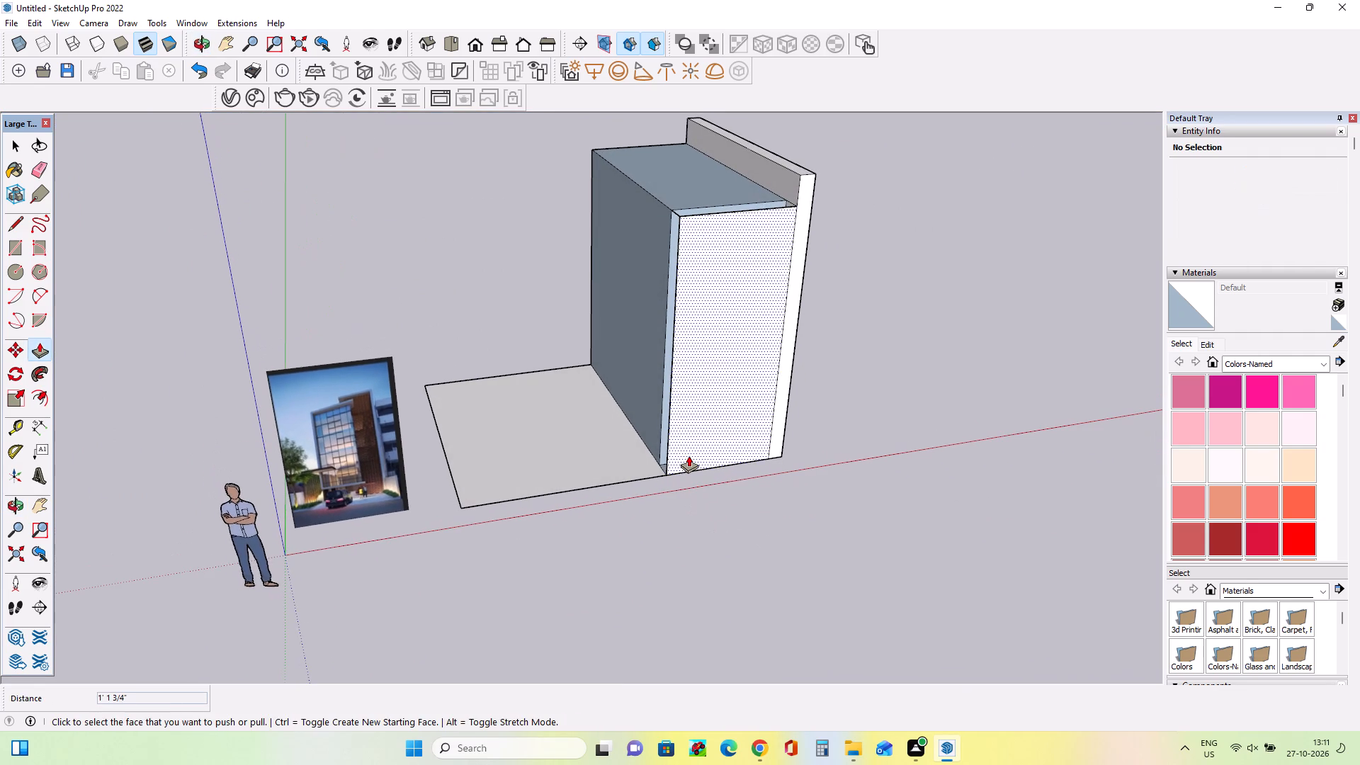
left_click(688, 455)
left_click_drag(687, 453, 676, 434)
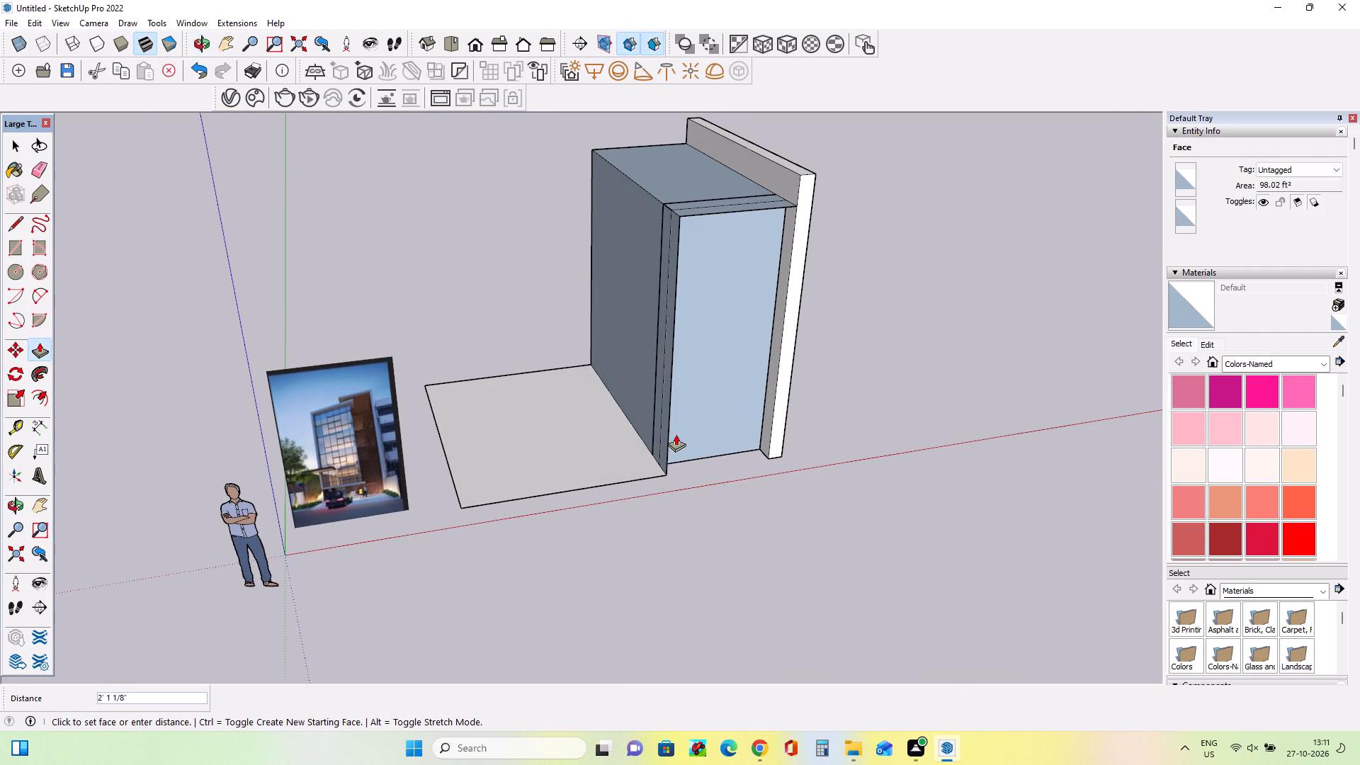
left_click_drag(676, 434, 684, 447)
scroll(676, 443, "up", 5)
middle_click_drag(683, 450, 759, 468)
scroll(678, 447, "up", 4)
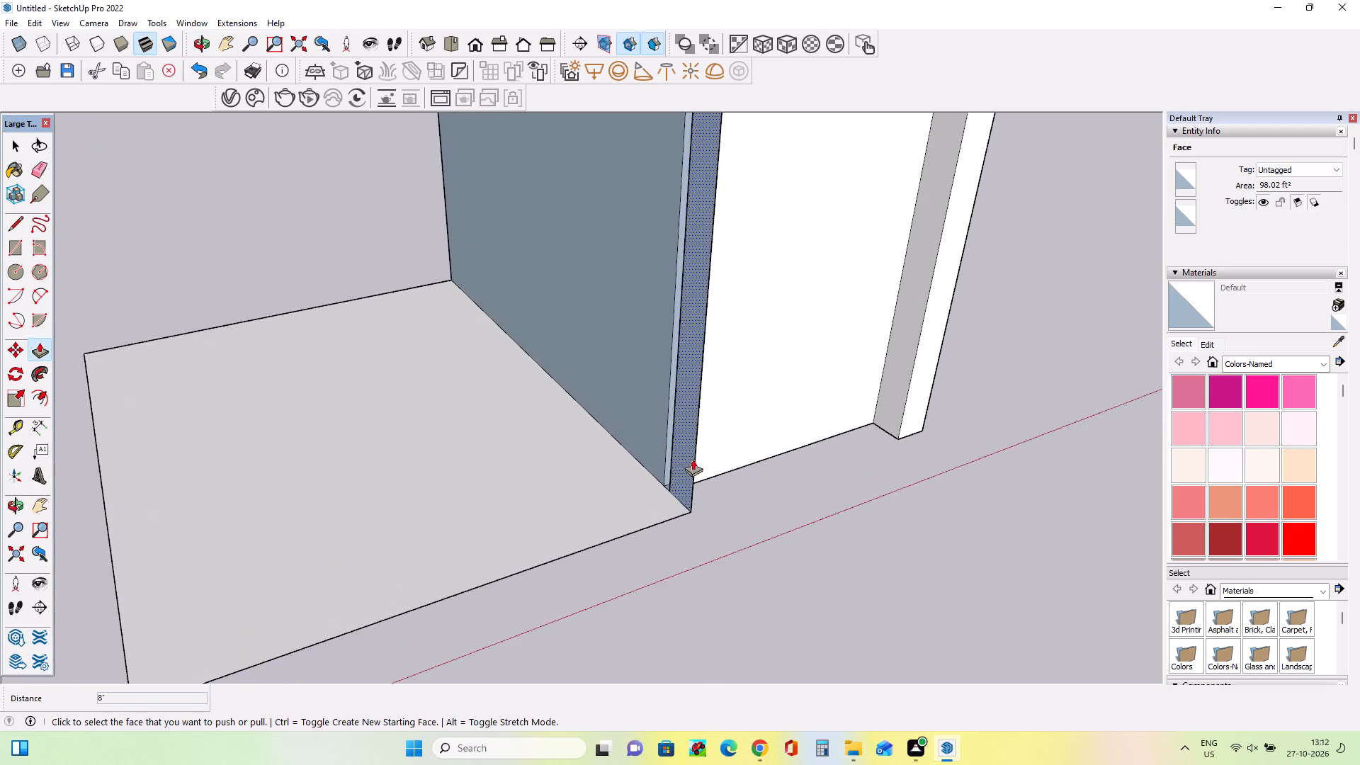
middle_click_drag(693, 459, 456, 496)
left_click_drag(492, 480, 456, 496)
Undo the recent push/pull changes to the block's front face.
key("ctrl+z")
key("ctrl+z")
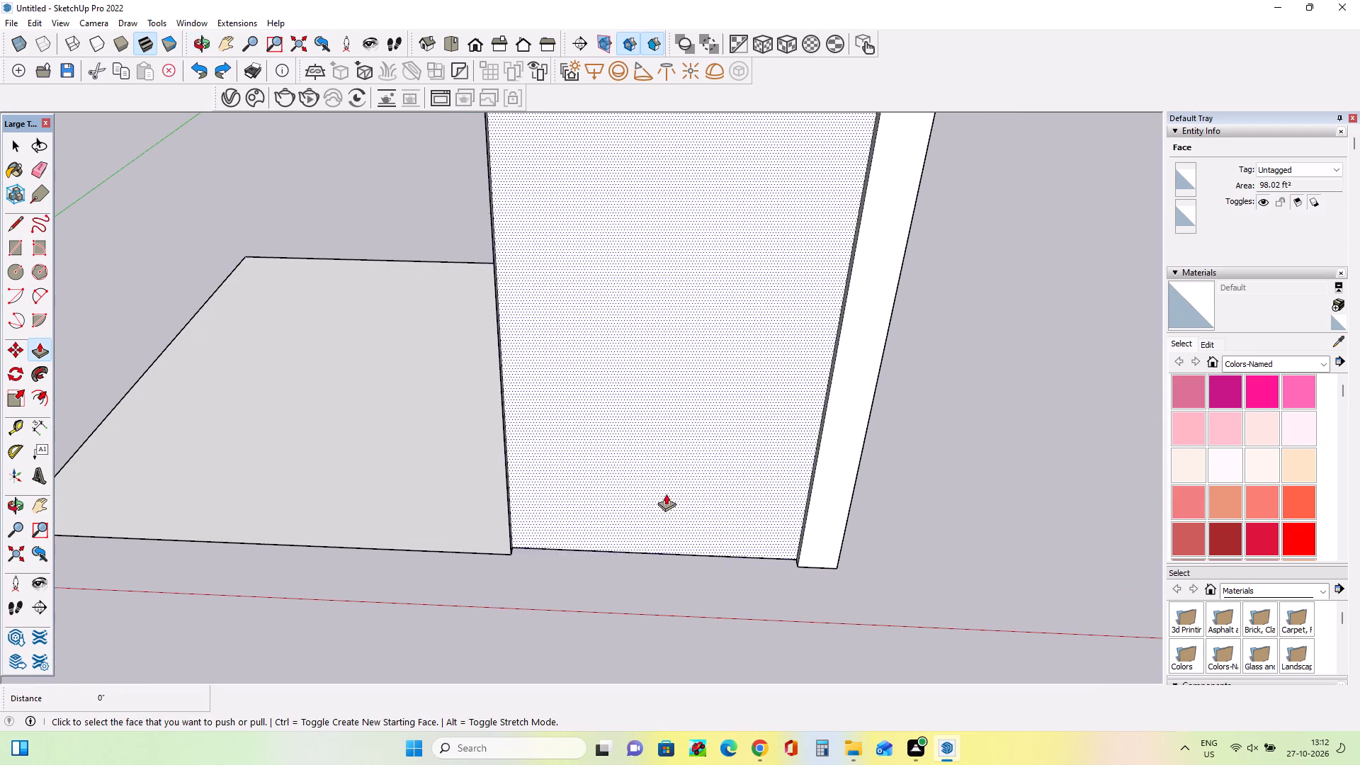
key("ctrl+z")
Pull the block's side face facing the reference image slightly farther outward over the base.
middle_click_drag(675, 481, 937, 492)
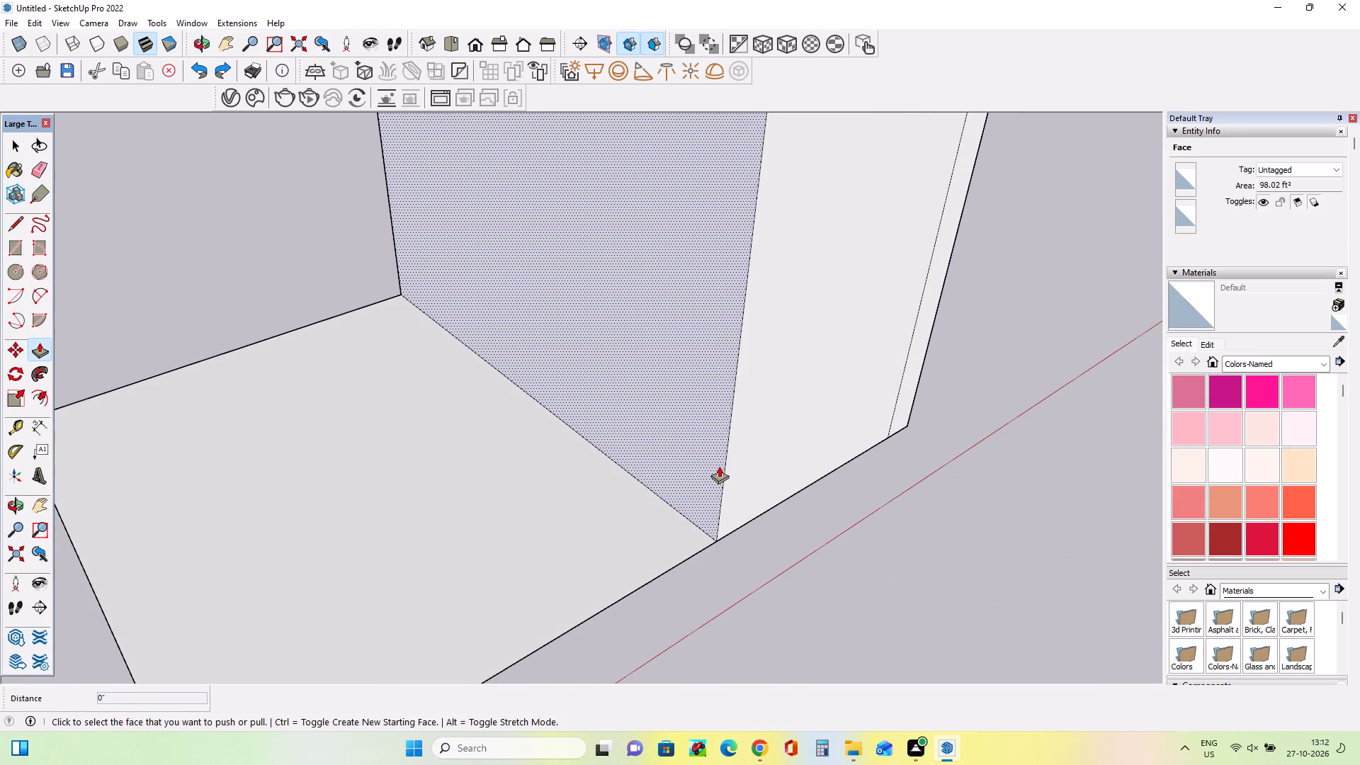
left_click_drag(719, 466, 700, 478)
Recess the block's front face between its side walls, with a final push of about 1' 5".
middle_click_drag(806, 492, 596, 434)
left_click_drag(623, 441, 623, 410)
middle_click(643, 468)
left_click_drag(643, 466, 650, 438)
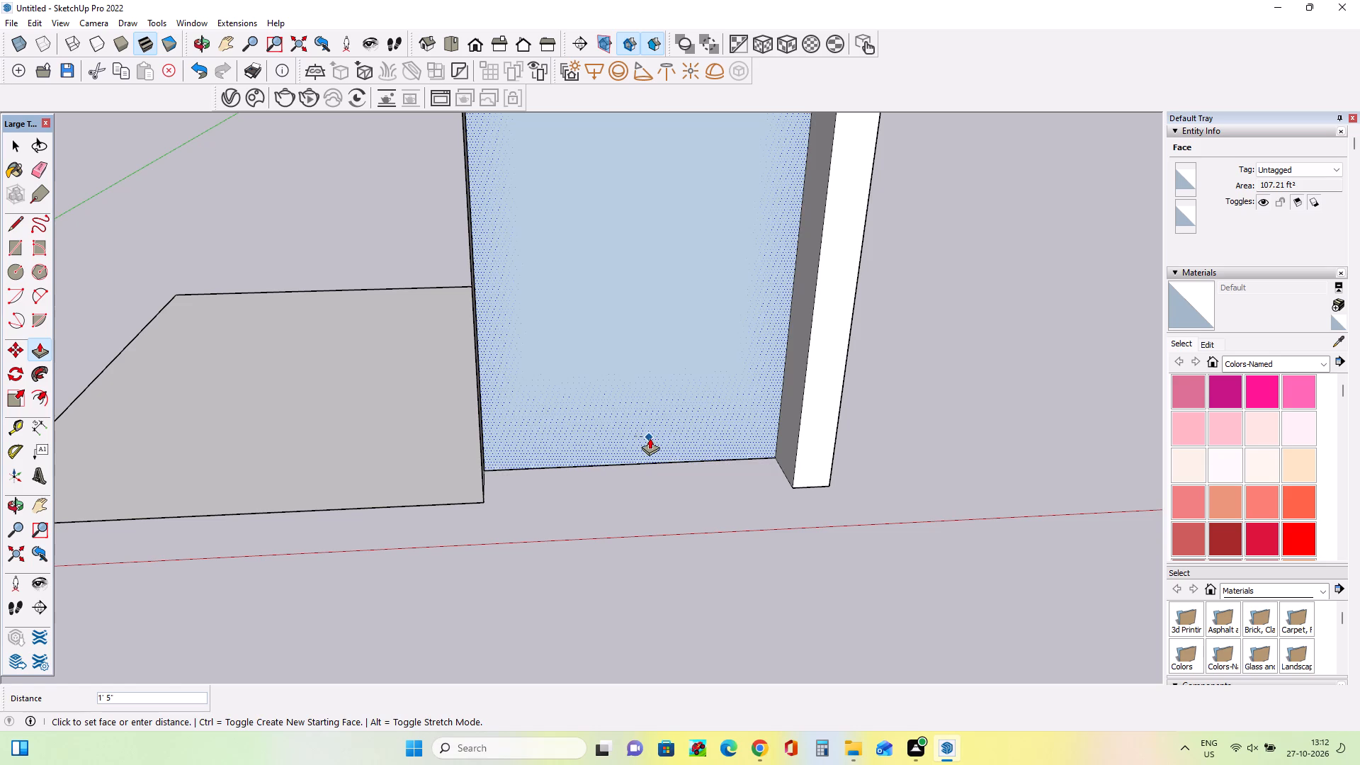
left_click_drag(650, 438, 650, 438)
Pull the face at the back of the deep recess forward toward the front opening.
middle_click_drag(732, 470, 686, 577)
scroll(686, 577, "down", 2)
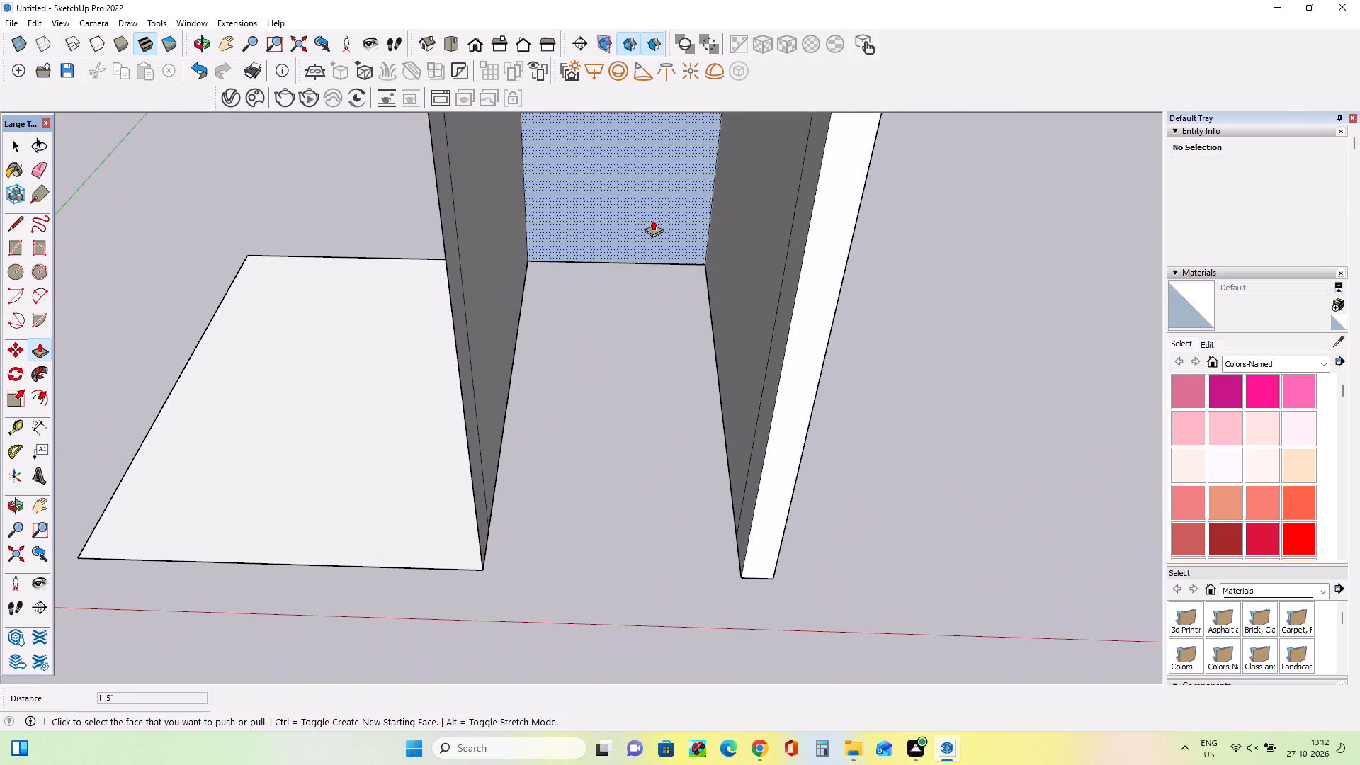
left_click_drag(653, 203, 710, 457)
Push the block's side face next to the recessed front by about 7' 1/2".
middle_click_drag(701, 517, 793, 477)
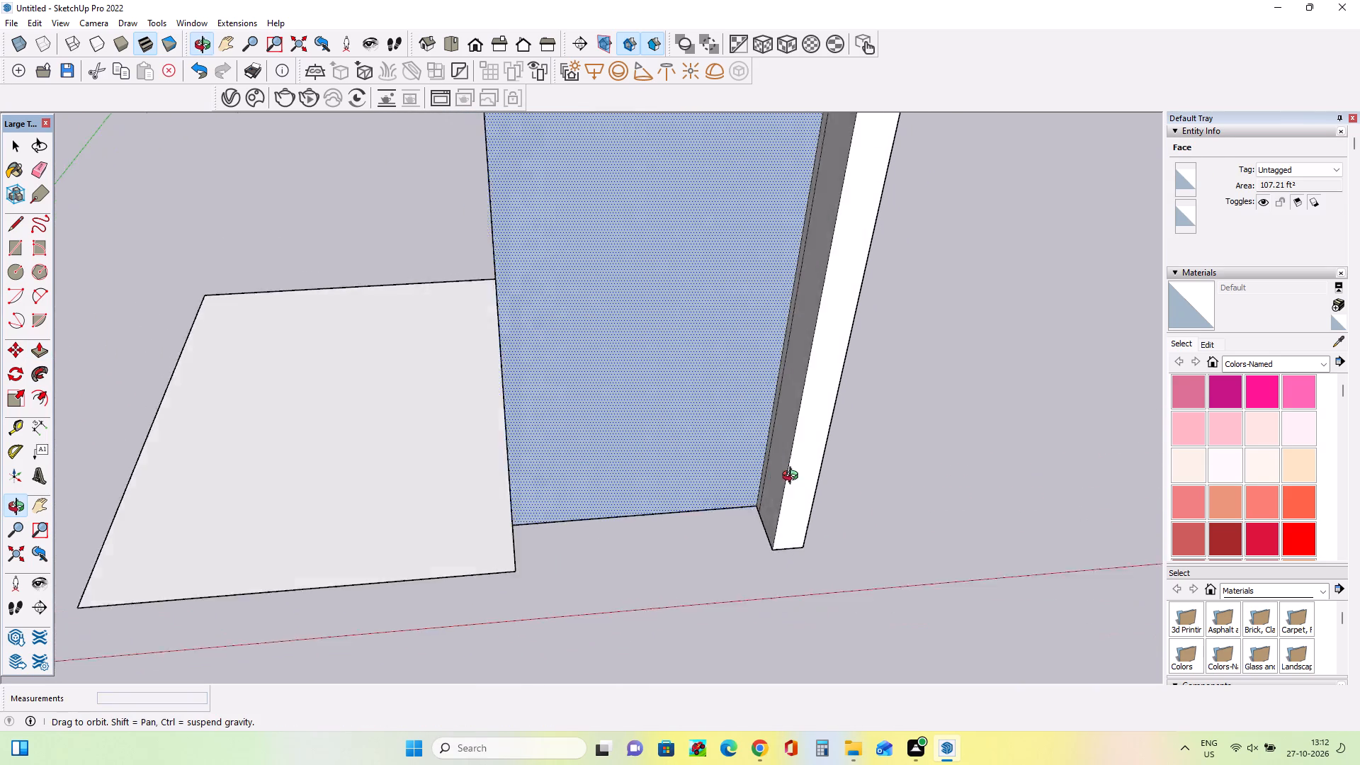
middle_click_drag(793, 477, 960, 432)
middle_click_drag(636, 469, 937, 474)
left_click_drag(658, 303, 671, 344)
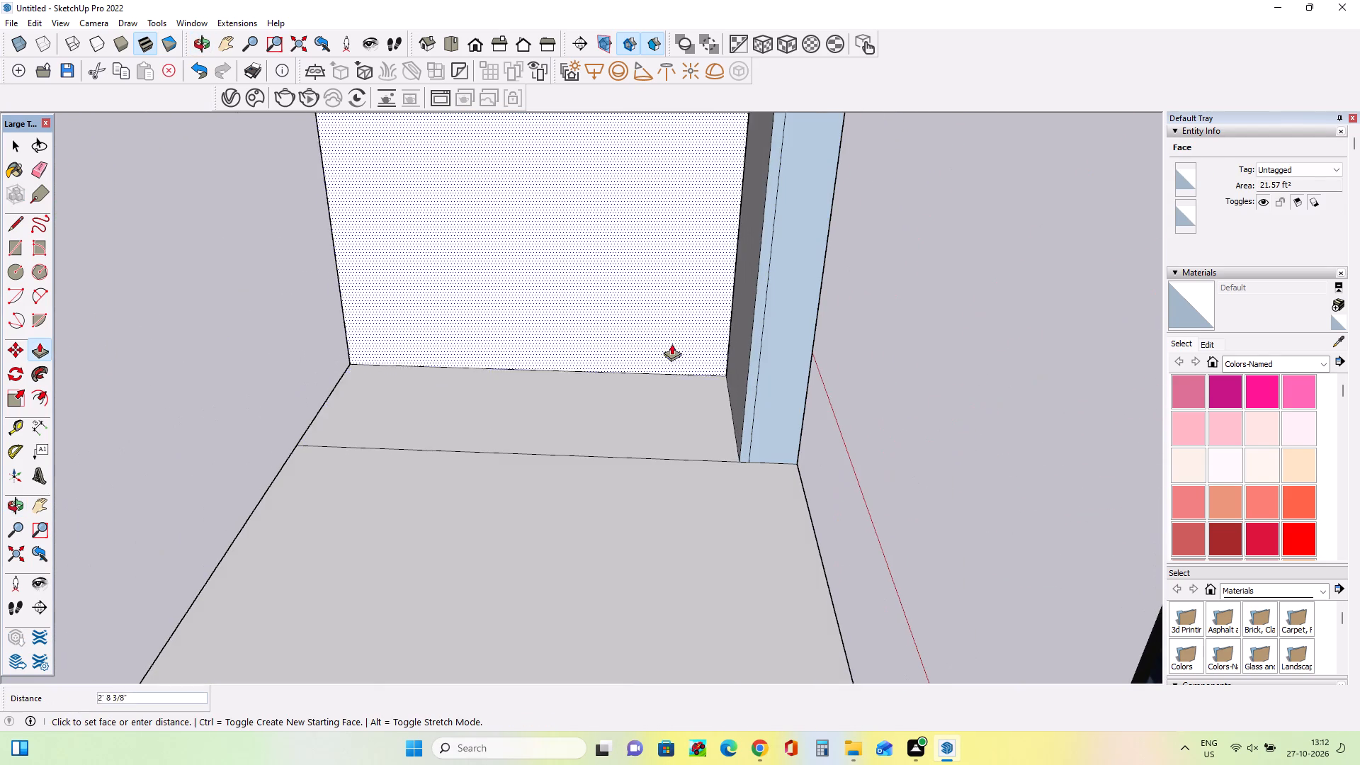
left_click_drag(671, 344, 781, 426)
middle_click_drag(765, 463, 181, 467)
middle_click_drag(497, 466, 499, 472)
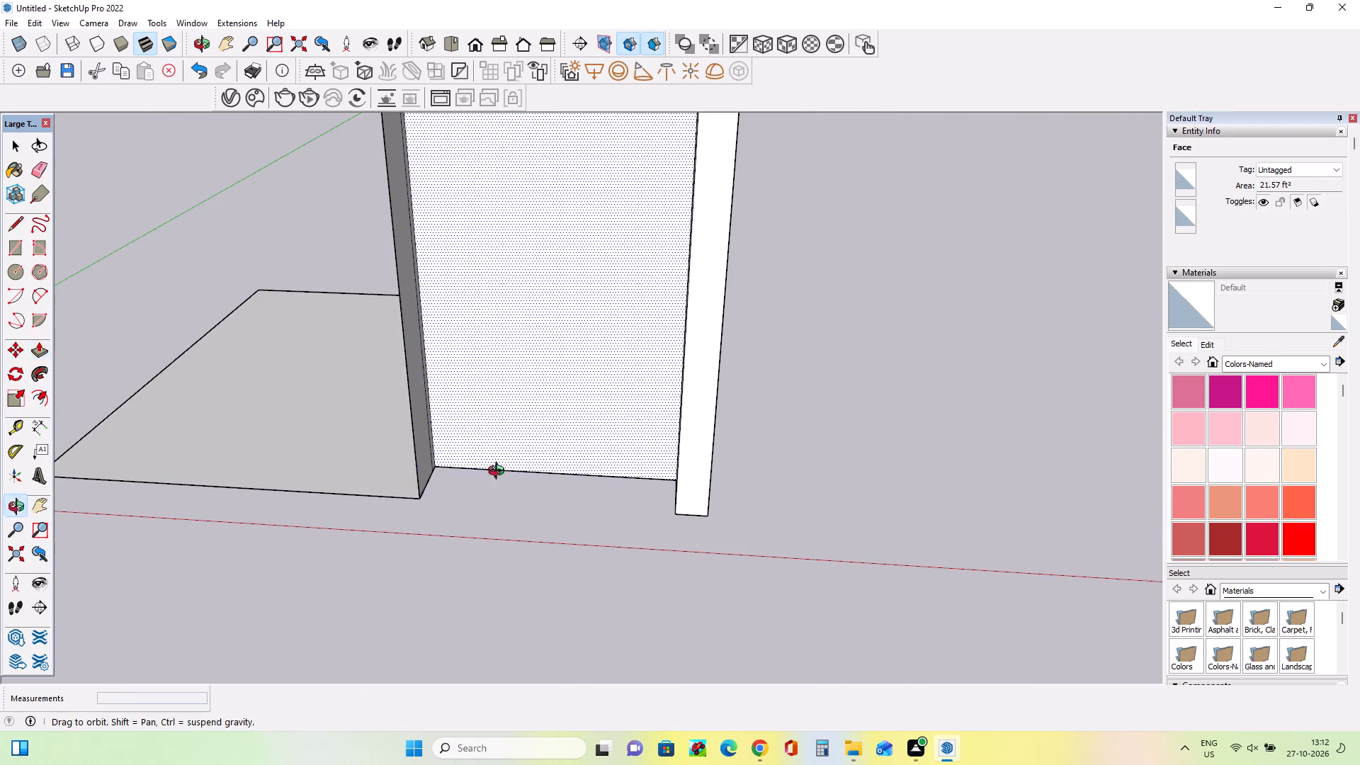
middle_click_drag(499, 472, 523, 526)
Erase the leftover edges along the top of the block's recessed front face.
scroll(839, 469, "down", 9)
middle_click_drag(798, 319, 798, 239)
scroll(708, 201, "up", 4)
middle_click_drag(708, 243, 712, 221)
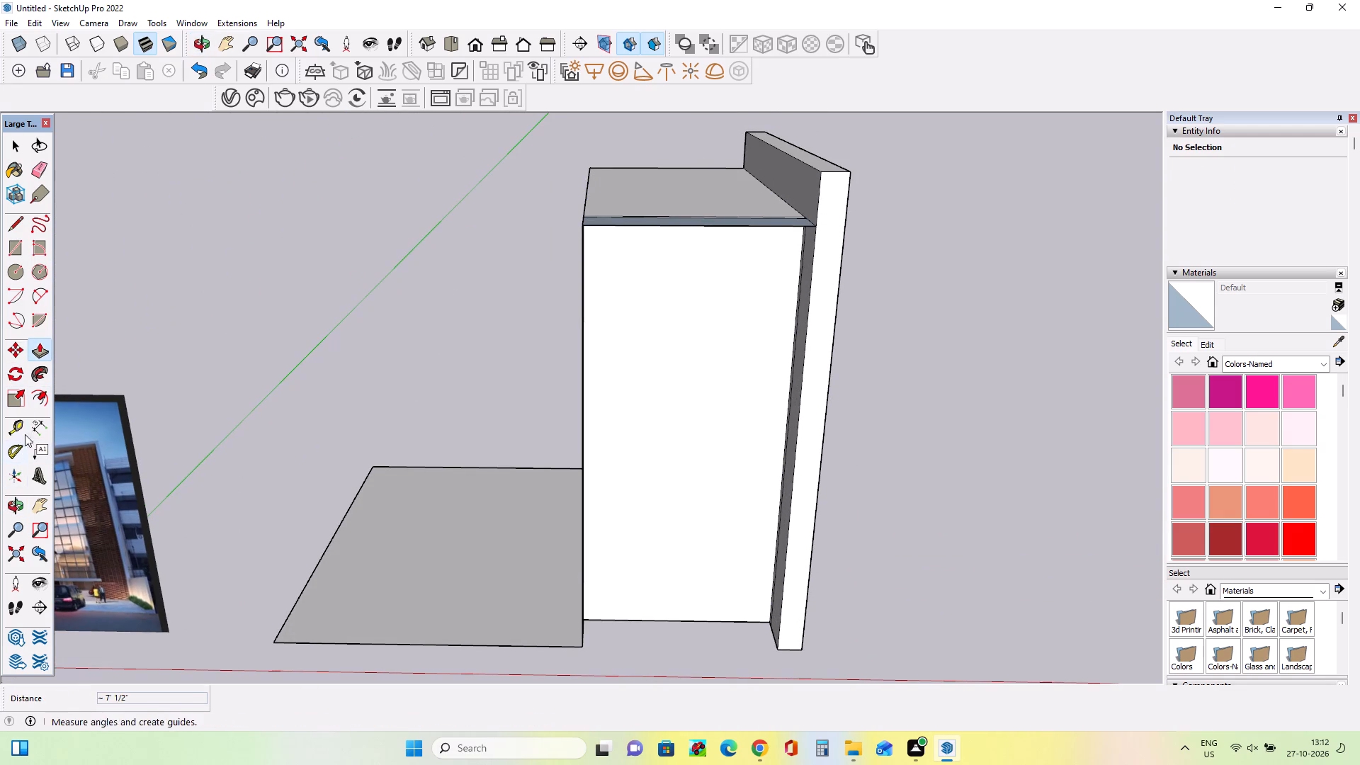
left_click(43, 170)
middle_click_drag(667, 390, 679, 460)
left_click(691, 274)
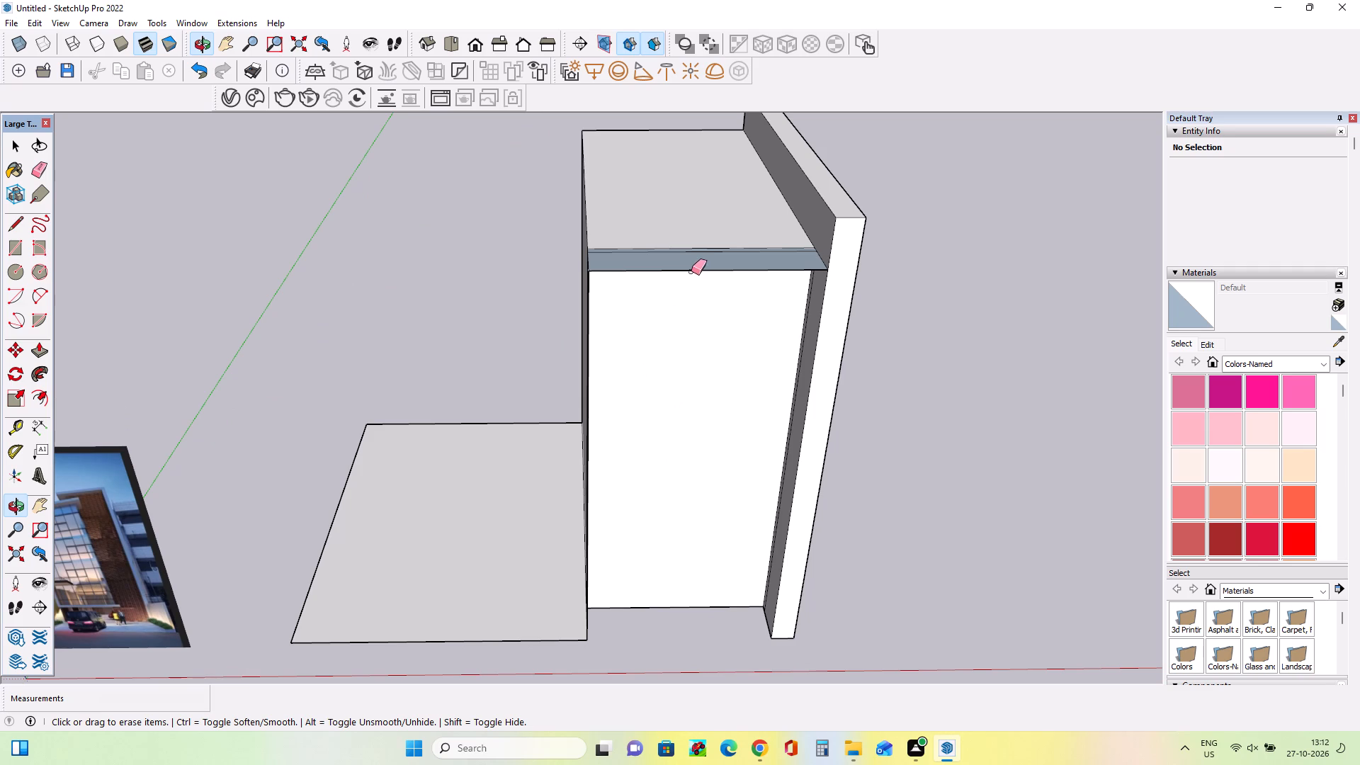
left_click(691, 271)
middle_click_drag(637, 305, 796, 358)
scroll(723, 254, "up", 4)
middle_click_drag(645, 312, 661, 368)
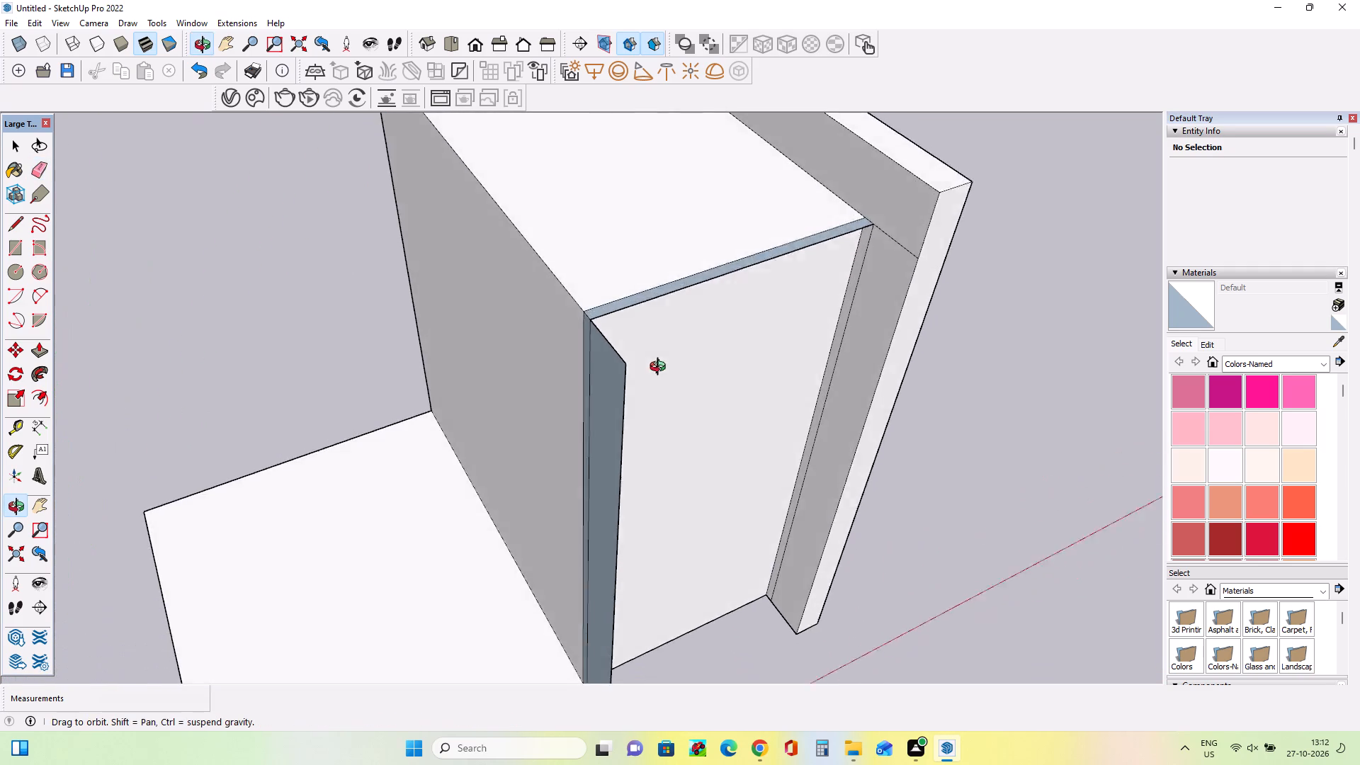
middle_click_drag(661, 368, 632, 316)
Undo the edge erasures and the block's push/pull edits, back to the flat base strip beside the tall wall.
key("ctrl+z")
key("ctrl+z")
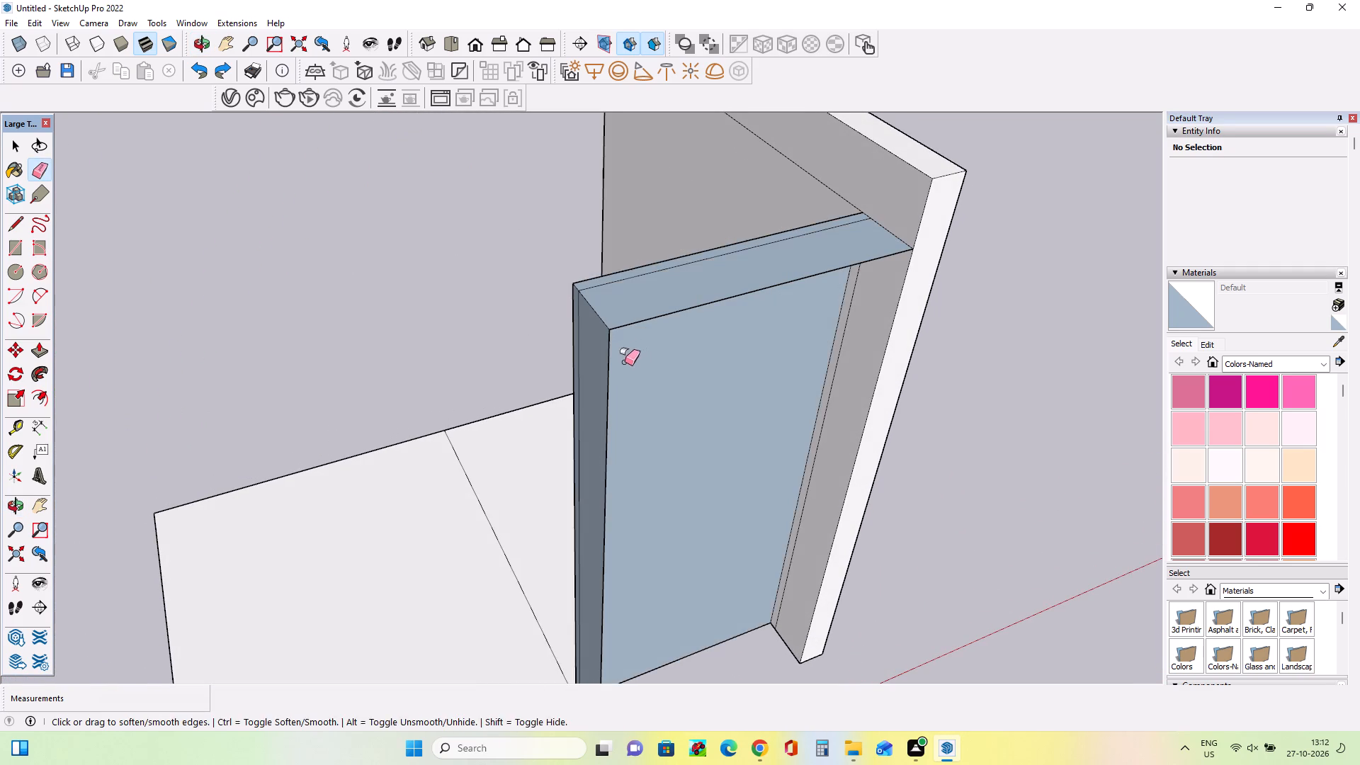
key("ctrl+z")
key("ctrl+z")
key("ctrl+z")
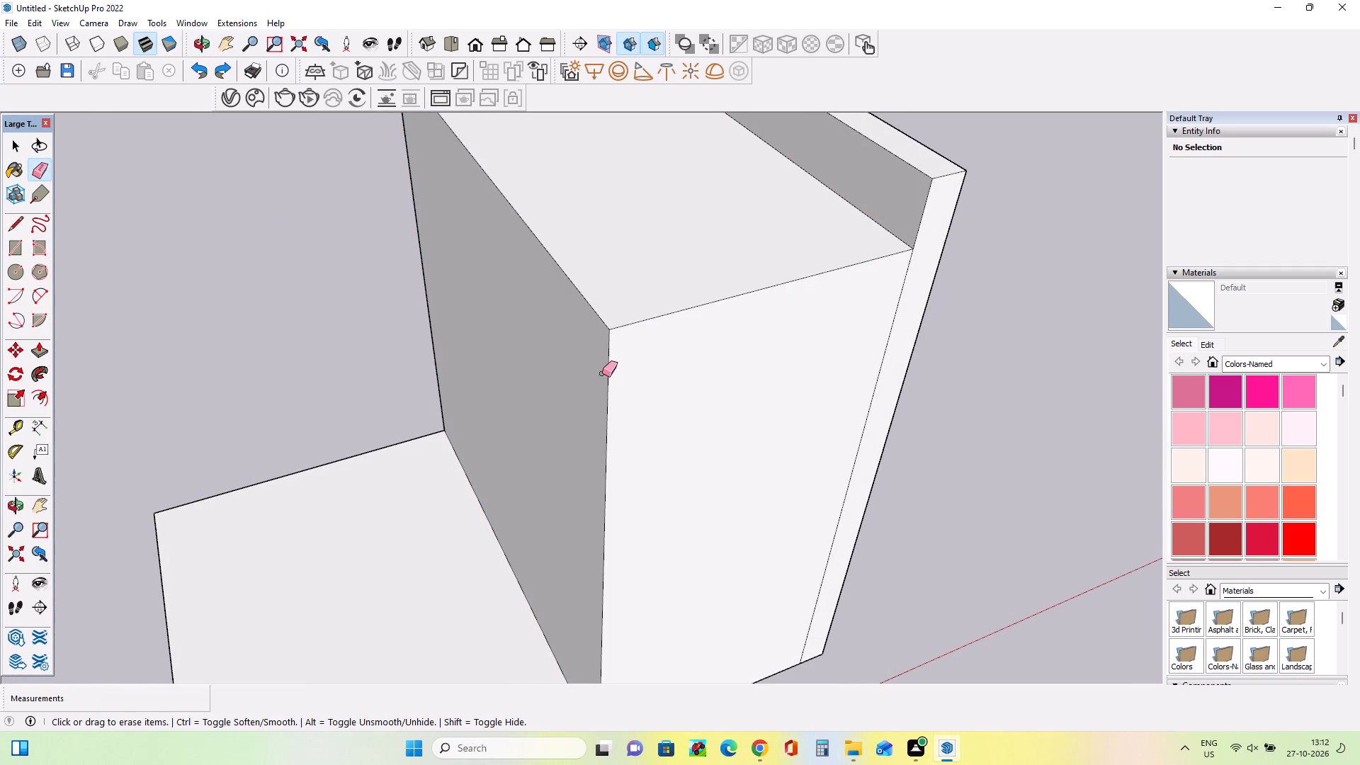
key("ctrl+z")
key("ctrl+z")
key("ctrl+z")
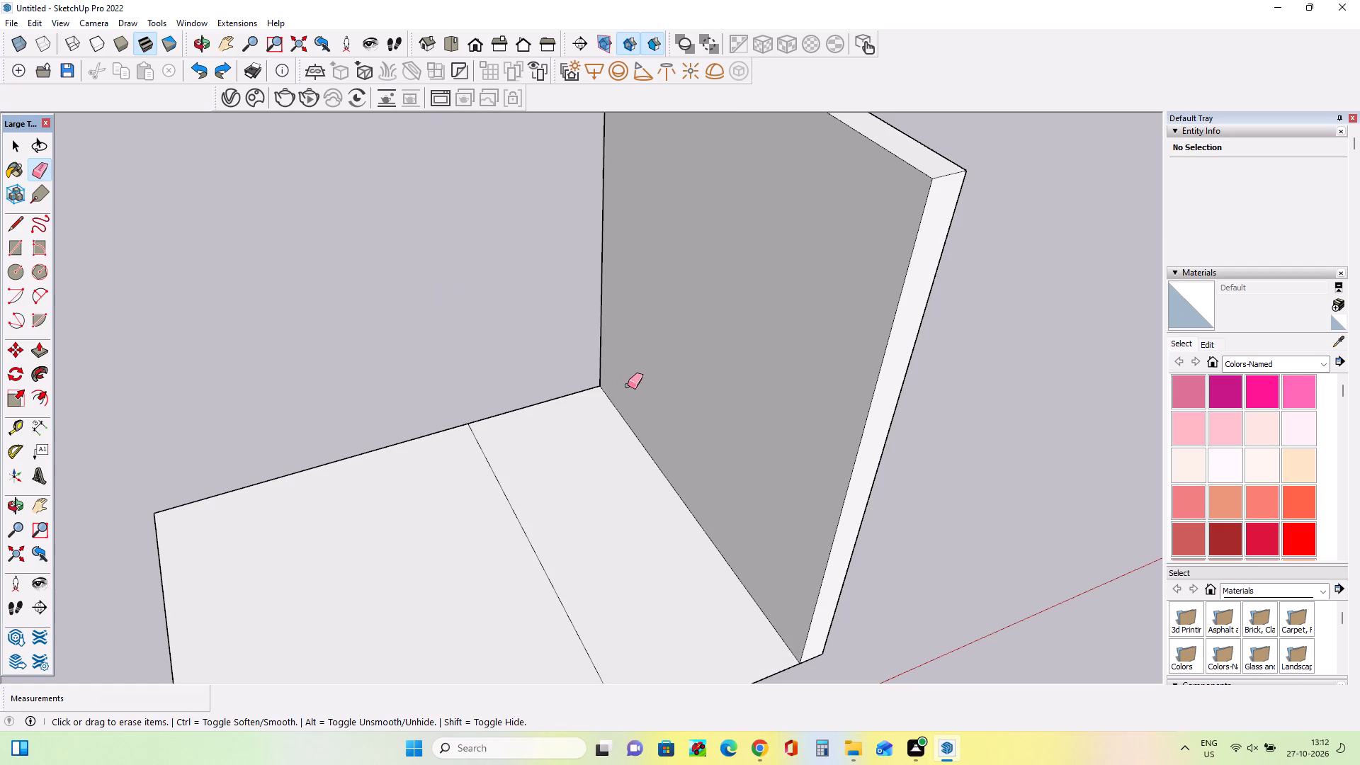
Draw a rectangle on the base strip beside the tall wall, from just behind its front edge to the dividing line's rear end.
scroll(604, 369, "down", 8)
middle_click_drag(774, 466, 664, 455)
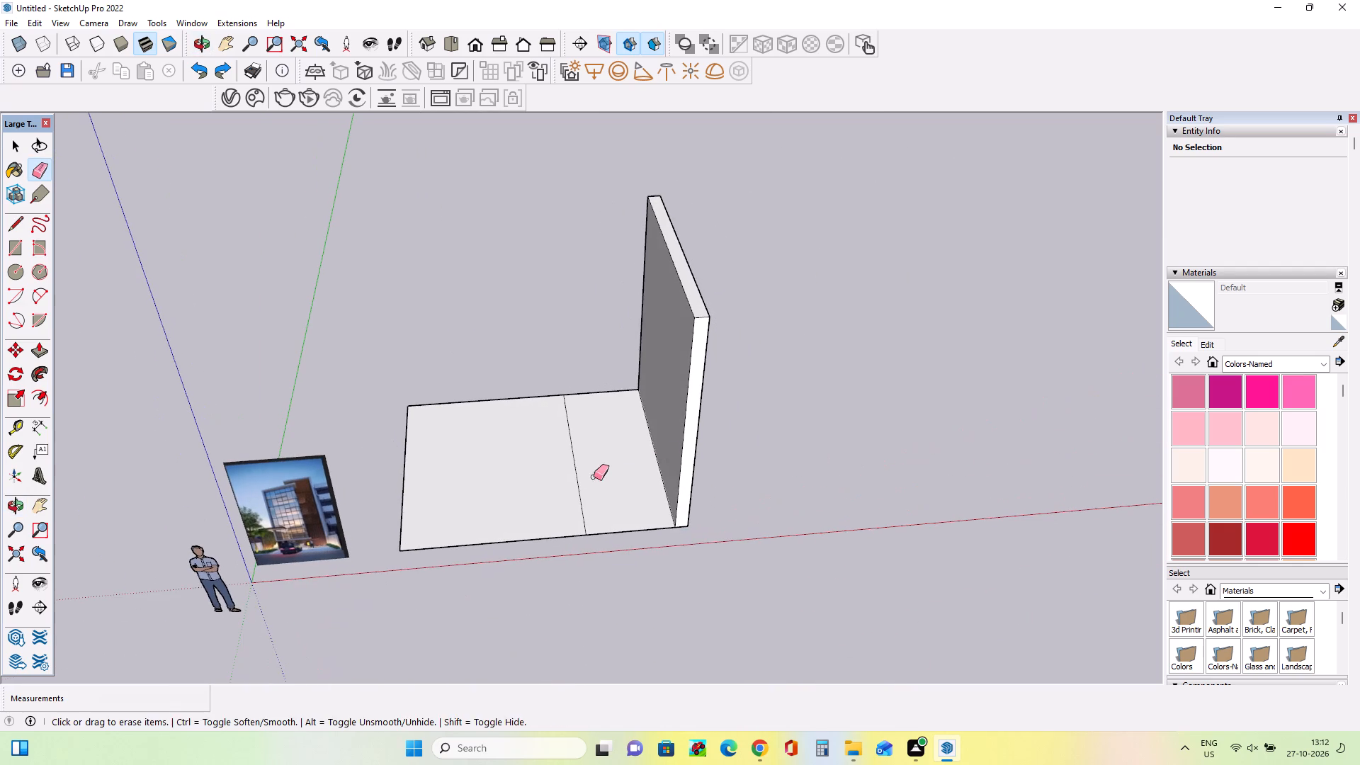
middle_click_drag(621, 481, 637, 462)
left_click(11, 248)
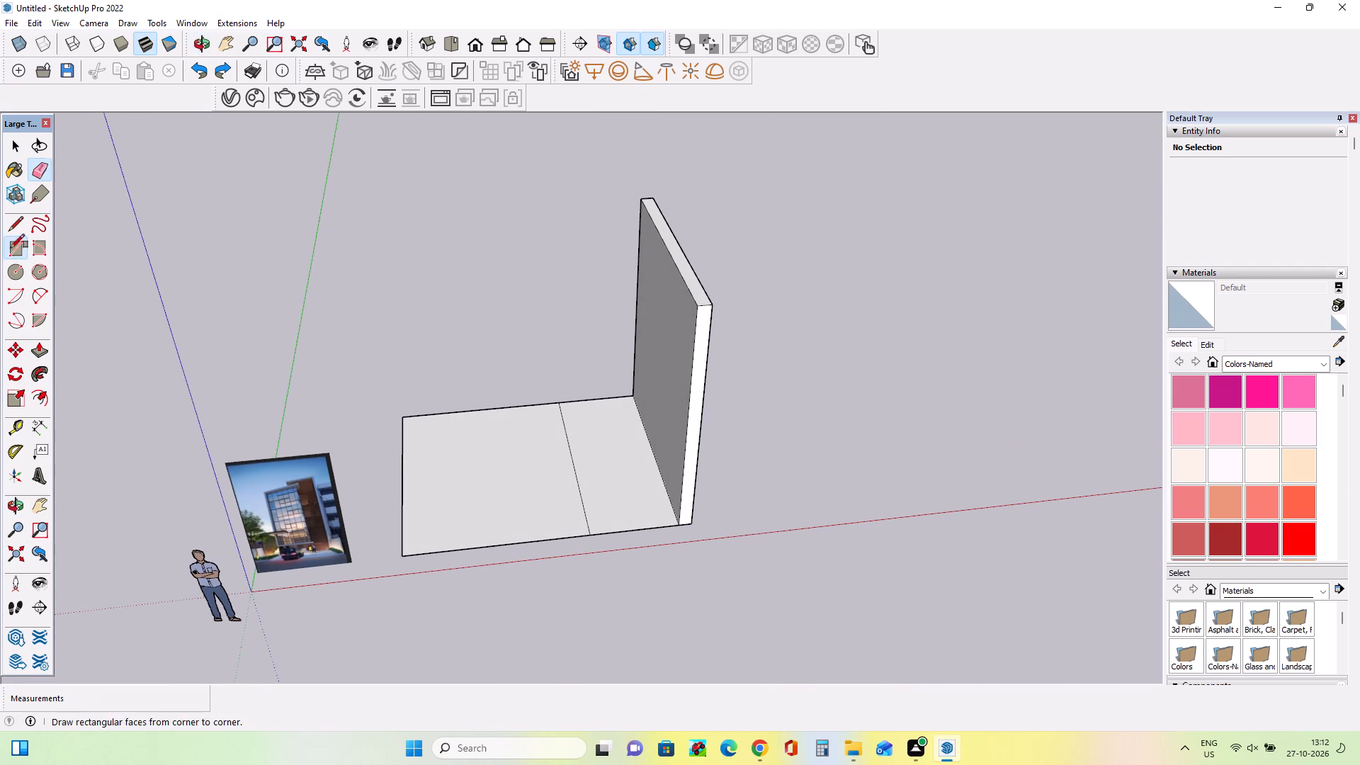
middle_click_drag(496, 399, 525, 472)
scroll(643, 501, "up", 4)
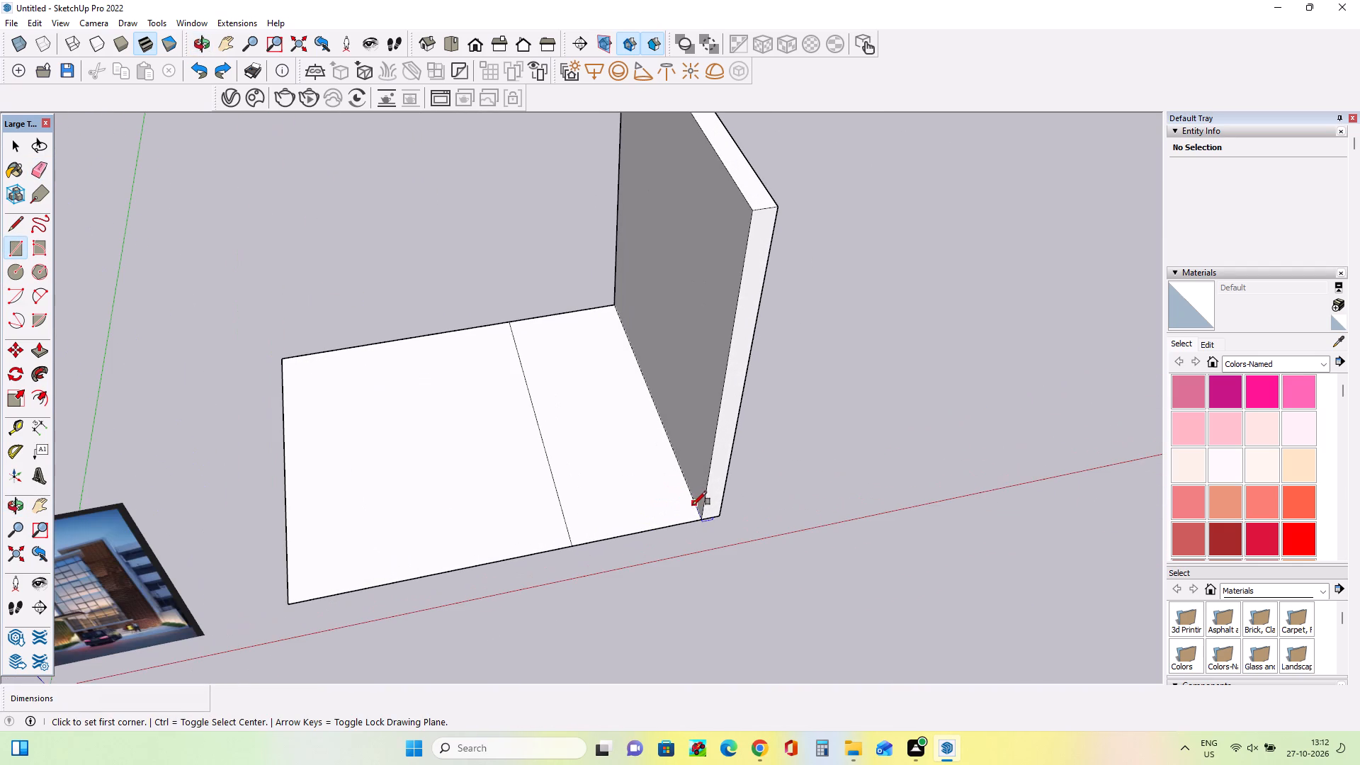
left_click_drag(693, 507, 686, 504)
left_click(509, 317)
middle_click_drag(559, 424, 565, 438)
Extrude the new rectangle beside the tall wall upward 16' 9 15/16", level with the wall's top.
left_click(40, 358)
left_click_drag(669, 450, 691, 366)
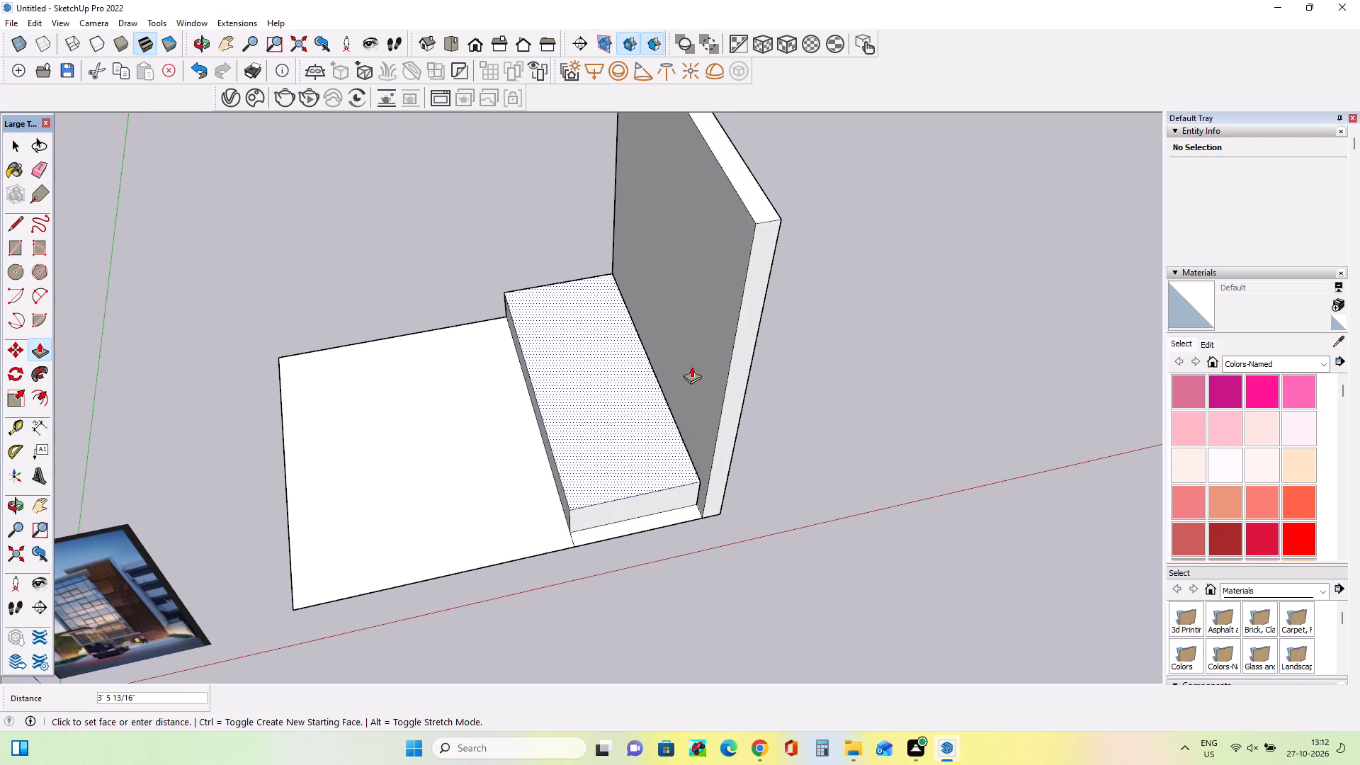
left_click_drag(691, 366, 759, 214)
middle_click_drag(676, 348, 619, 310)
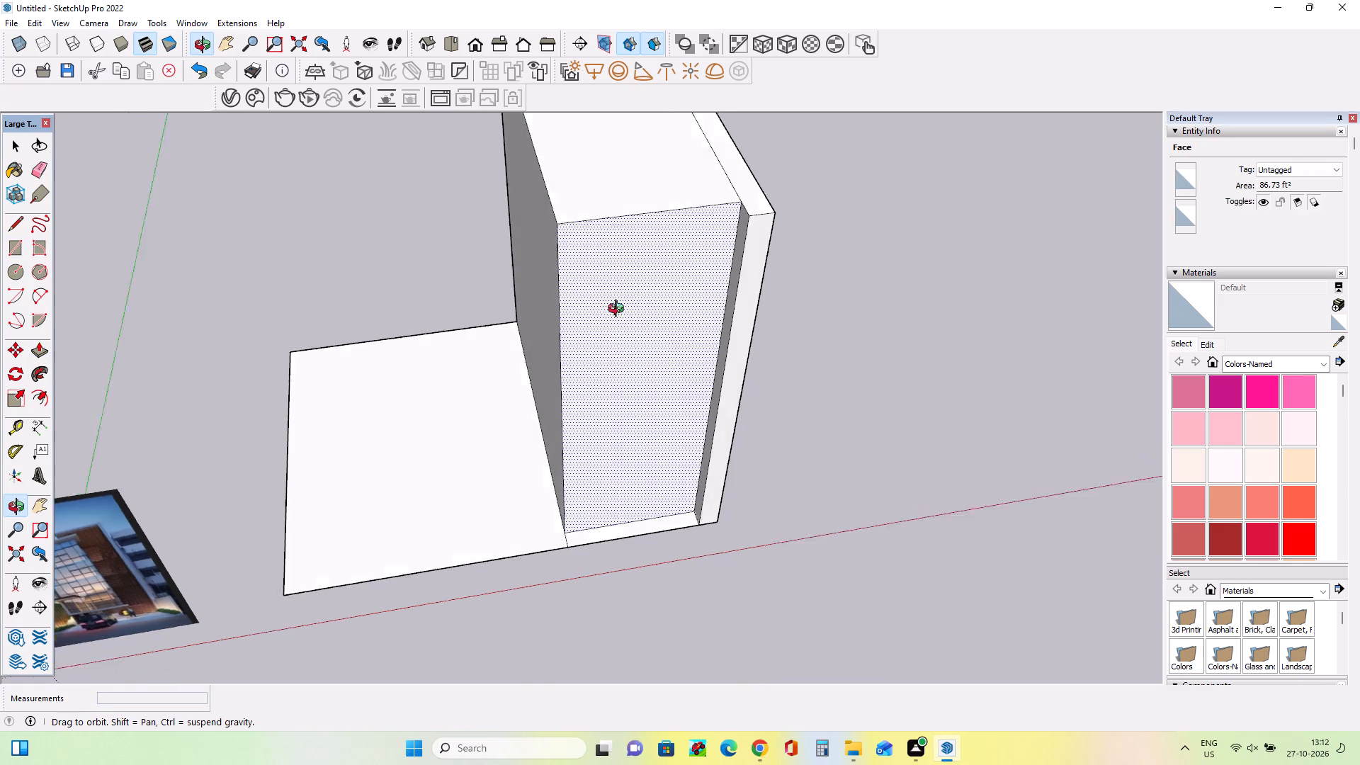
middle_click_drag(619, 310, 612, 291)
Examine the glass and brick facade in the reference image and compare it with the modelled block and remaining base.
scroll(612, 291, "down", 10)
middle_click_drag(637, 296, 654, 263)
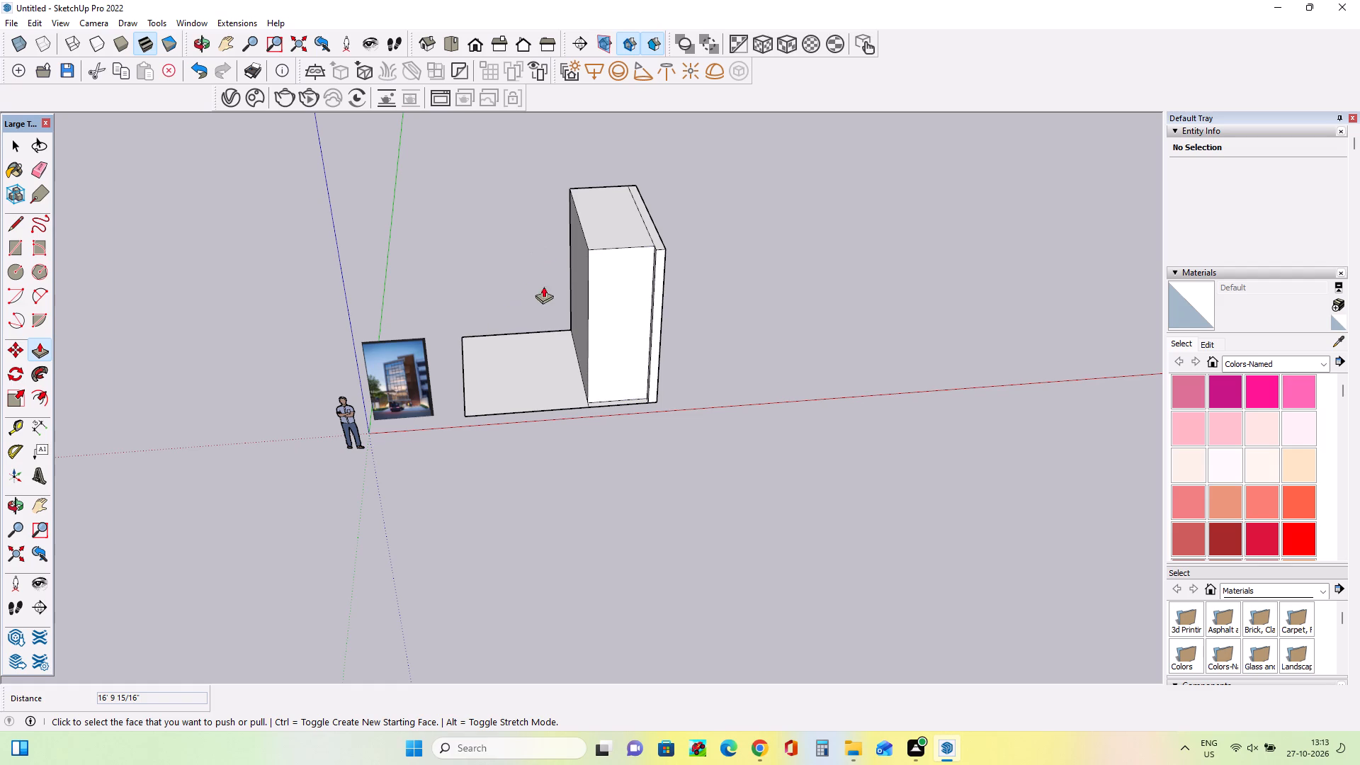
middle_click_drag(543, 287, 552, 331)
scroll(476, 379, "up", 4)
middle_click_drag(482, 373, 550, 404)
scroll(413, 482, "up", 1)
middle_click_drag(413, 482, 423, 409)
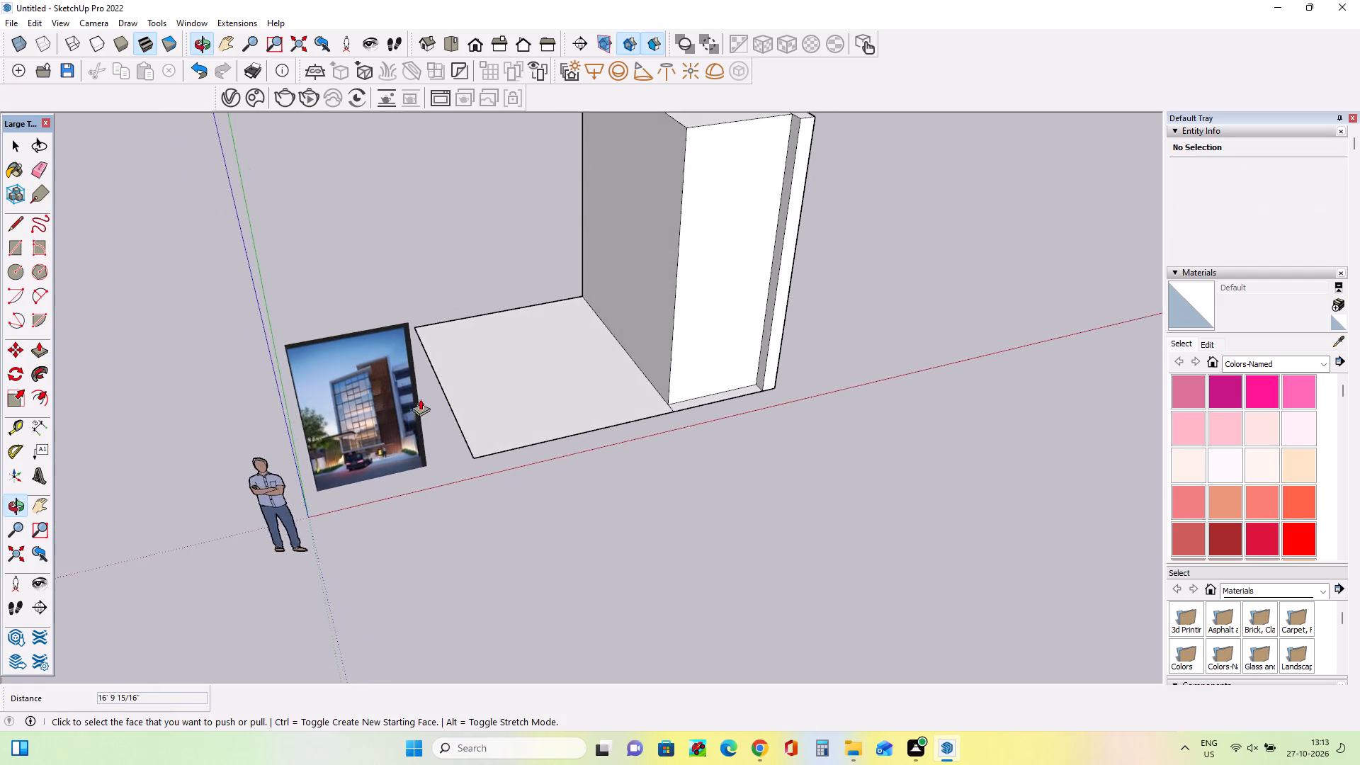
scroll(420, 399, "down", 3)
middle_click_drag(514, 375, 523, 394)
middle_click_drag(606, 217, 616, 217)
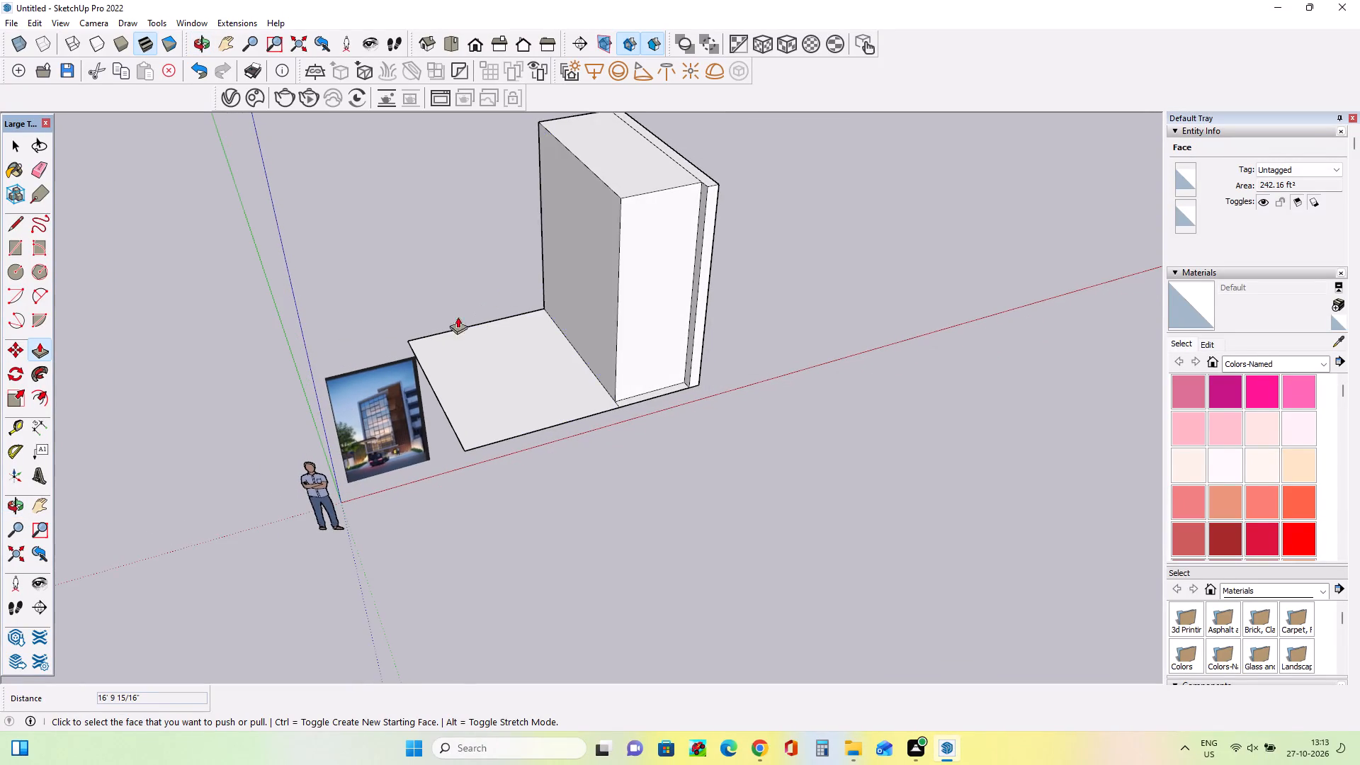
scroll(372, 354, "up", 7)
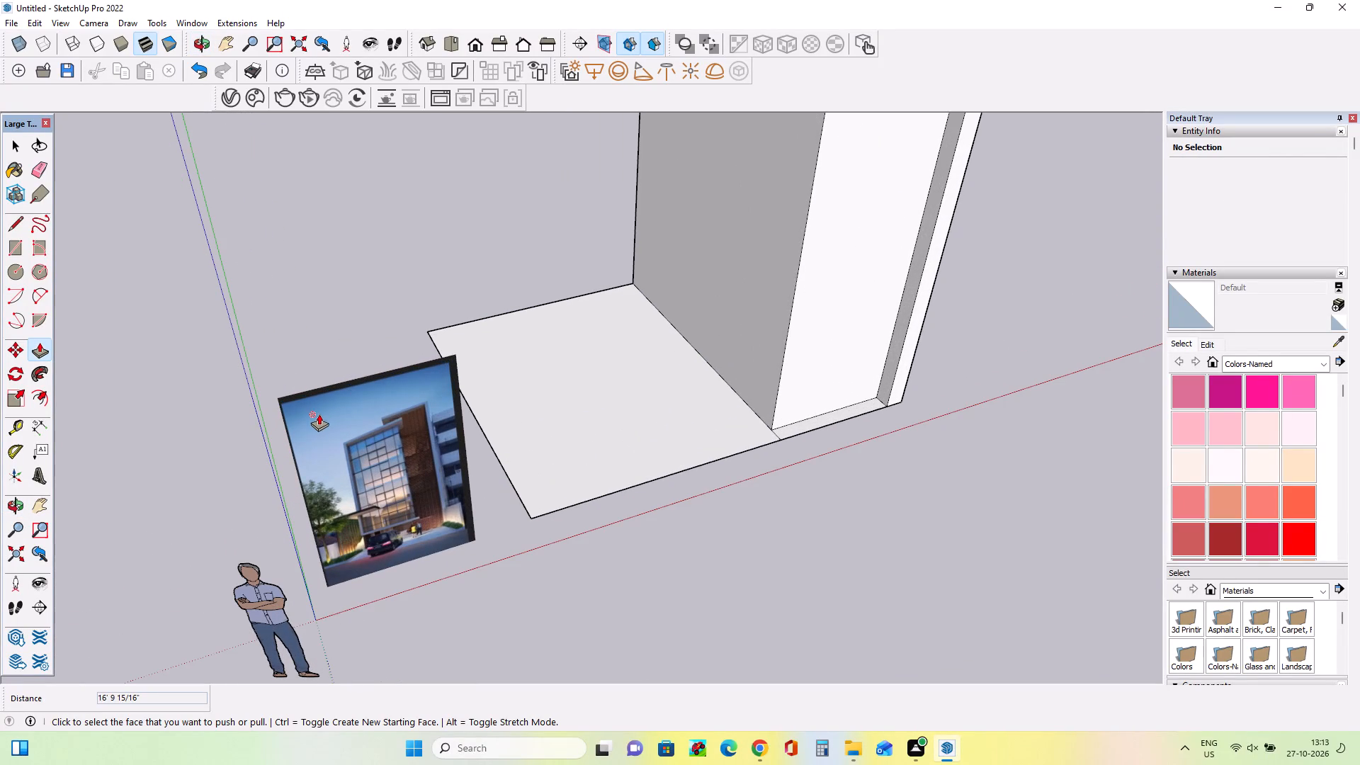
scroll(319, 414, "down", 3)
middle_click_drag(455, 416, 456, 433)
scroll(456, 433, "down", 3)
middle_click_drag(561, 393, 557, 373)
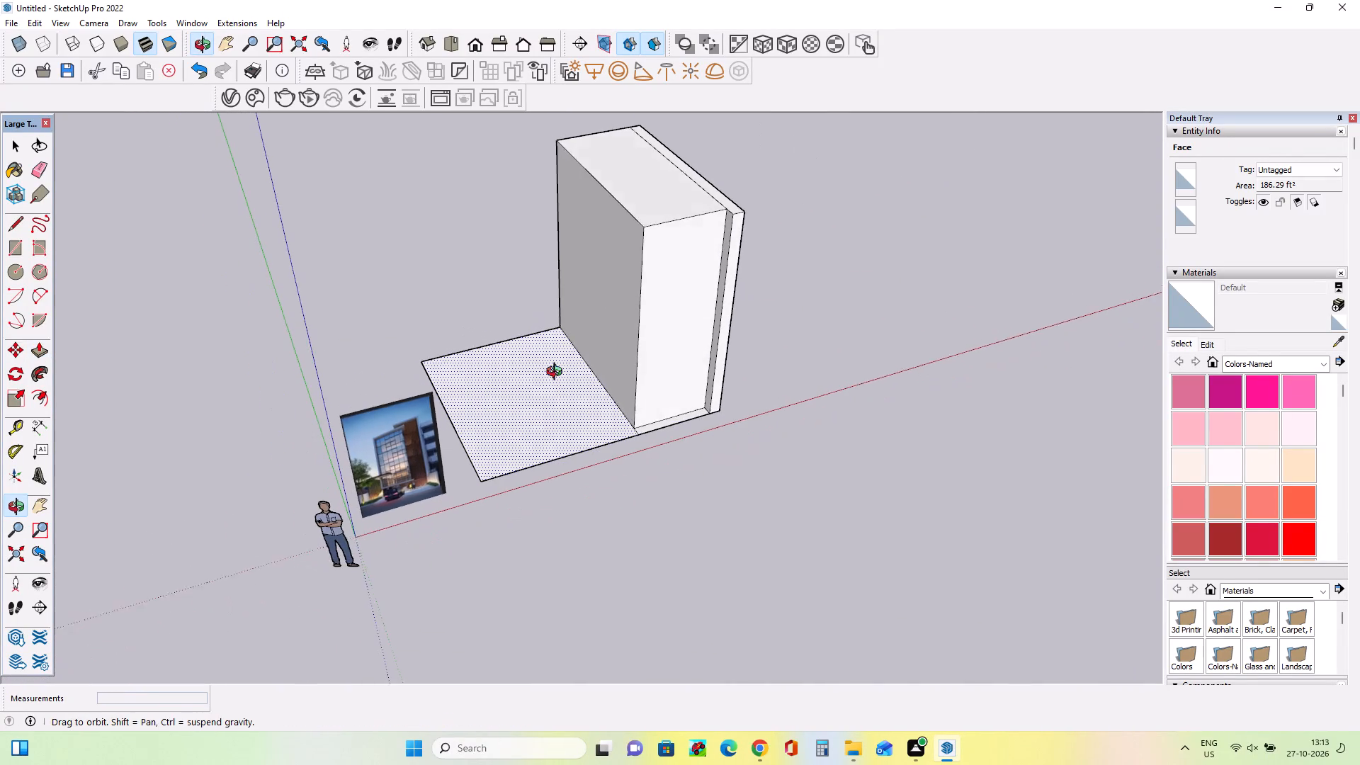
middle_click_drag(557, 373, 560, 343)
scroll(560, 343, "down", 1)
scroll(503, 365, "up", 3)
scroll(352, 429, "up", 14)
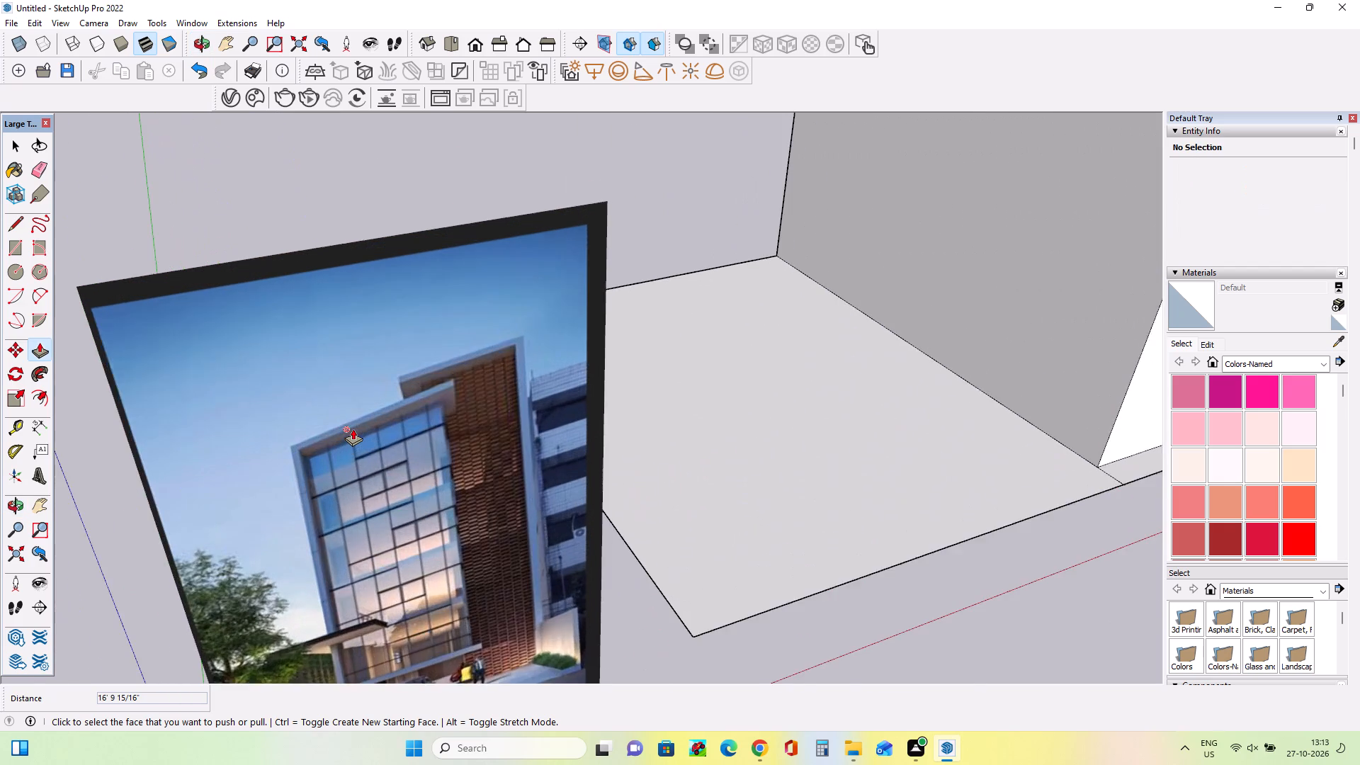
scroll(353, 429, "up", 2)
middle_click_drag(572, 440, 419, 384)
scroll(407, 511, "up", 5)
middle_click_drag(404, 520, 348, 511)
scroll(358, 491, "down", 5)
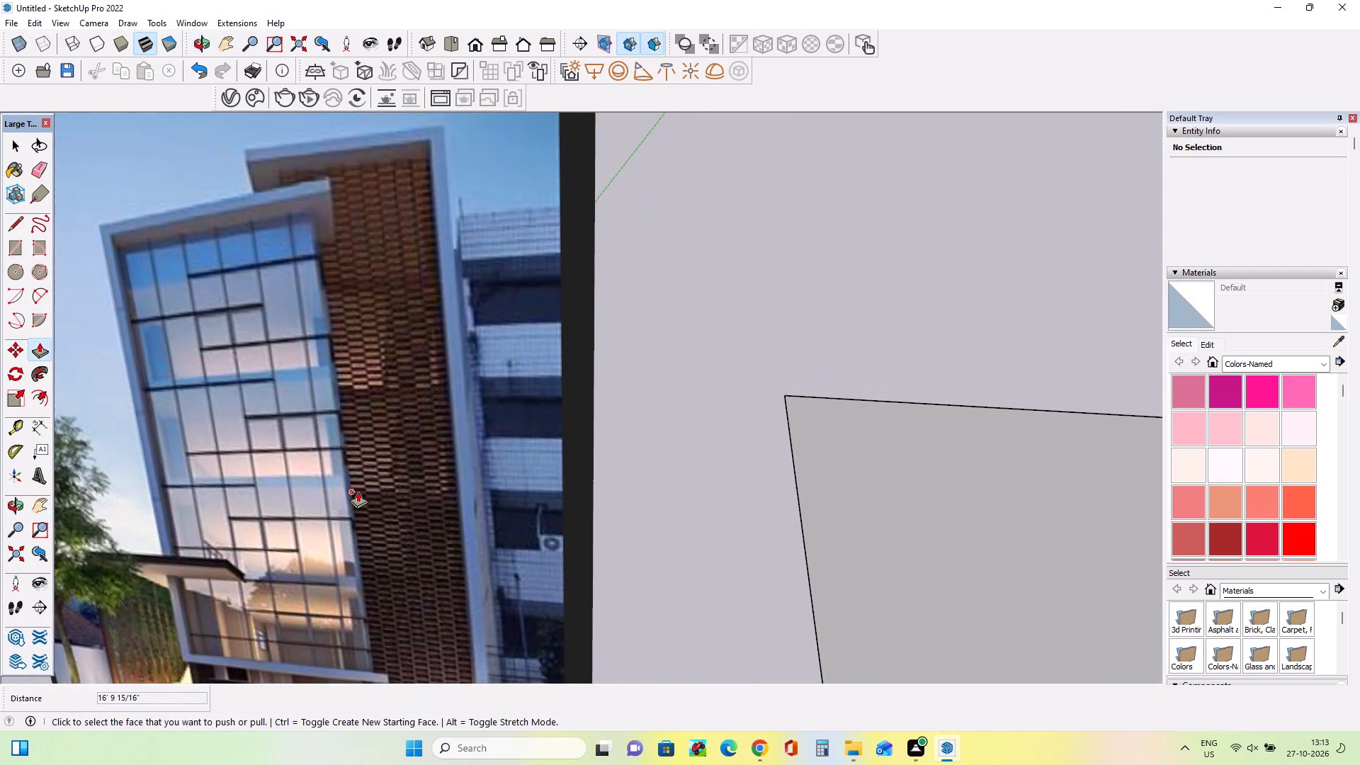
scroll(358, 491, "down", 10)
middle_click_drag(412, 484, 424, 497)
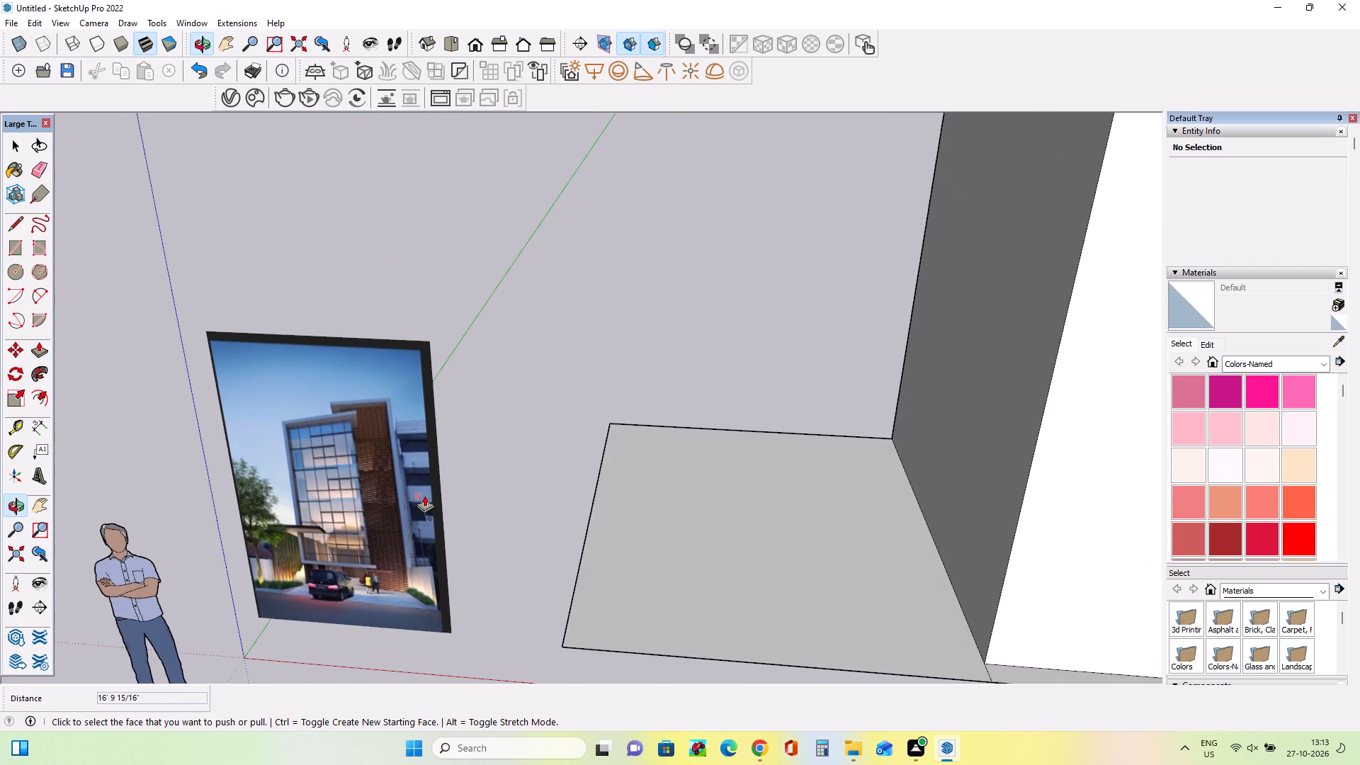
scroll(382, 487, "up", 4)
middle_click_drag(382, 485, 449, 391)
scroll(377, 388, "down", 8)
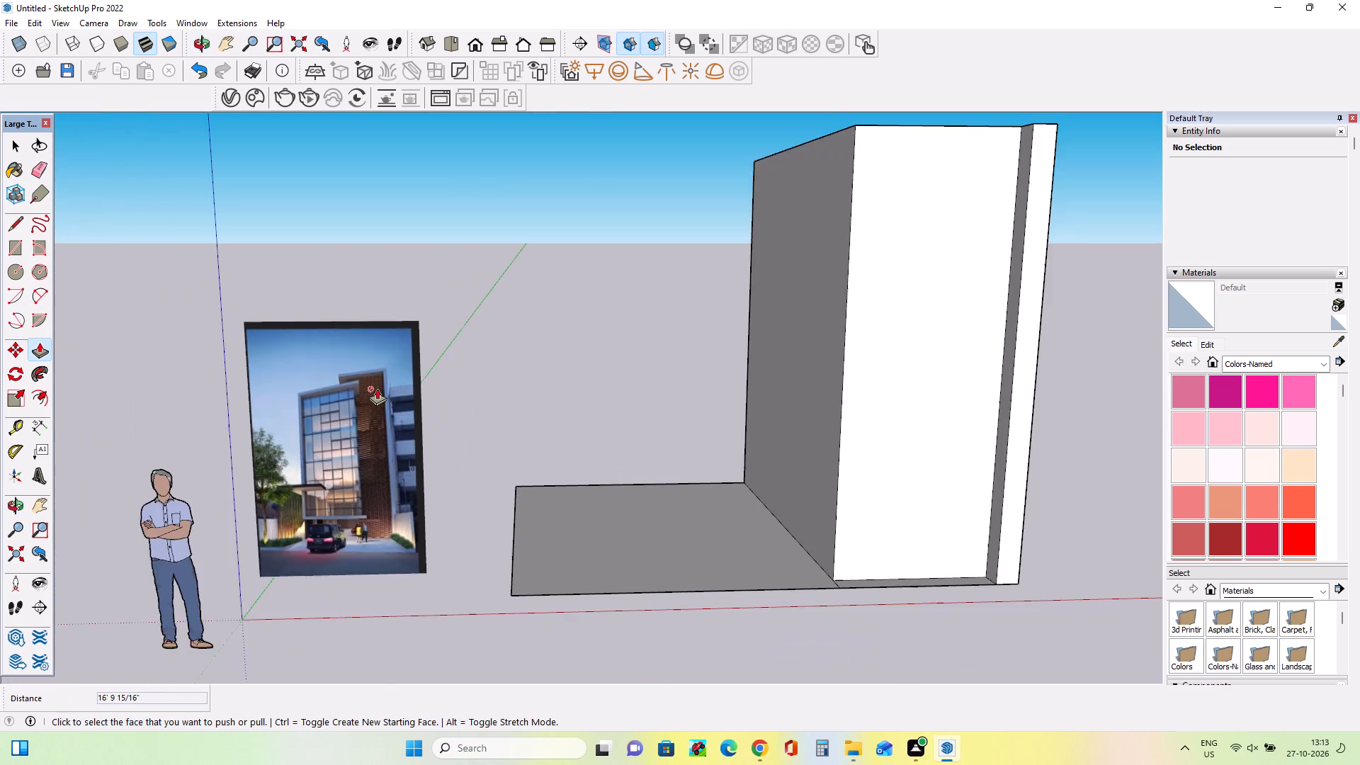
scroll(377, 388, "down", 5)
middle_click_drag(753, 467, 769, 551)
scroll(532, 484, "up", 2)
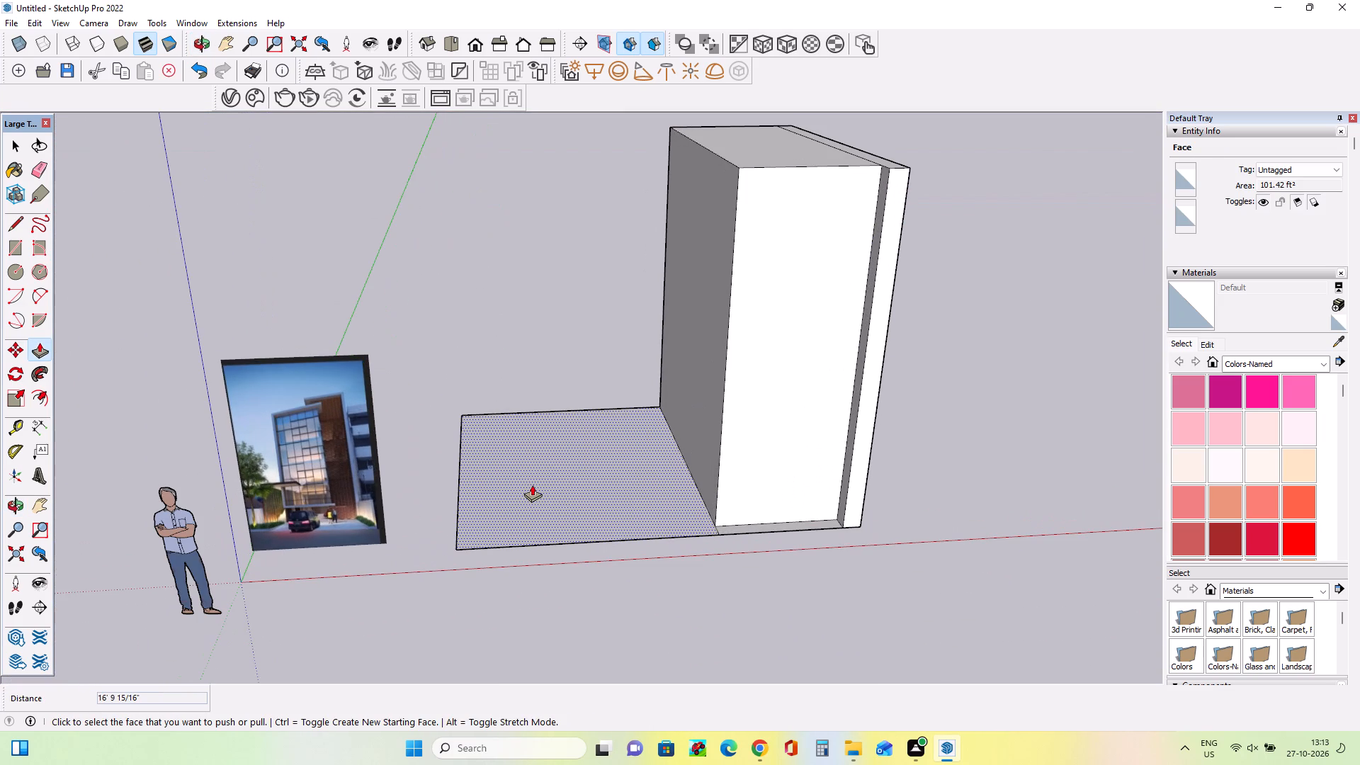
Push the tall block's front face back 7 7/8" behind the side wall's front edge.
middle_click_drag(535, 484, 539, 491)
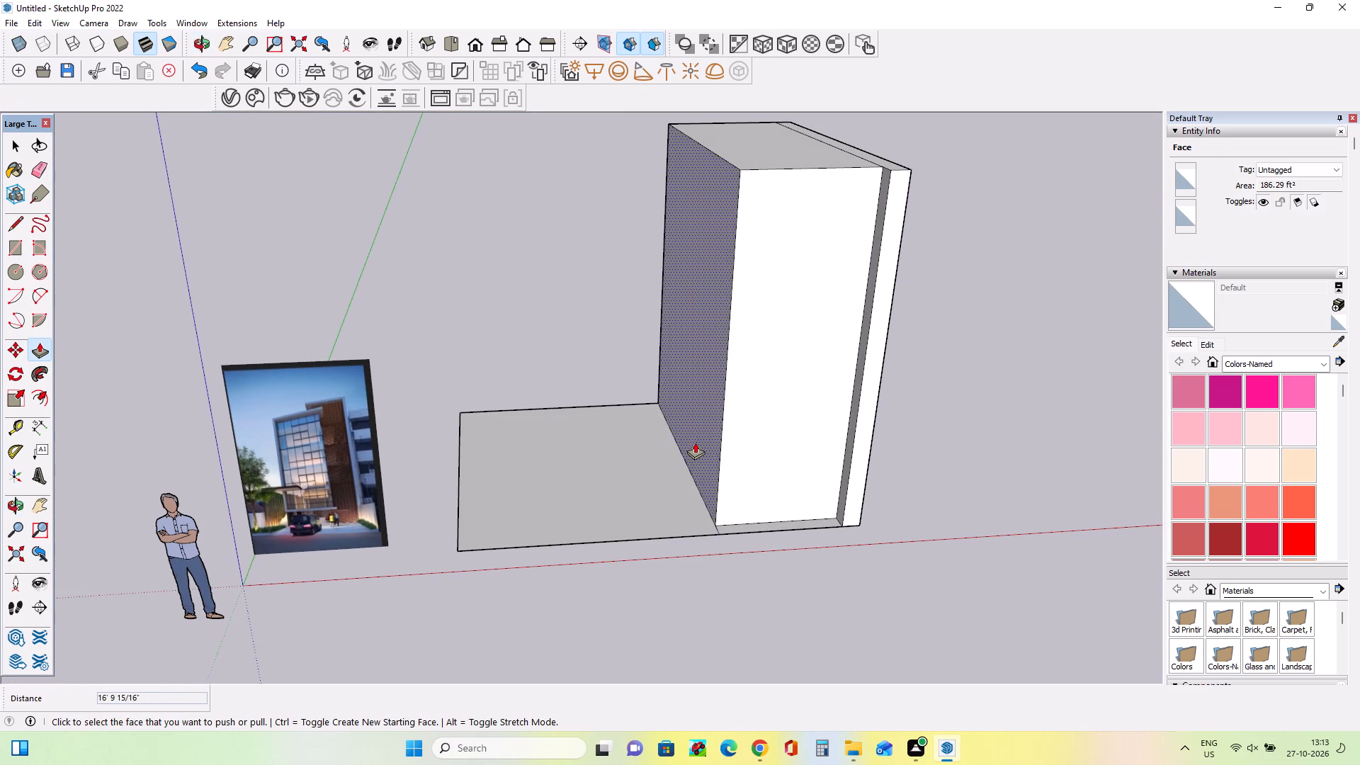
left_click_drag(773, 463, 771, 455)
Draw a rectangle on the remaining base, from slightly in front of the block's front corner to the base's far rear corner.
middle_click_drag(736, 482, 739, 503)
middle_click_drag(613, 517, 620, 540)
middle_click_drag(470, 528, 476, 539)
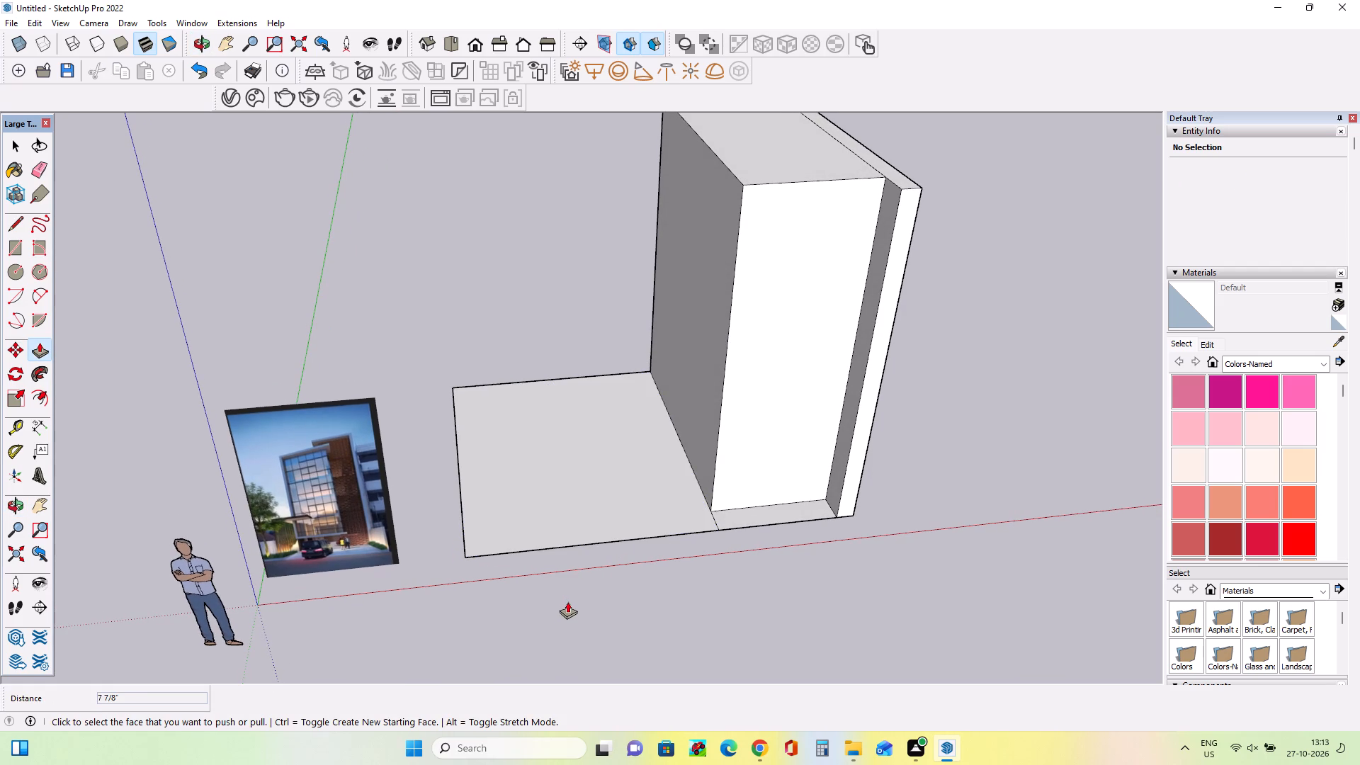
middle_click_drag(579, 423, 584, 449)
middle_click(536, 452)
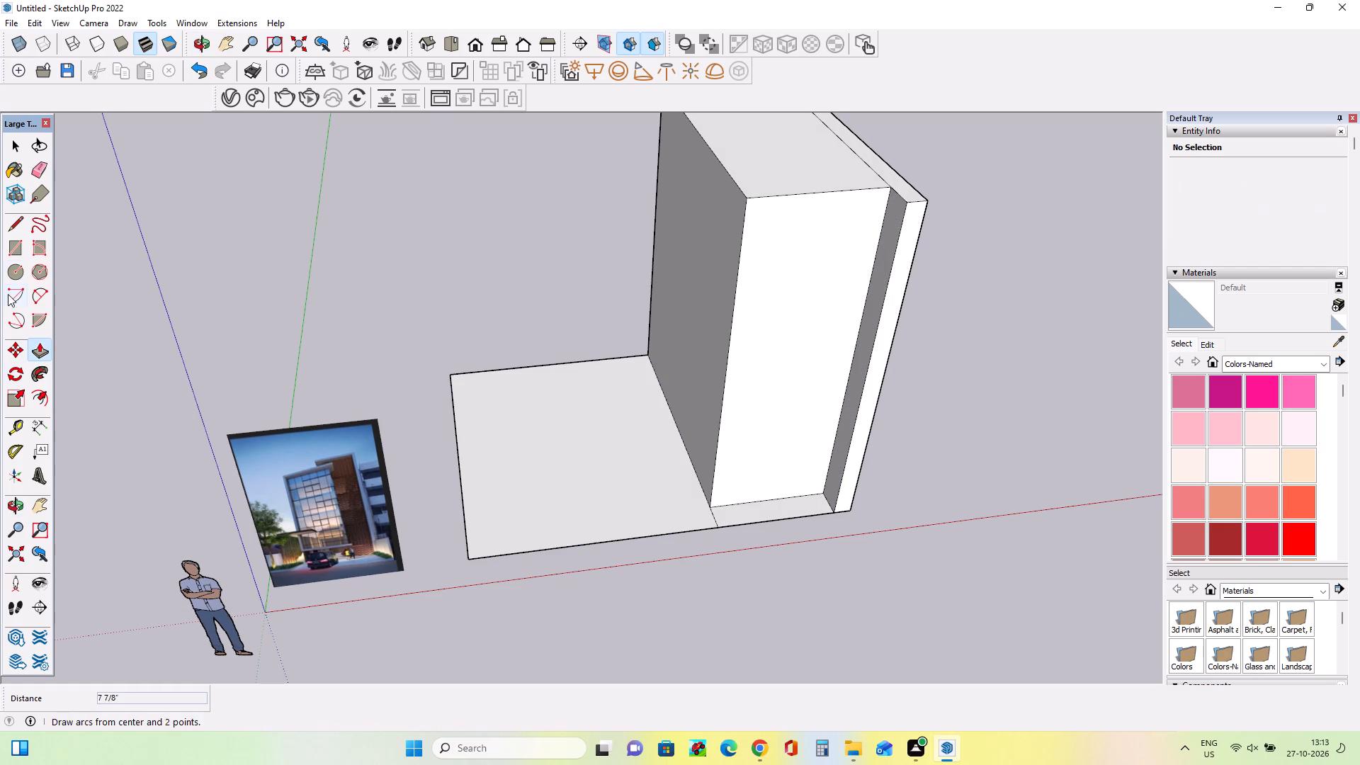
left_click(12, 246)
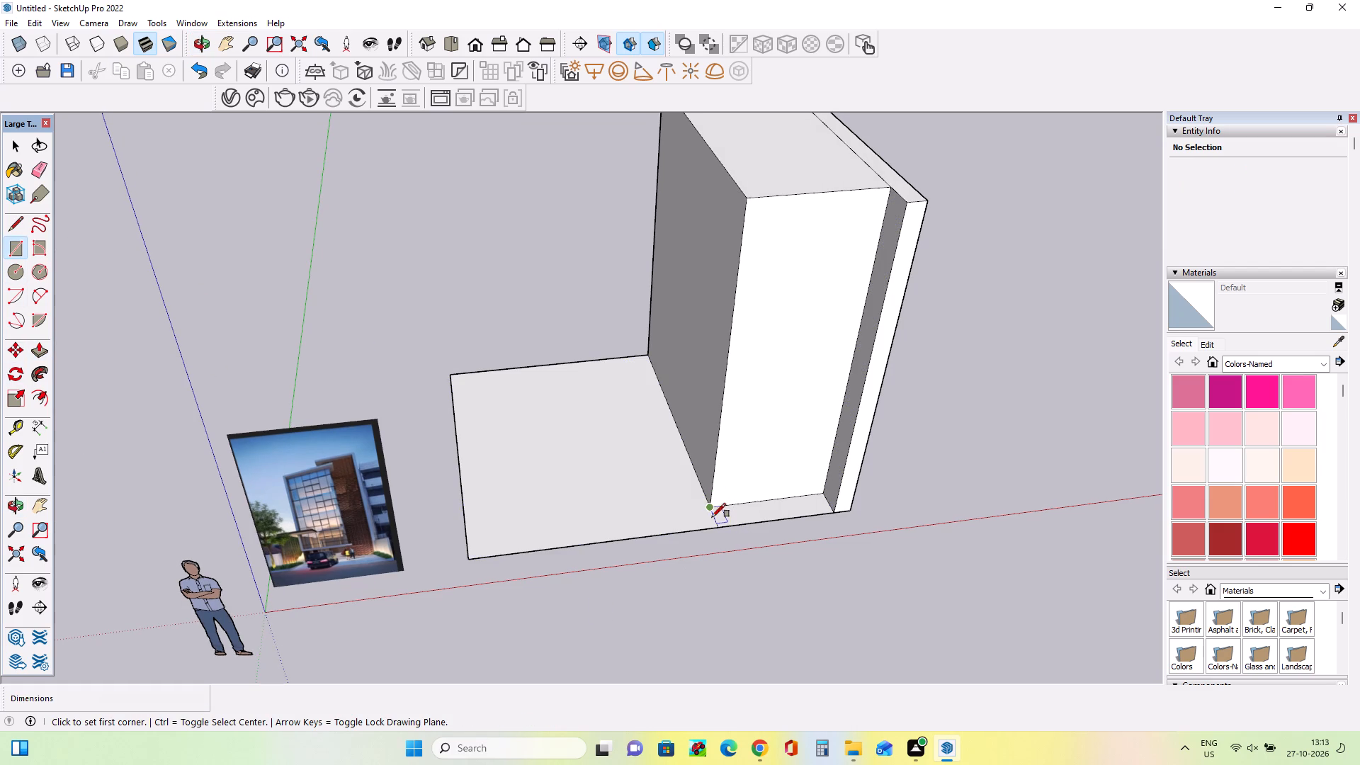
scroll(712, 515, "up", 3)
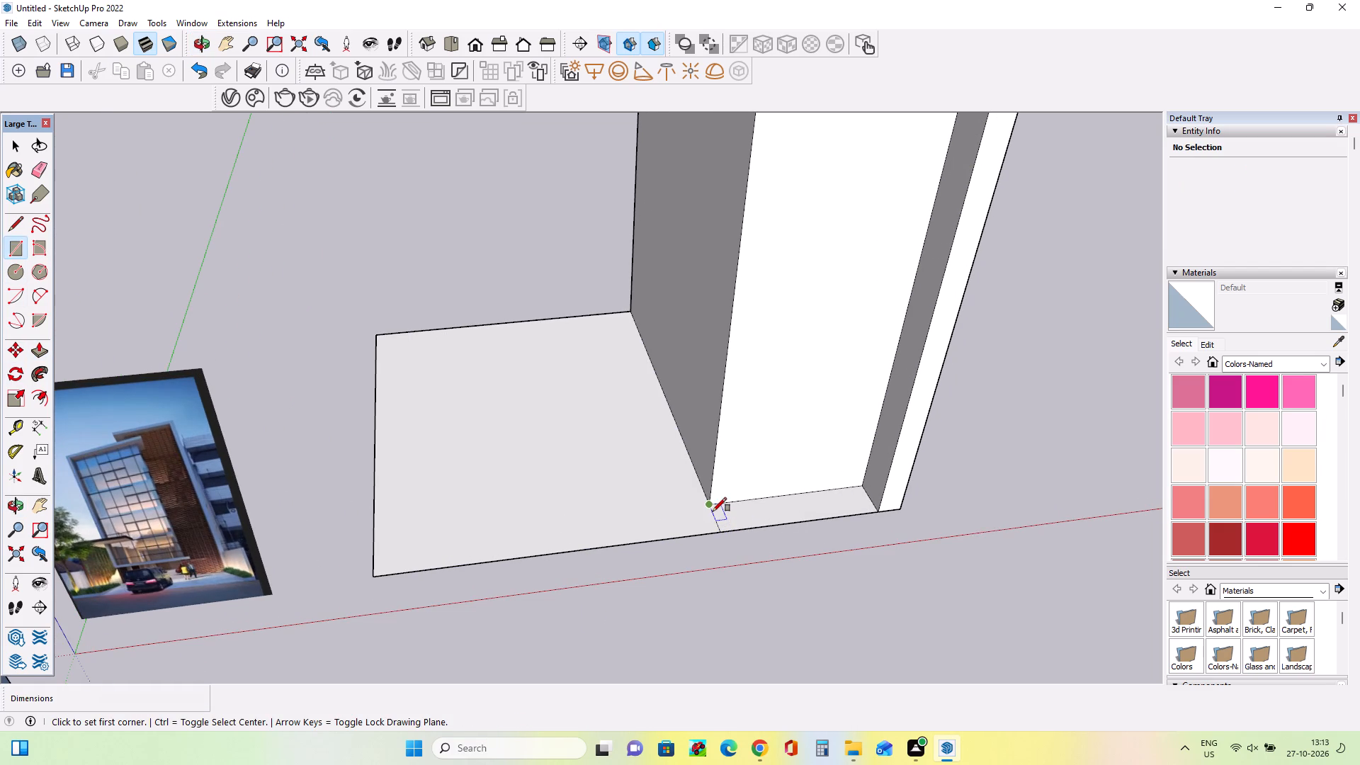
scroll(713, 514, "up", 2)
left_click(713, 514)
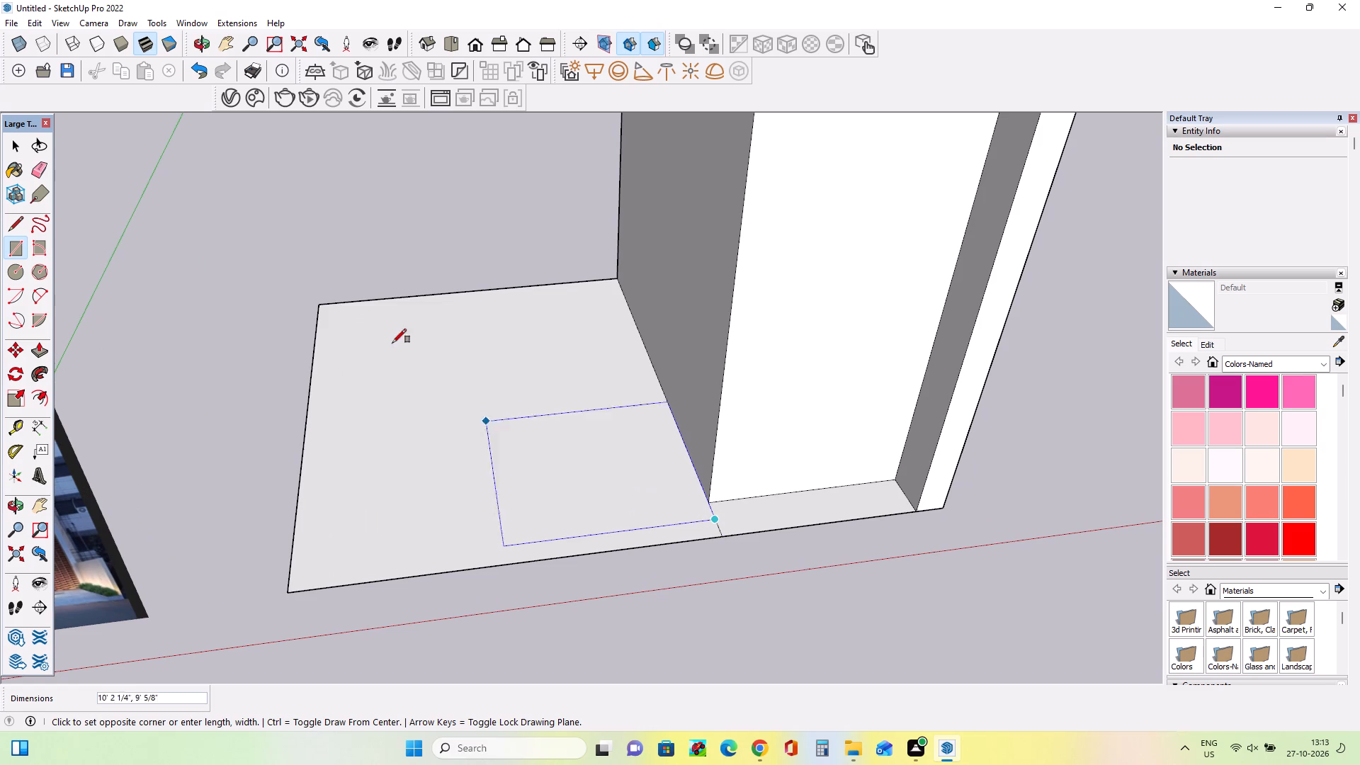
left_click(322, 307)
Extrude the new base rectangle upward 16' 9 15/16", level with the top of the adjoining block.
scroll(432, 467, "down", 7)
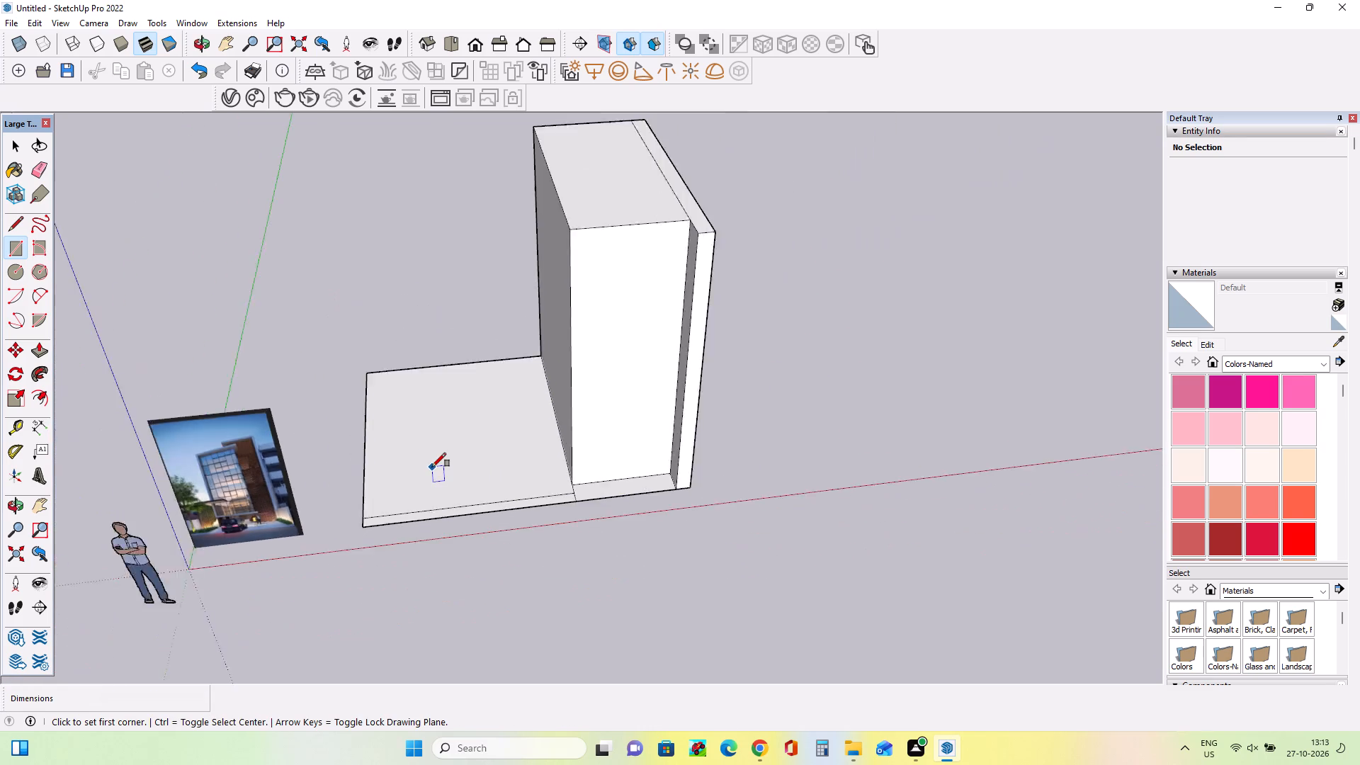
scroll(432, 467, "down", 5)
middle_click_drag(476, 426, 507, 376)
scroll(388, 461, "up", 2)
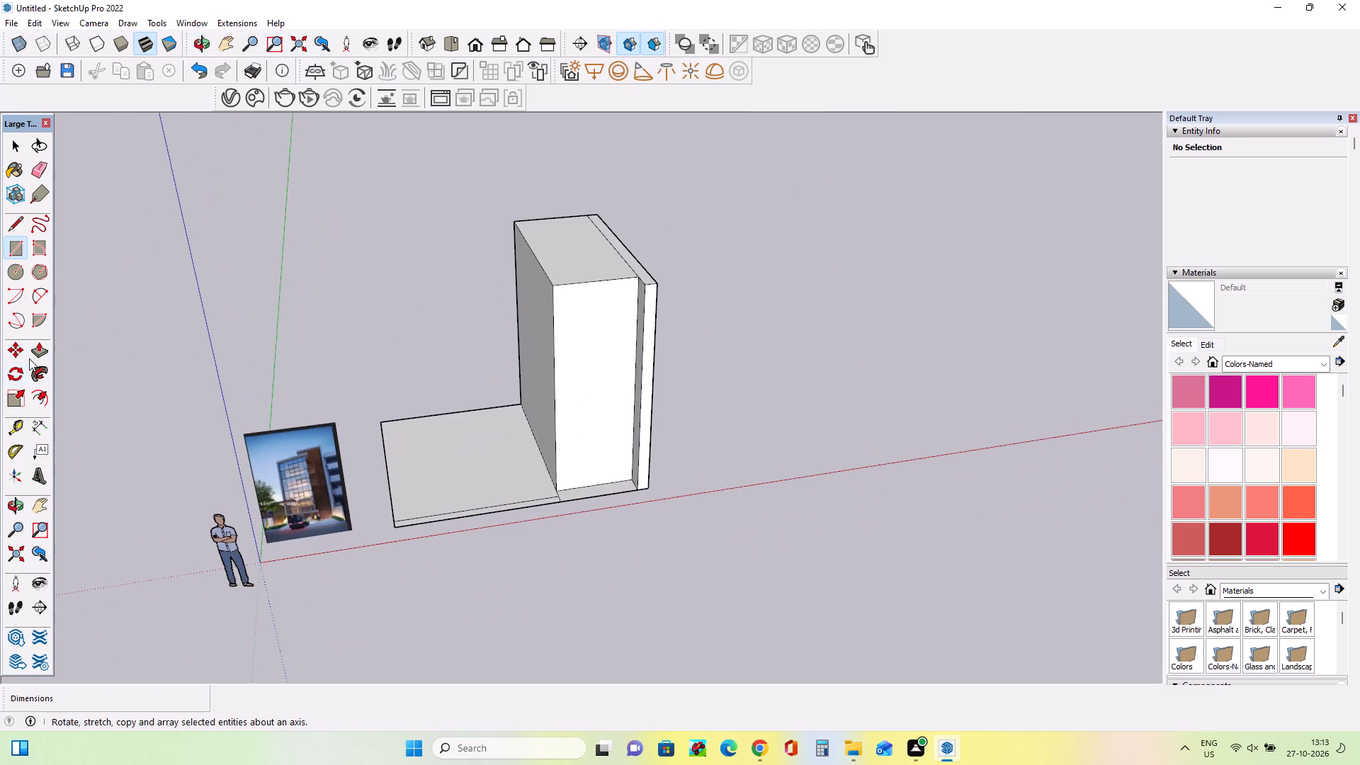
left_click(44, 350)
left_click_drag(507, 480, 594, 273)
Examine the glass facade and entrance in the reference image and compare them with the massing of the two blocks and side wall.
middle_click_drag(614, 405, 456, 421)
scroll(460, 426, "up", 3)
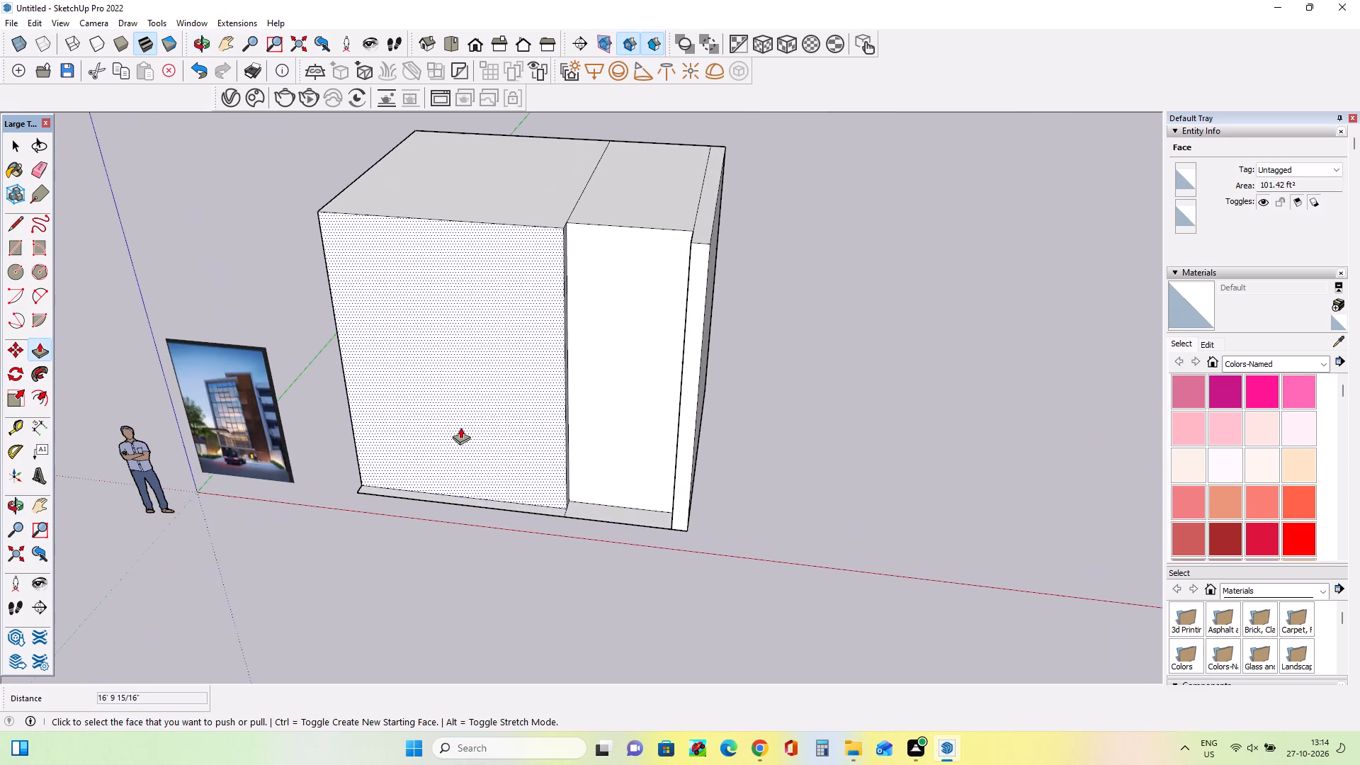
middle_click_drag(440, 453, 518, 399)
scroll(210, 416, "up", 11)
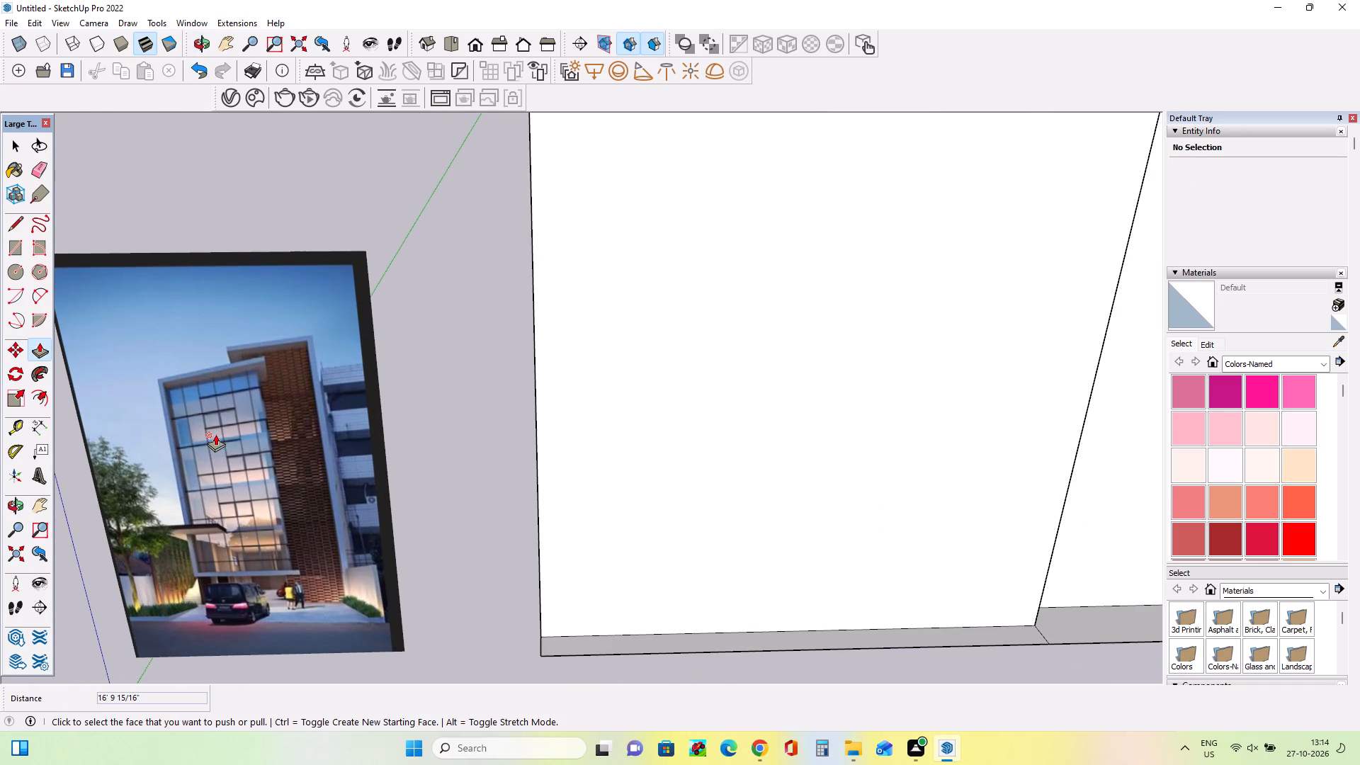
scroll(259, 455, "down", 7)
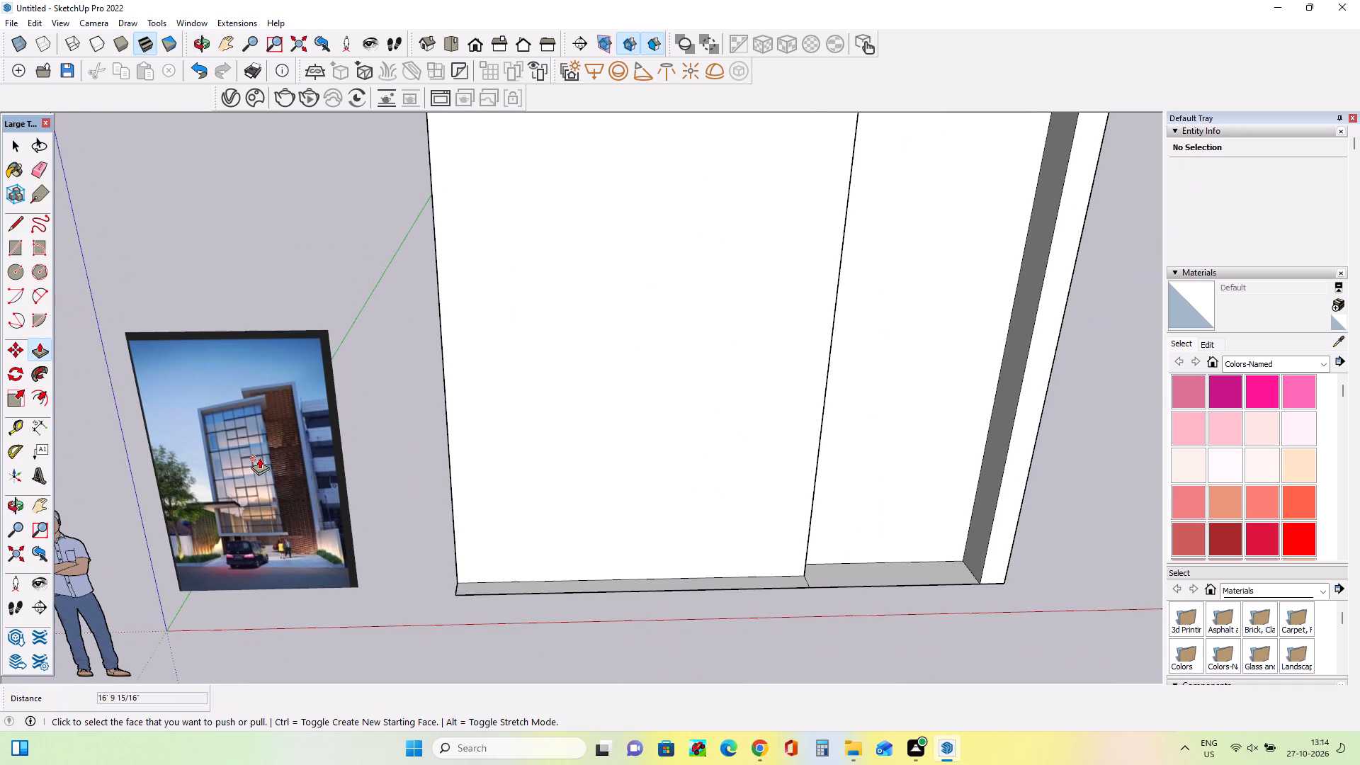
scroll(259, 458, "down", 5)
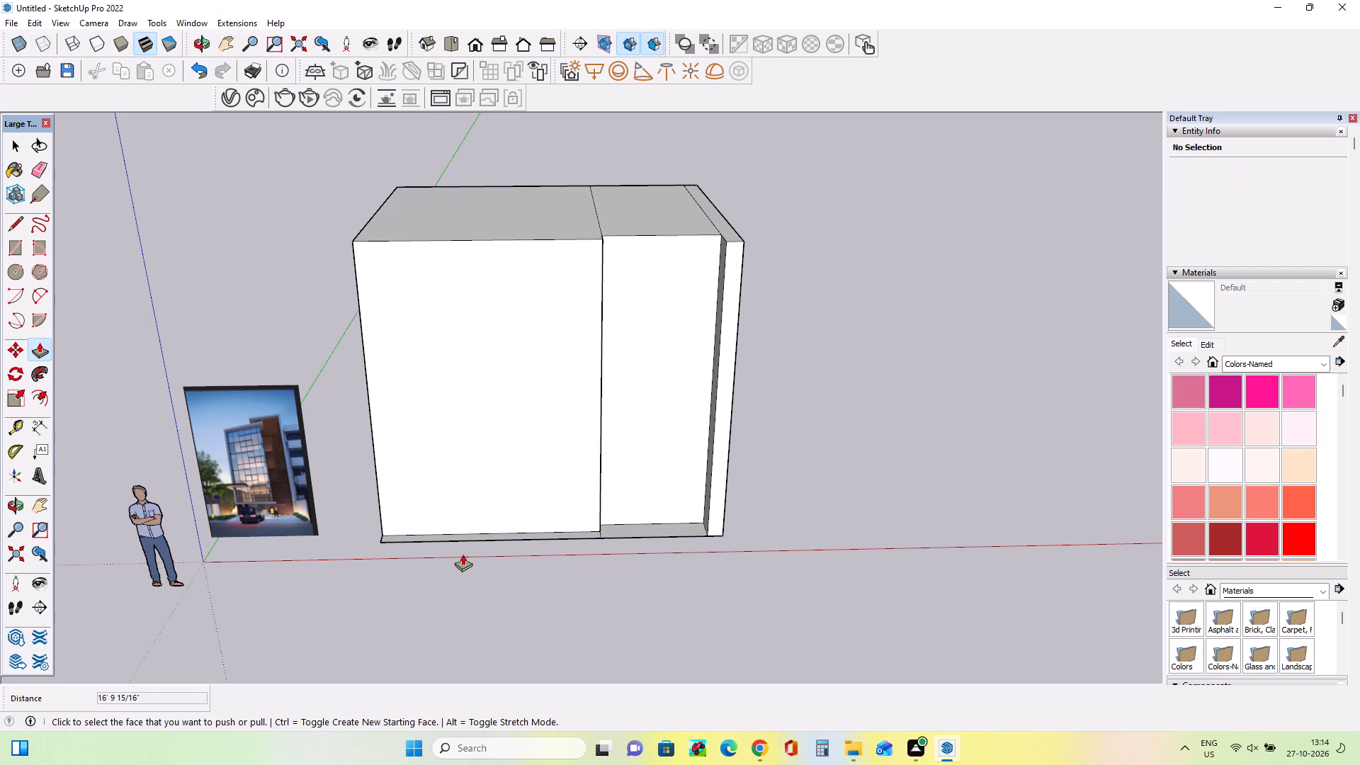
middle_click_drag(463, 554, 469, 595)
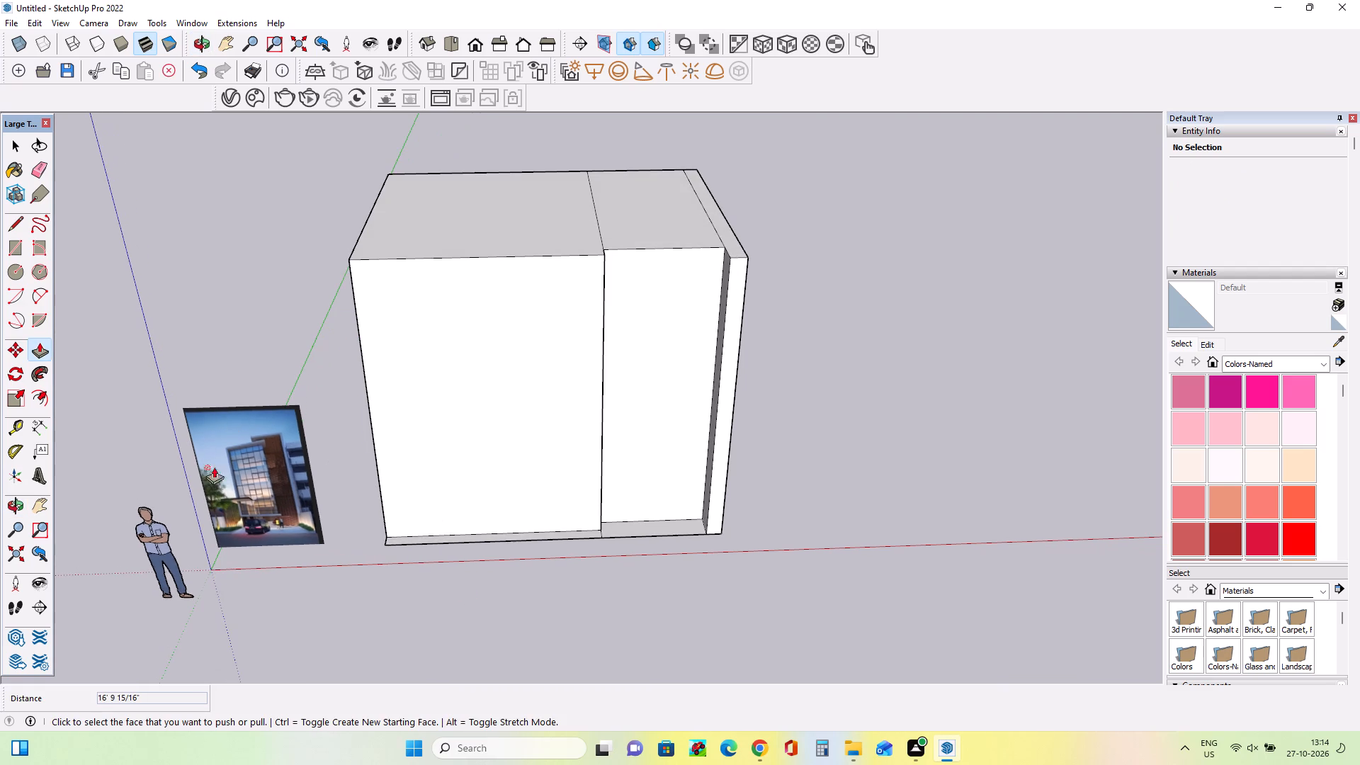
scroll(212, 500, "up", 3)
middle_click_drag(308, 494, 391, 473)
scroll(261, 448, "up", 3)
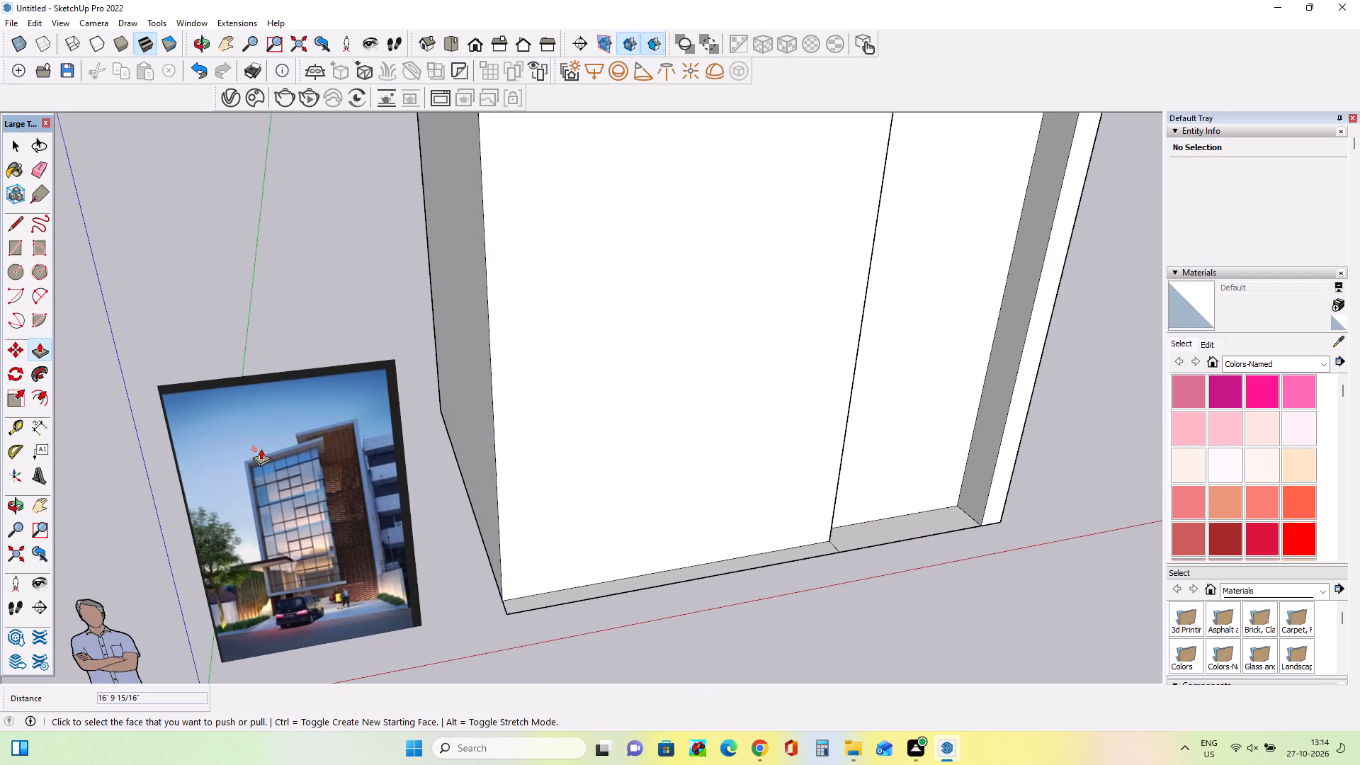
scroll(264, 464, "down", 6)
middle_click_drag(443, 509, 454, 540)
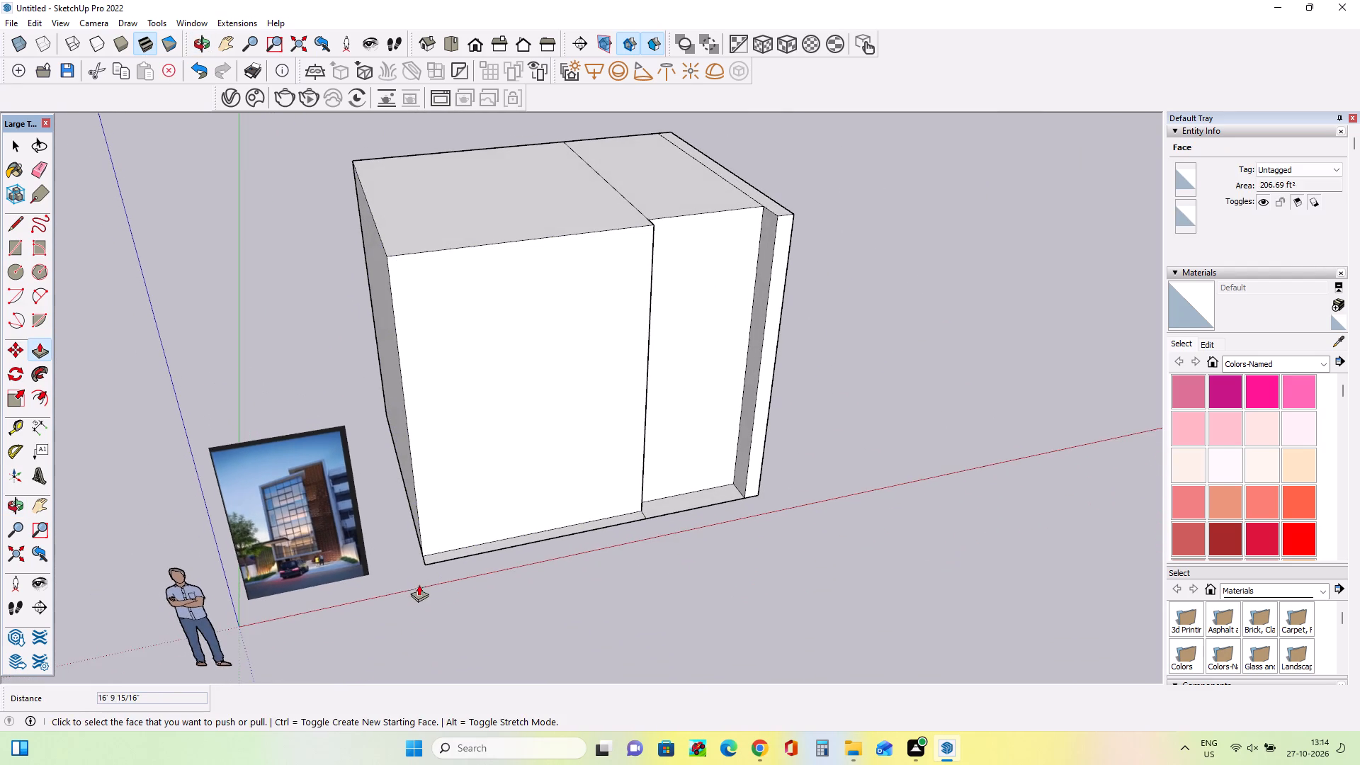
Draw a ground rectangle about 19' 2" by 6' 8" in front of the building, spanning the full front edge of the base.
middle_click_drag(414, 562, 394, 516)
left_click(18, 246)
scroll(469, 509, "down", 3)
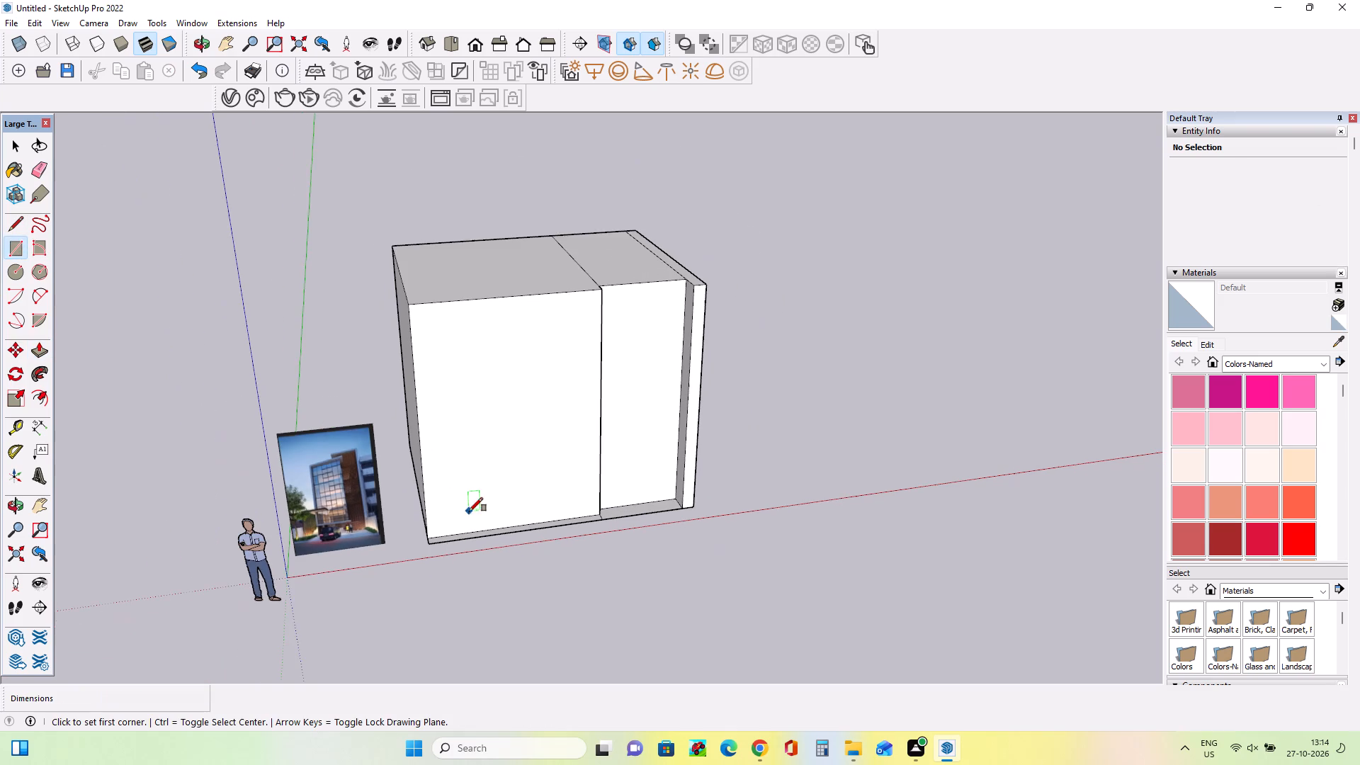
middle_click_drag(436, 573, 456, 620)
scroll(446, 569, "up", 4)
left_click(434, 544)
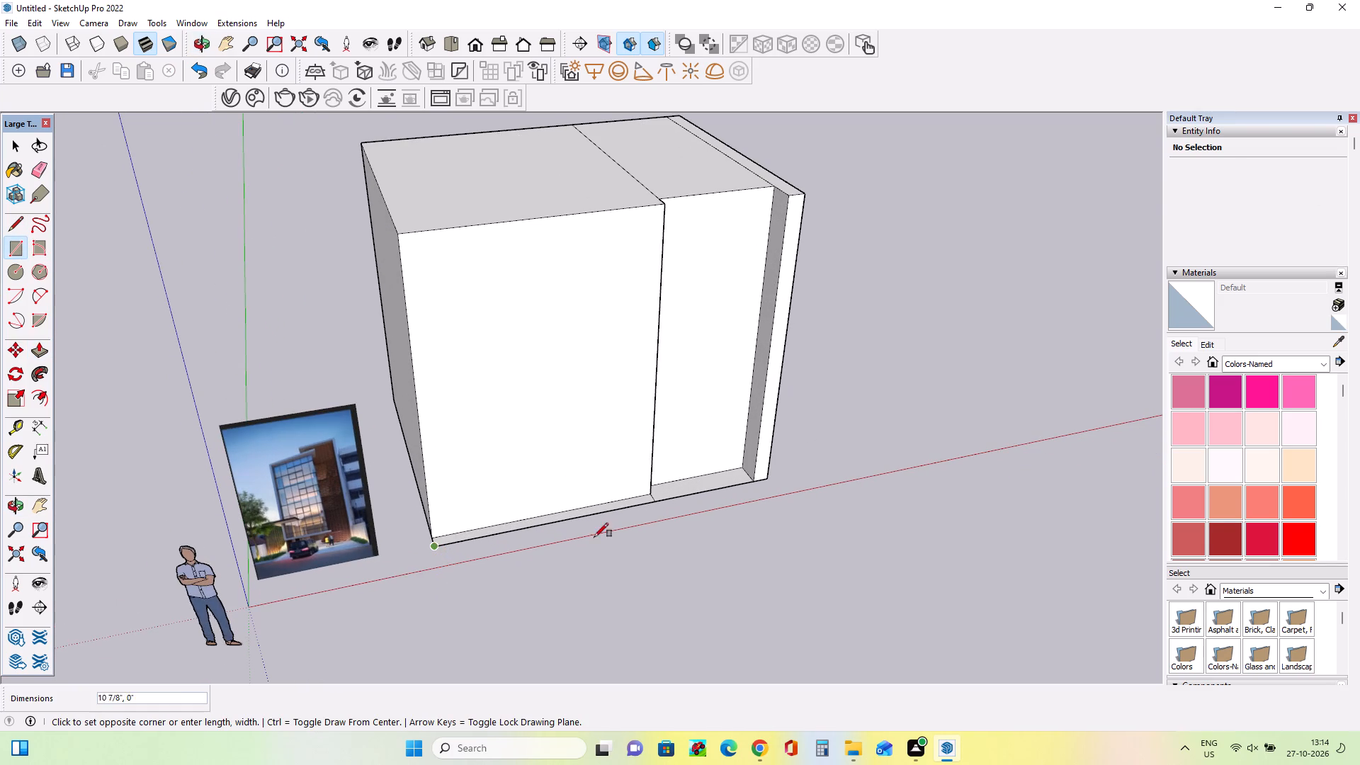
left_click(769, 479)
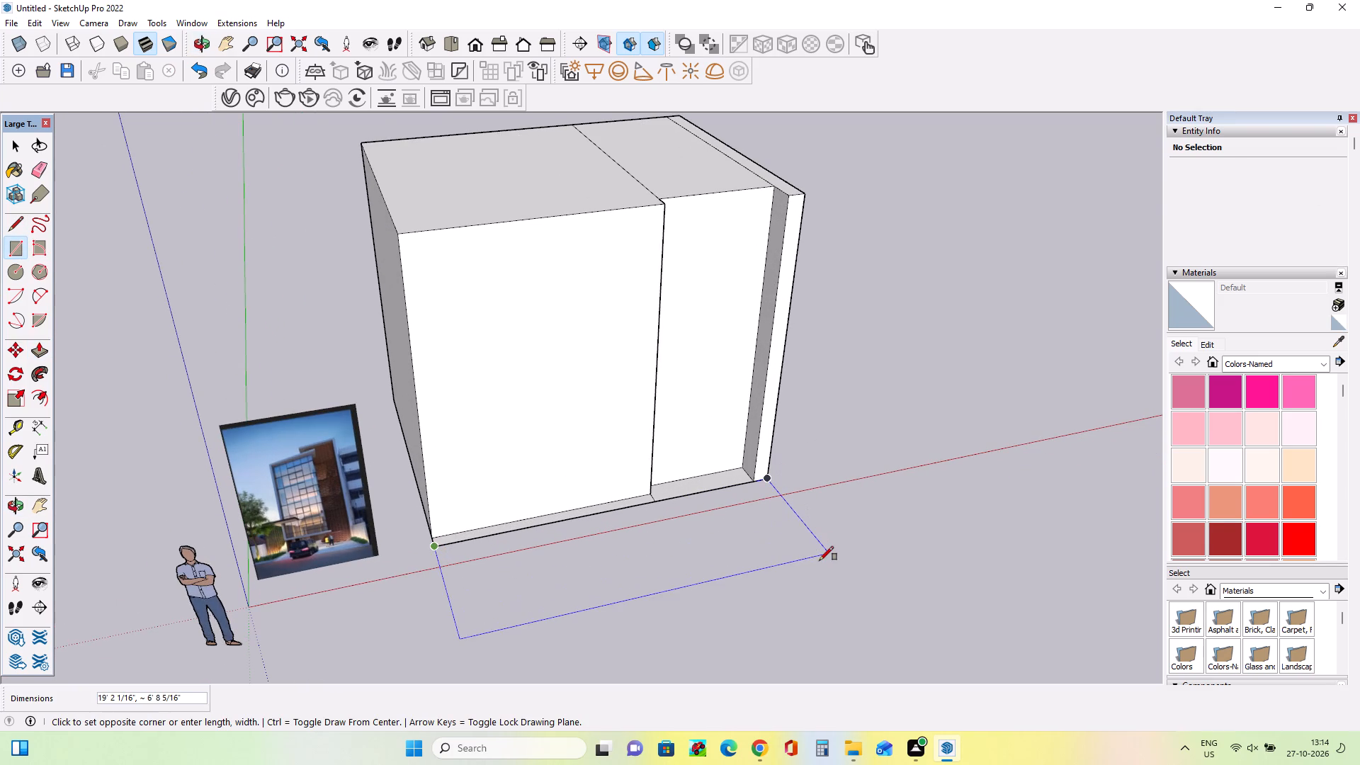
left_click(820, 560)
Erase the leftover base edges between the blocks and the new forecourt so the ground becomes one face.
middle_click_drag(590, 593, 591, 618)
scroll(492, 540, "up", 3)
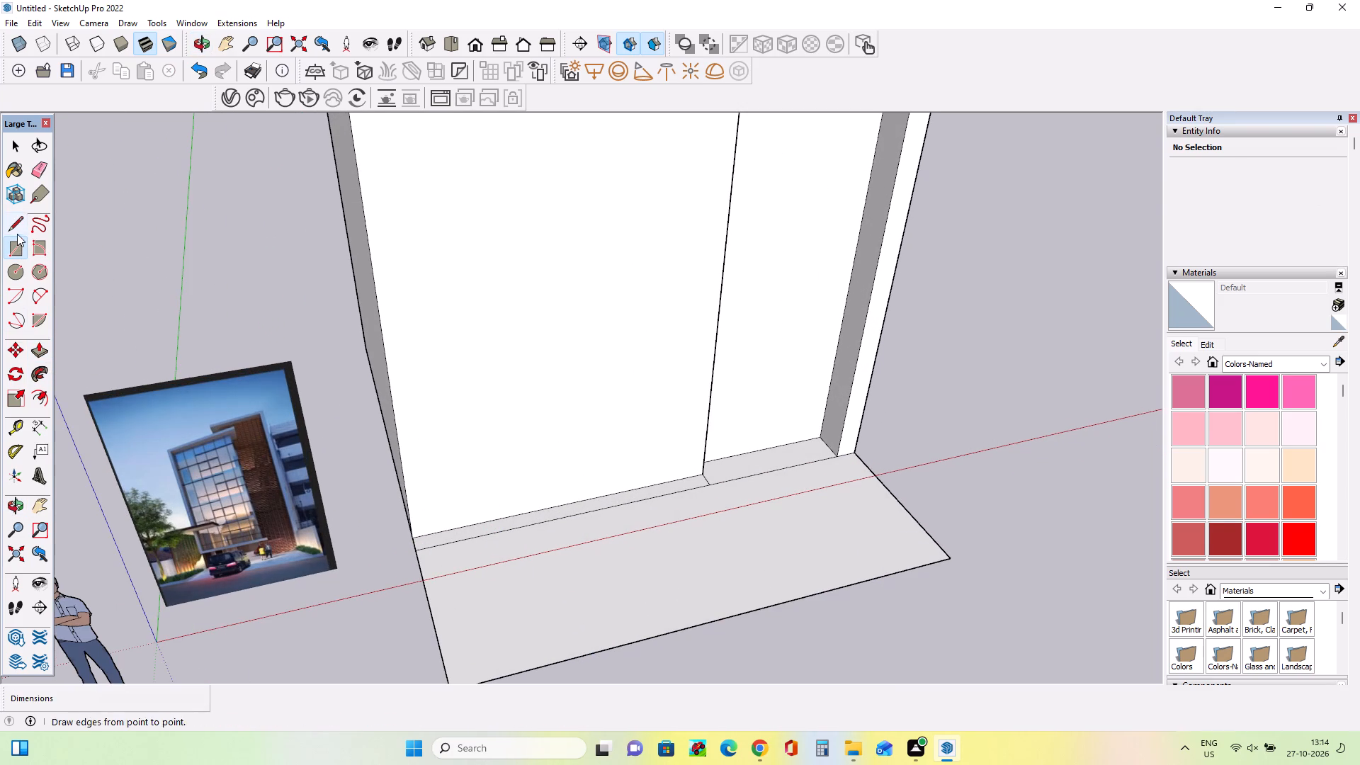
left_click(35, 169)
left_click_drag(703, 487, 710, 482)
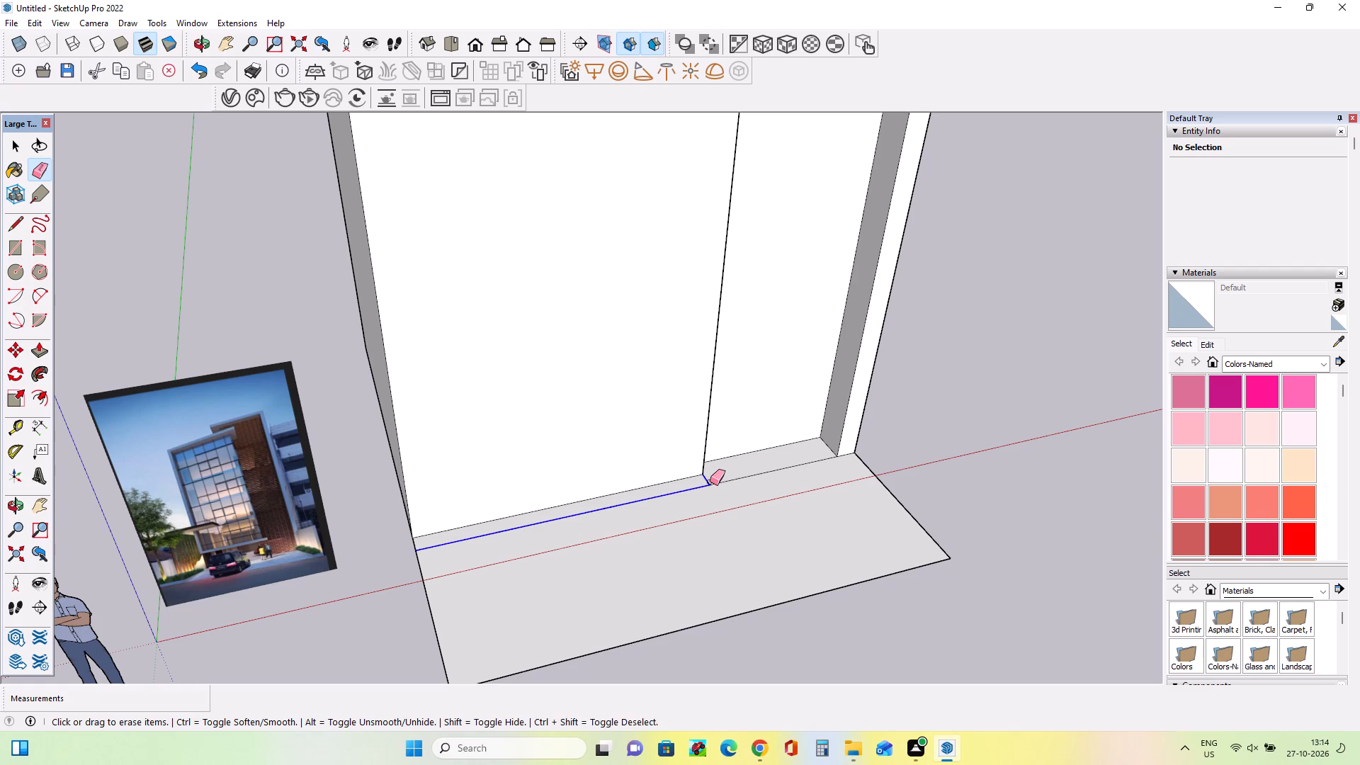
left_click_drag(710, 482, 714, 475)
middle_click_drag(708, 498, 682, 528)
scroll(569, 544, "down", 3)
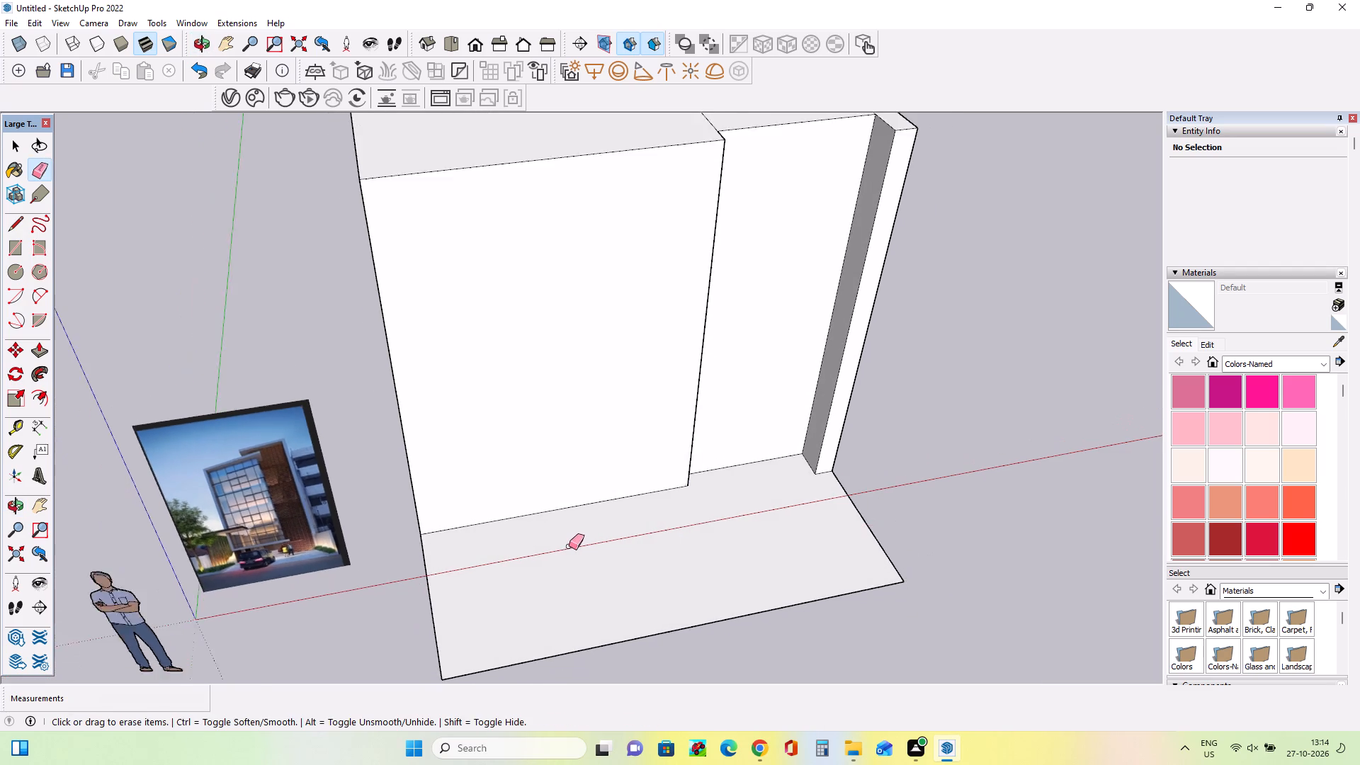
Examine the roof heights of the glass and brick volumes in the reference image against the modelled blocks.
middle_click_drag(562, 552, 579, 486)
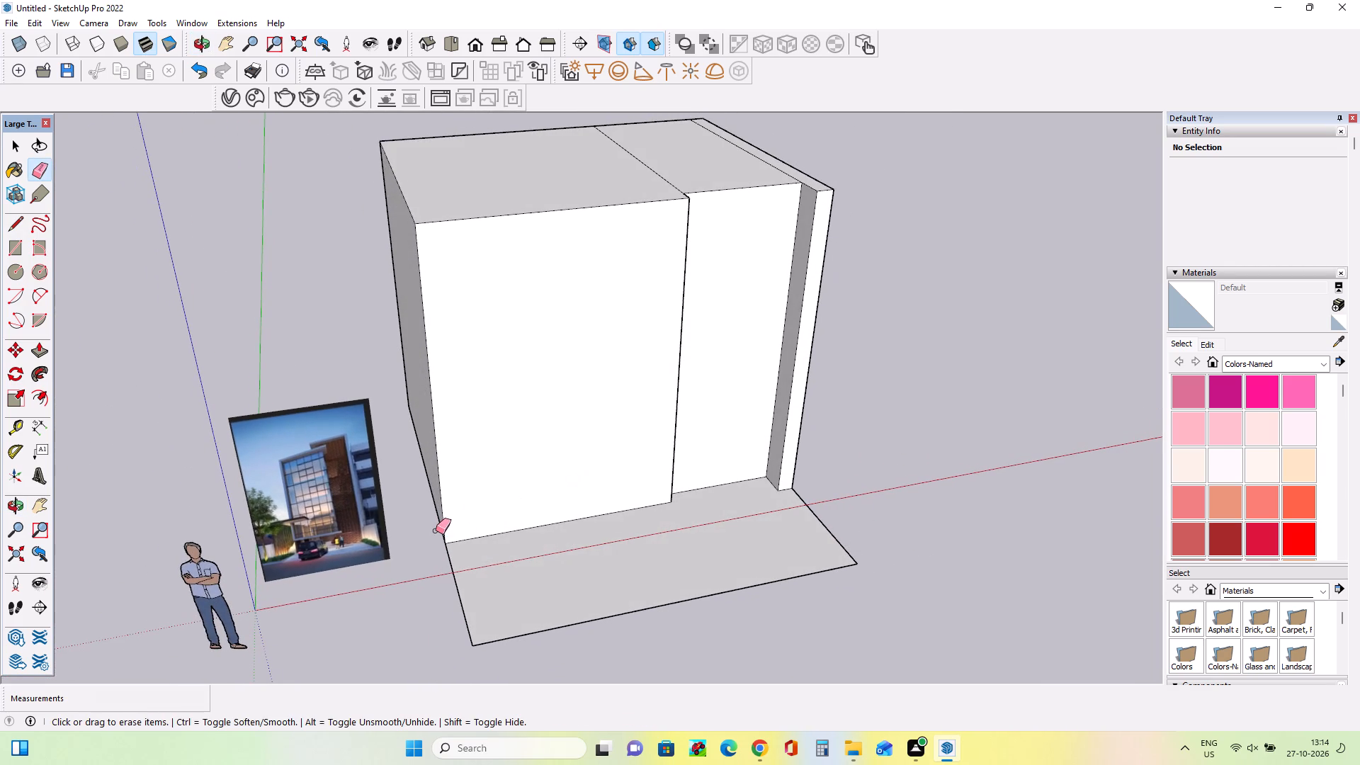
middle_click_drag(482, 509, 494, 525)
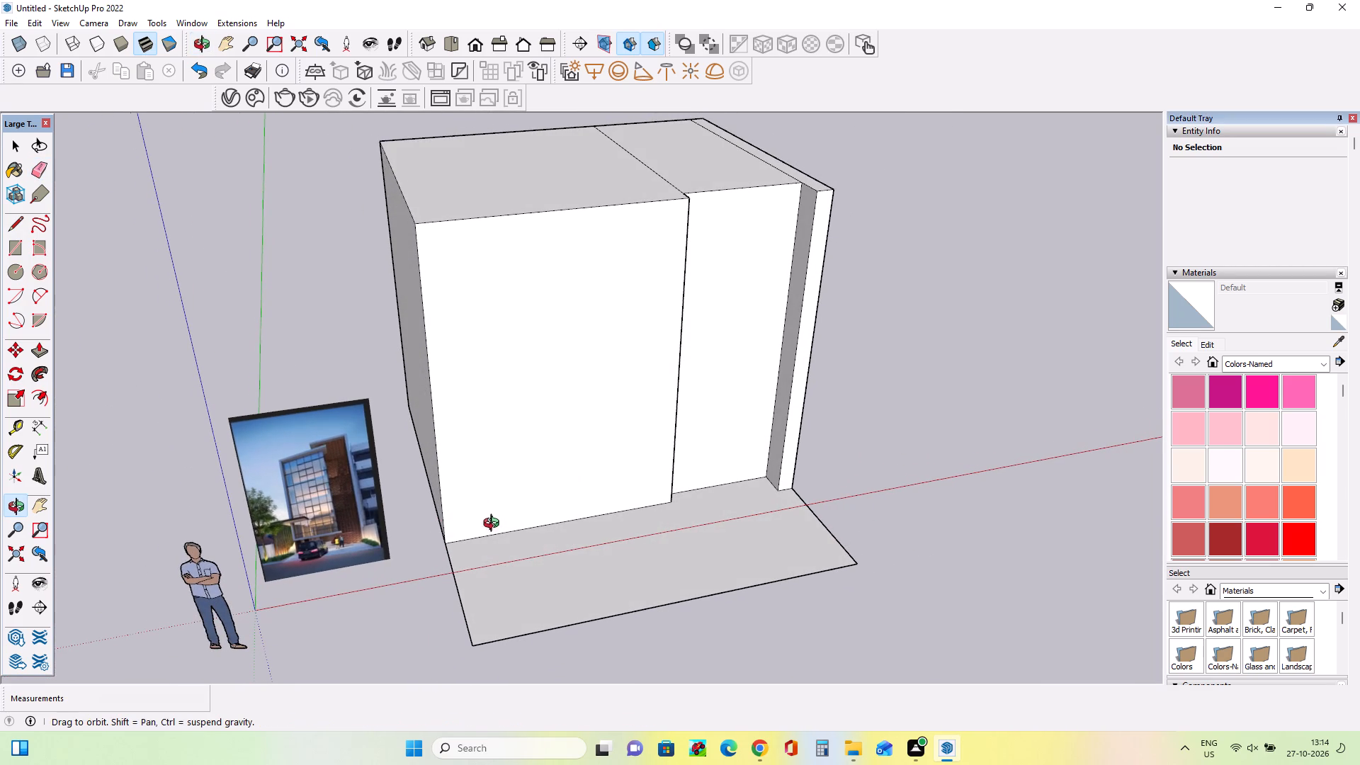
middle_click_drag(494, 525, 502, 515)
middle_click_drag(616, 492, 620, 501)
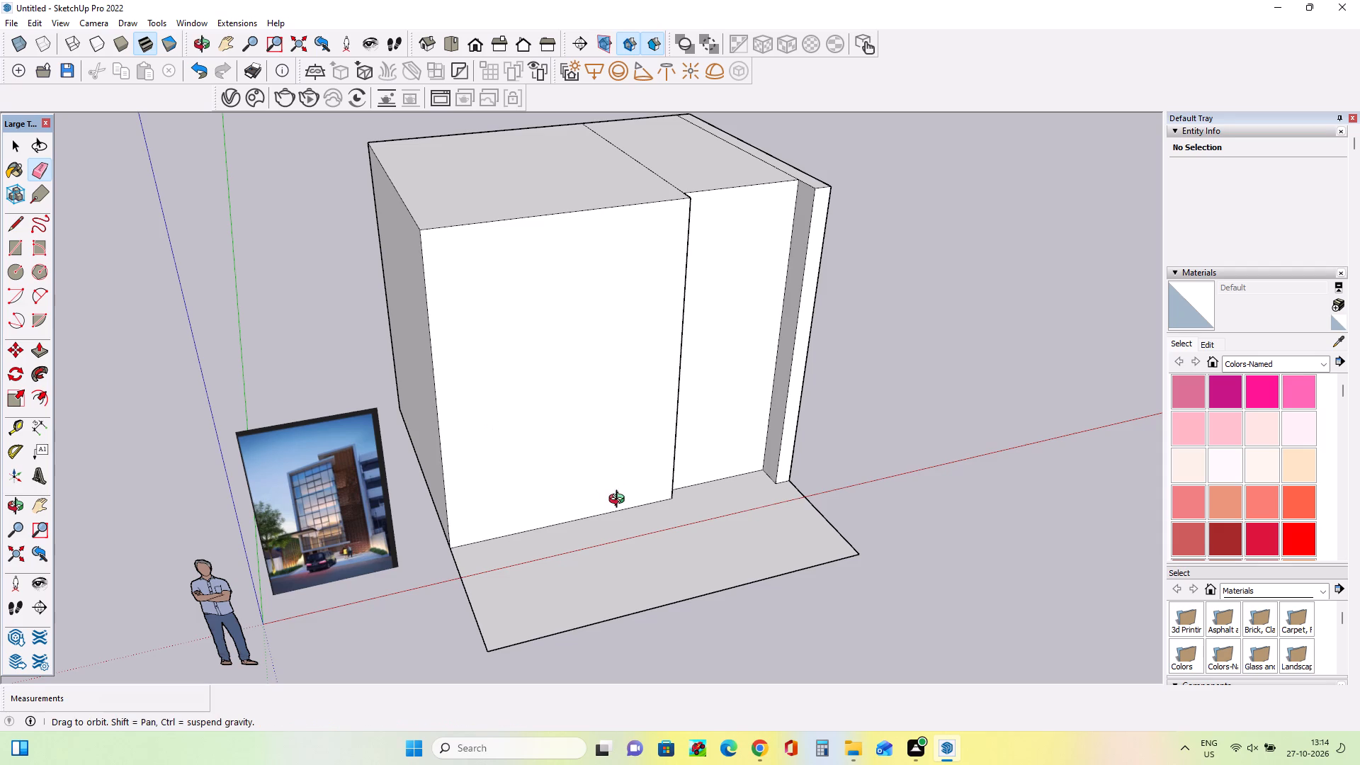
middle_click_drag(620, 501, 622, 518)
middle_click_drag(724, 373, 648, 361)
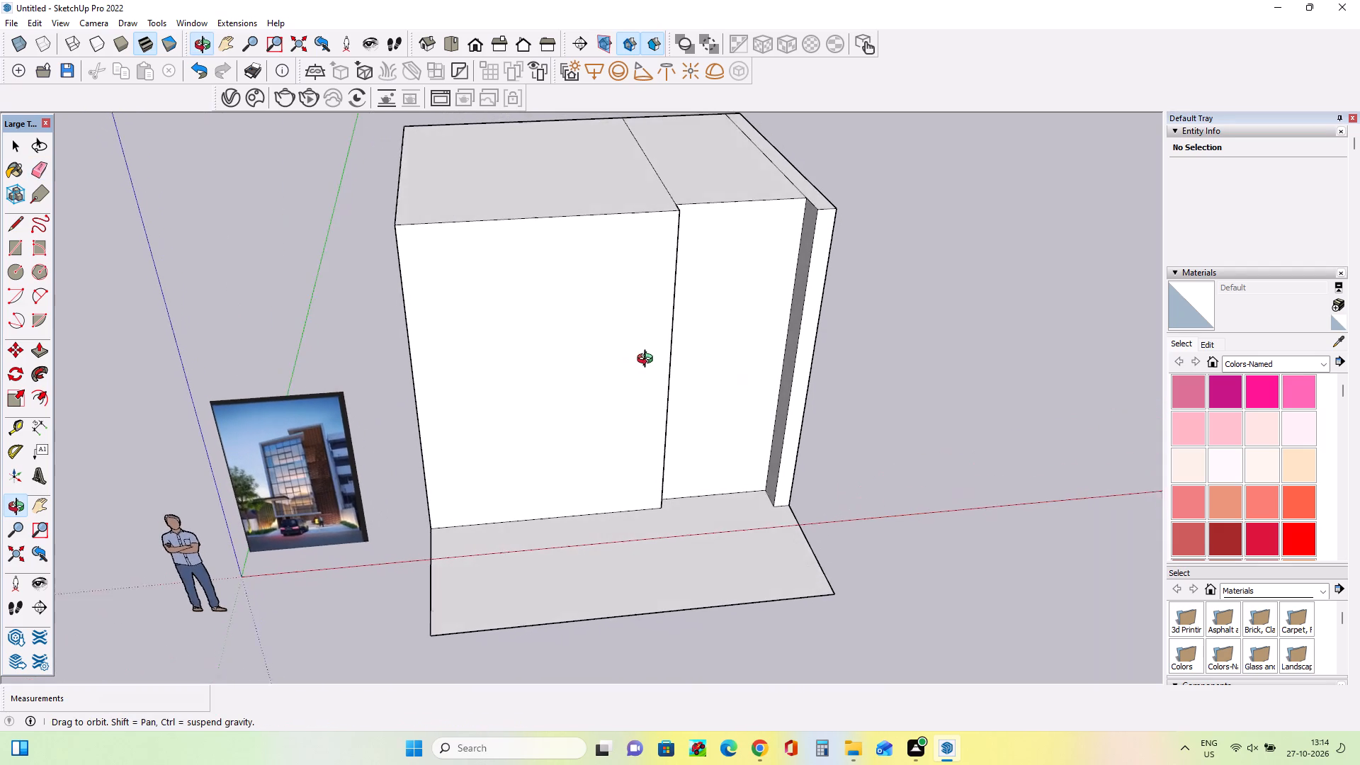
middle_click_drag(648, 361, 657, 359)
middle_click_drag(540, 515, 560, 501)
middle_click_drag(562, 506, 565, 514)
middle_click_drag(509, 501, 530, 449)
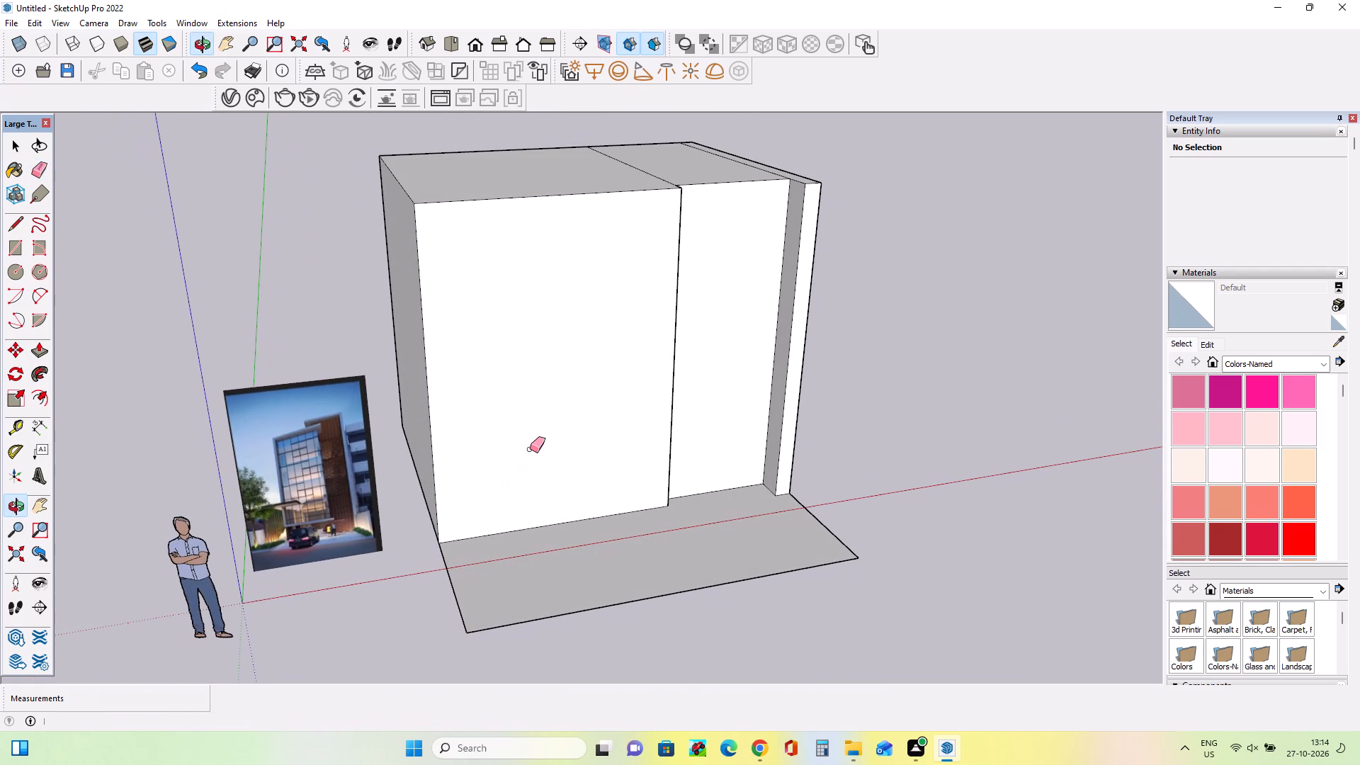
middle_click_drag(562, 436, 566, 443)
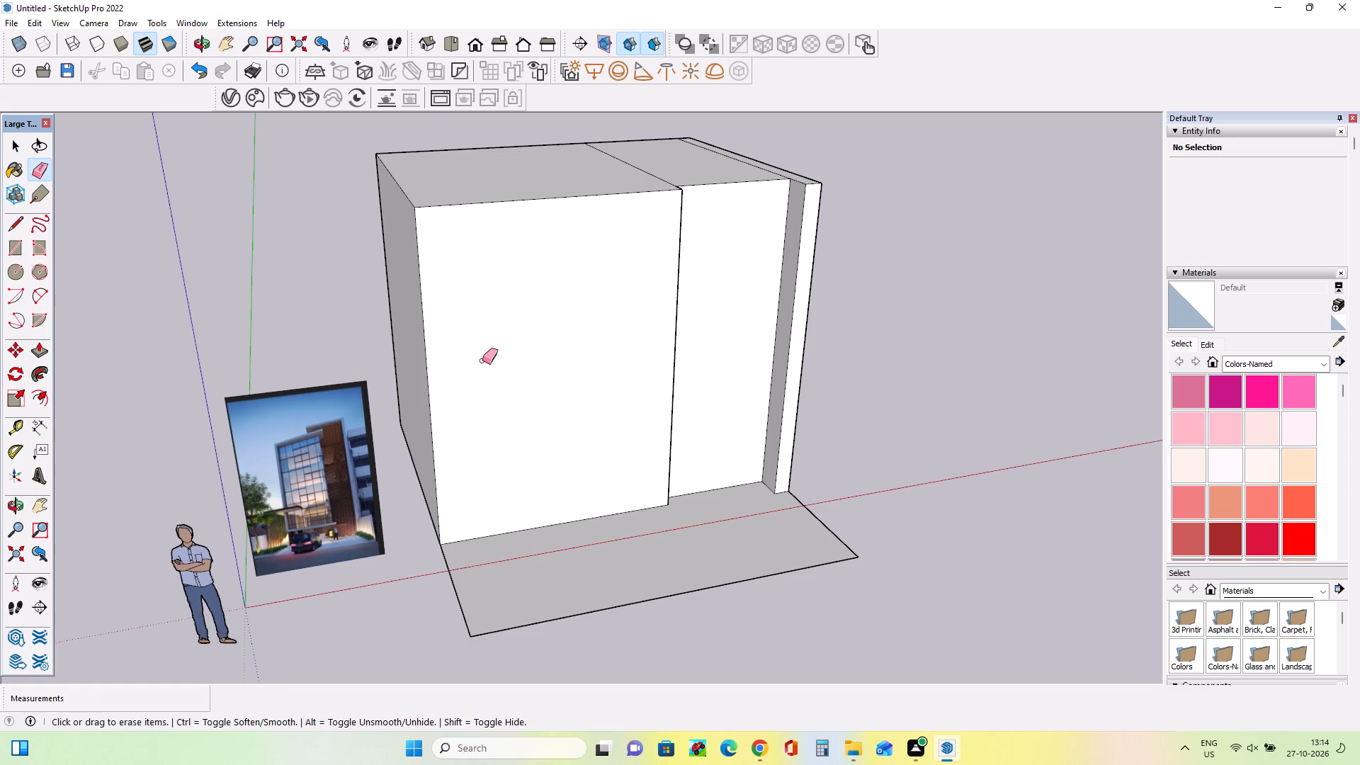
middle_click_drag(485, 299, 489, 305)
middle_click_drag(746, 238, 739, 272)
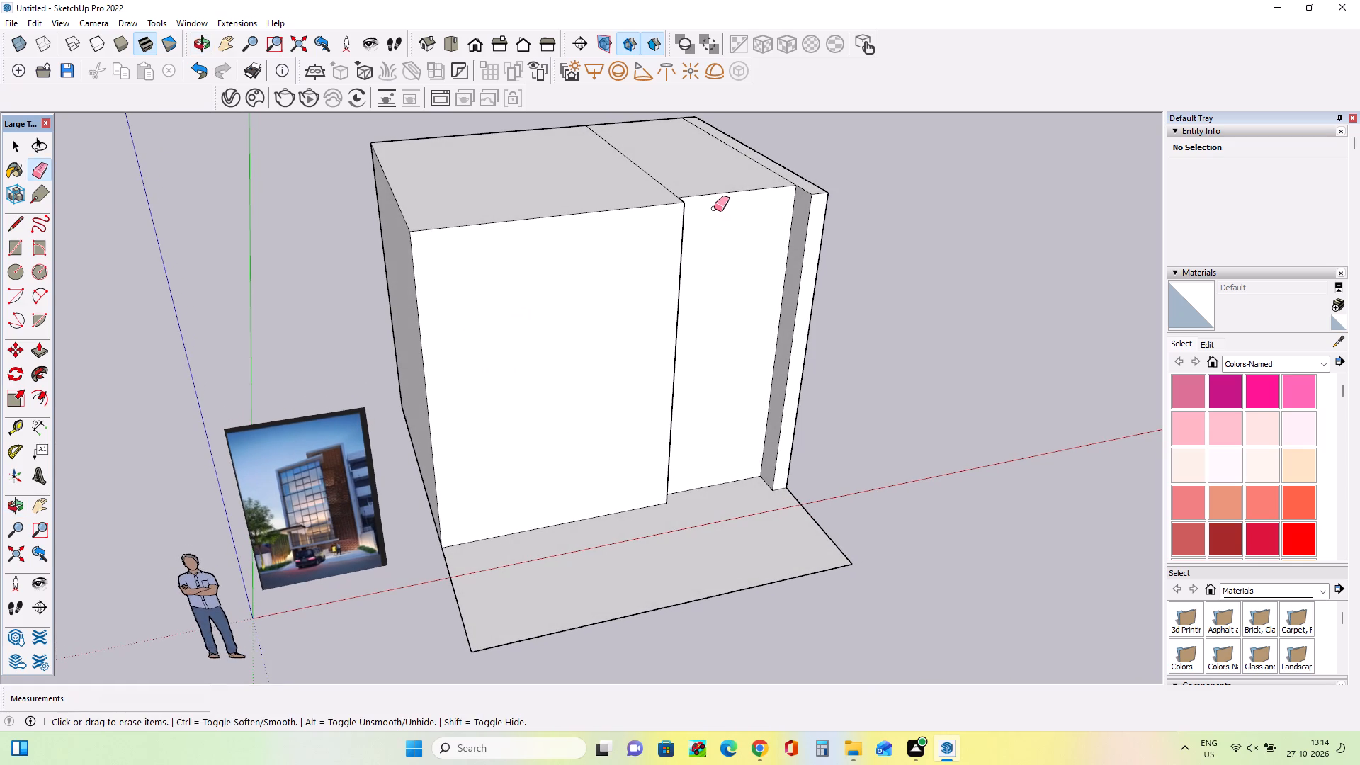
scroll(713, 208, "up", 2)
middle_click_drag(718, 220, 602, 205)
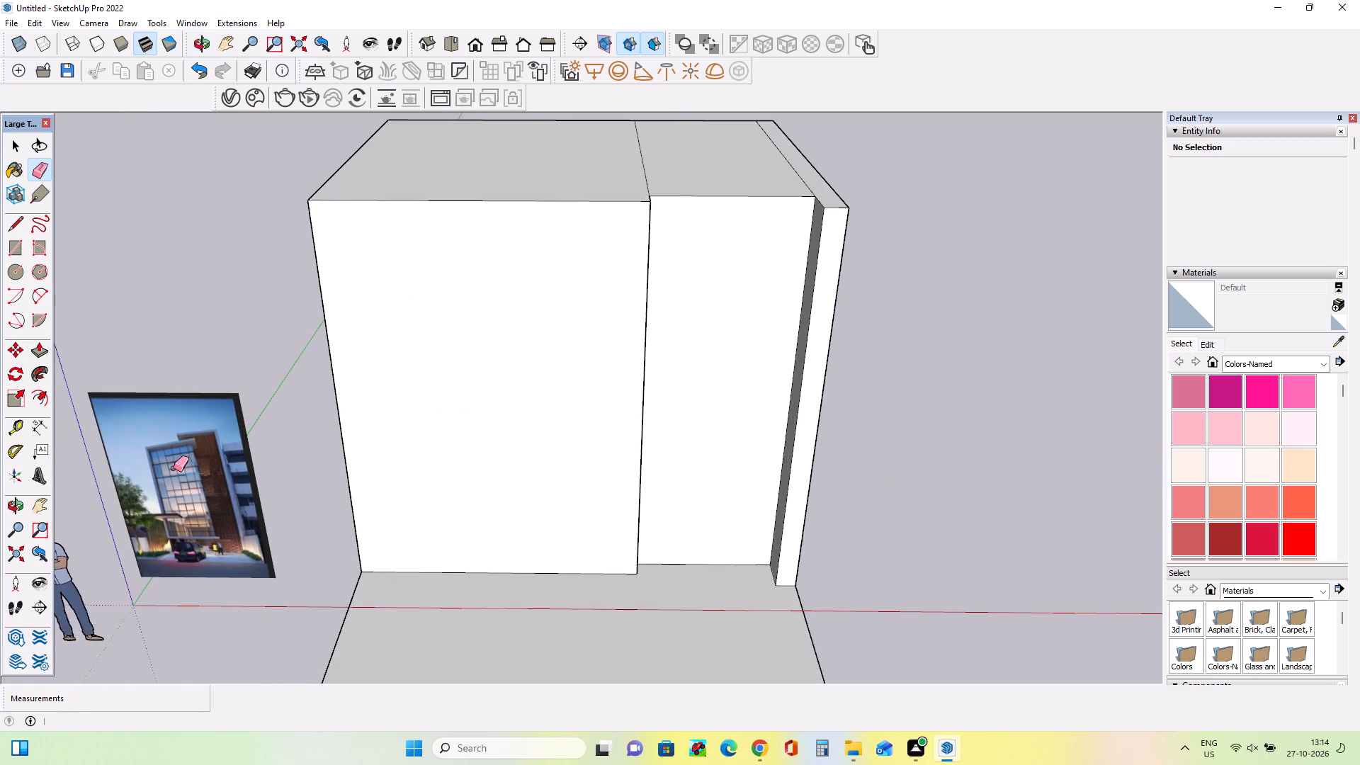
scroll(183, 452, "up", 6)
scroll(185, 470, "down", 8)
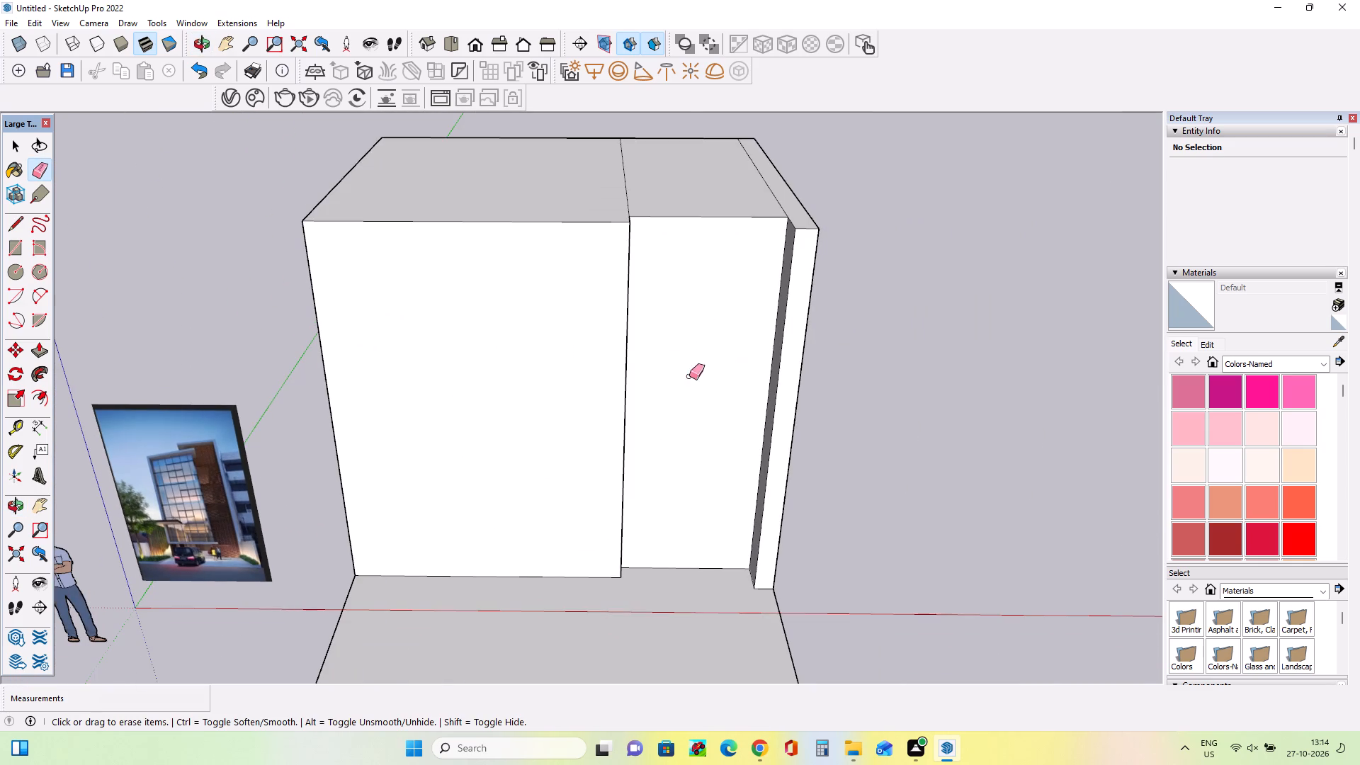
middle_click_drag(645, 365, 644, 347)
scroll(176, 447, "up", 6)
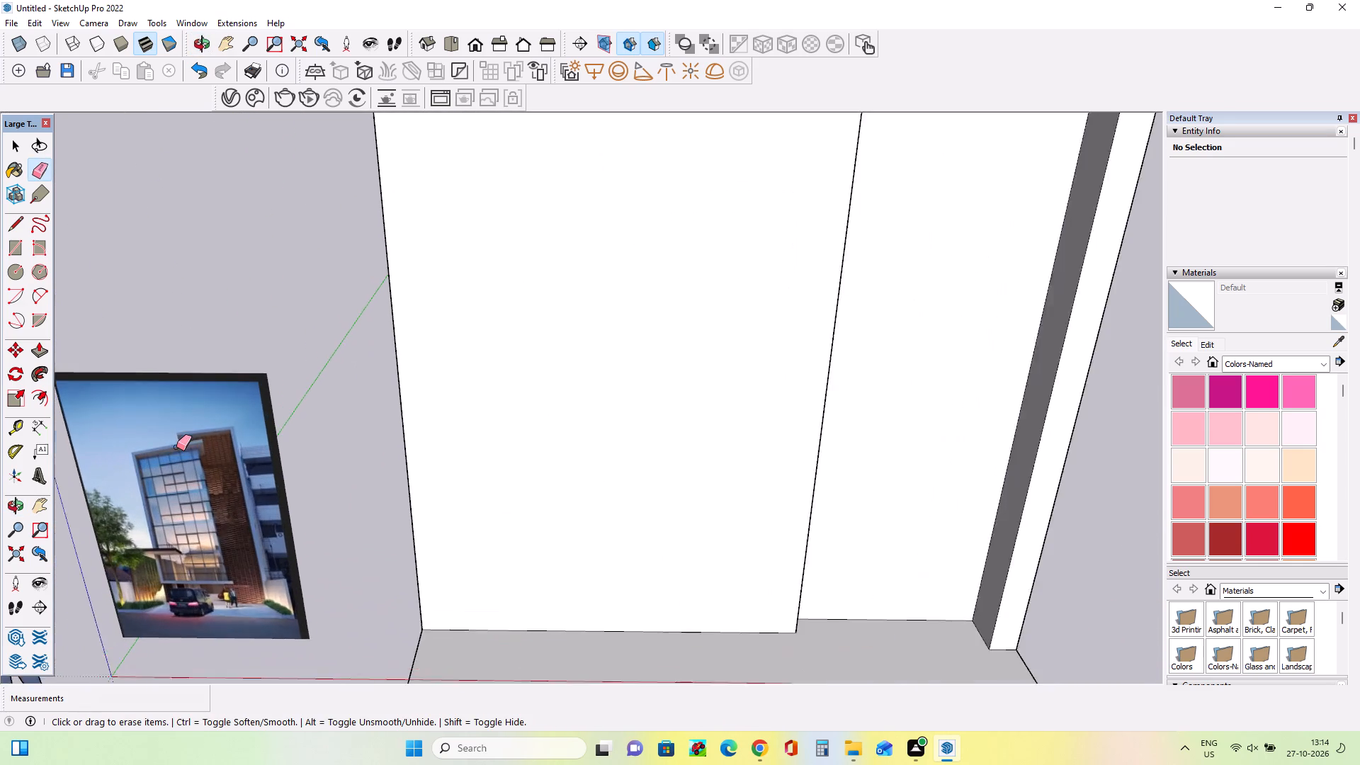
scroll(176, 447, "up", 1)
middle_click_drag(178, 450, 190, 514)
Raise the top of the narrower block beside the side wall by 1' 2 7/8" and bring the side wall's top level with it.
left_click(36, 344)
scroll(377, 563, "down", 5)
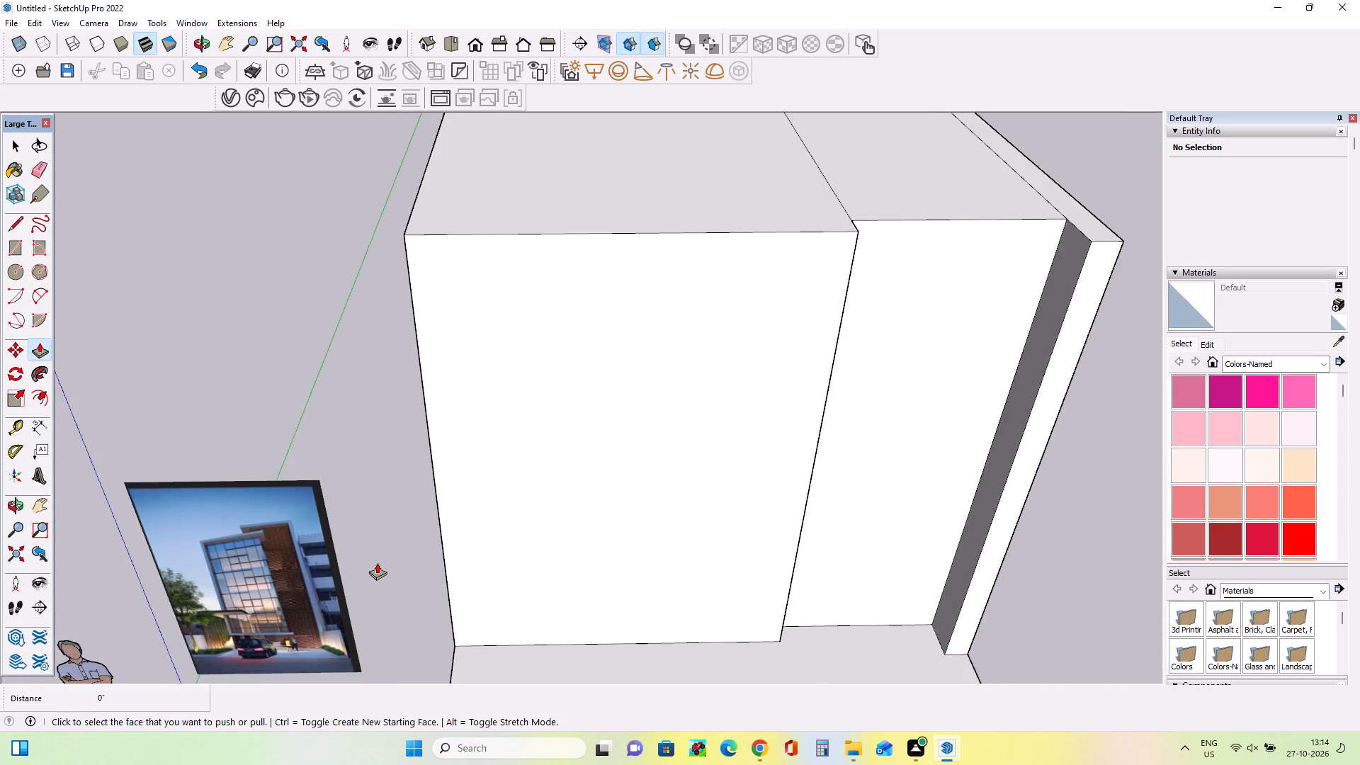
scroll(377, 562, "down", 2)
left_click_drag(732, 325, 731, 300)
middle_click_drag(737, 307, 736, 300)
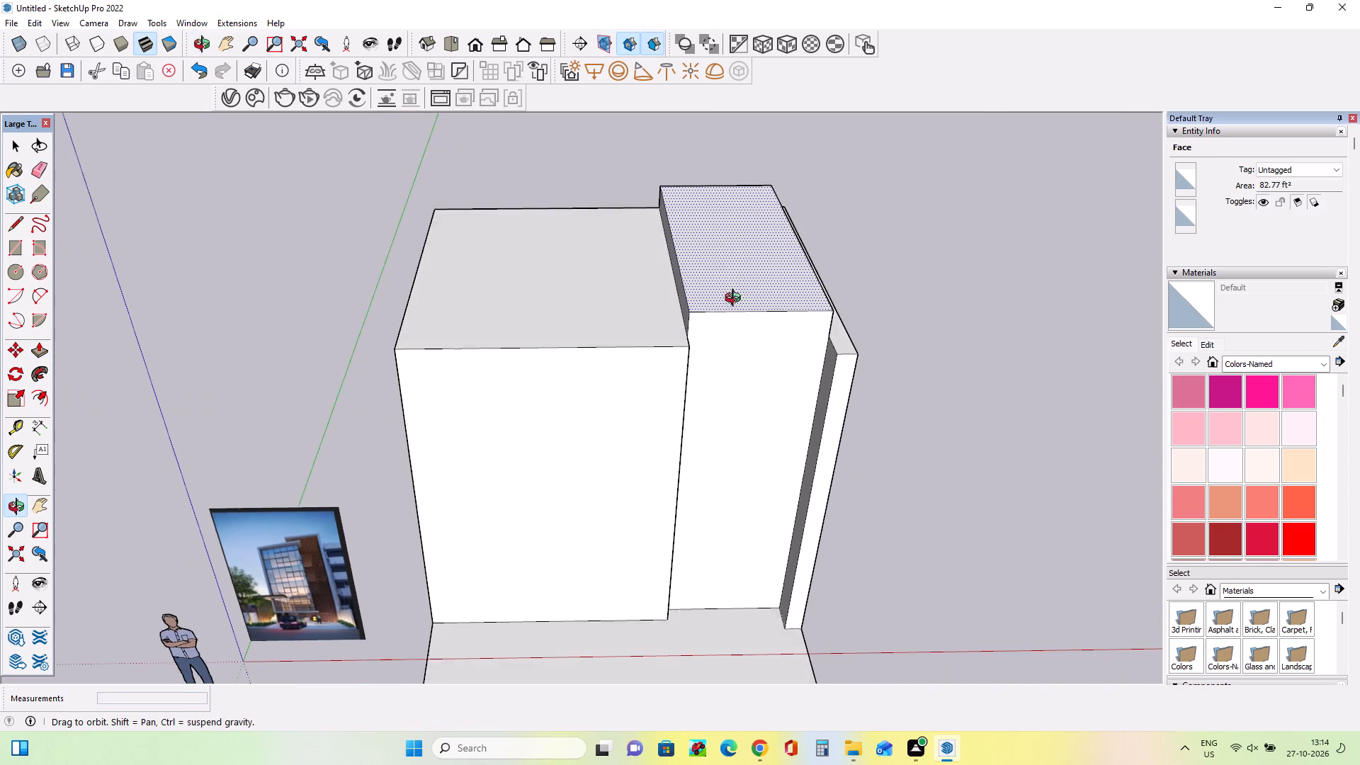
middle_click_drag(736, 300, 728, 265)
scroll(826, 300, "up", 2)
left_click_drag(834, 315, 798, 278)
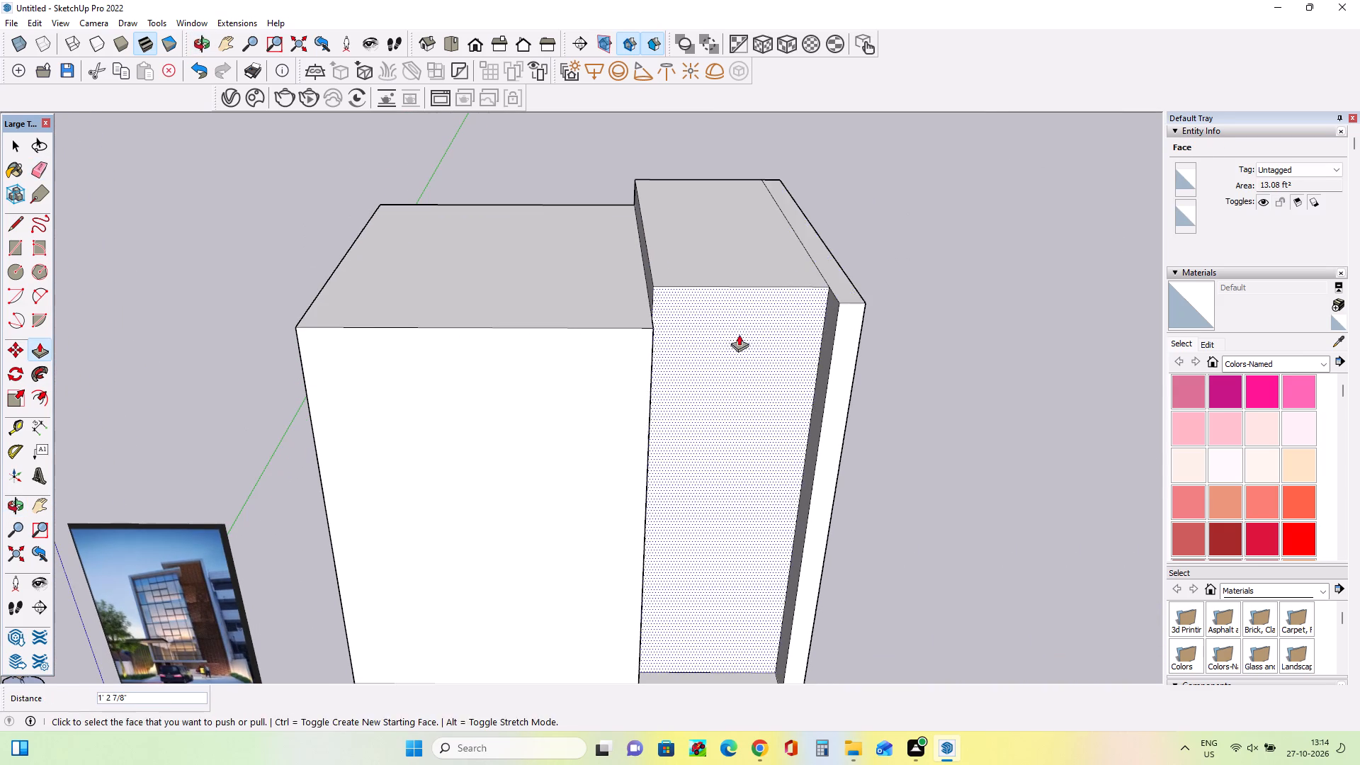
Raise the narrower block's top a further 6 1/16" and extend the side wall's top up to the same level.
middle_click_drag(652, 348, 654, 266)
middle_click(678, 297)
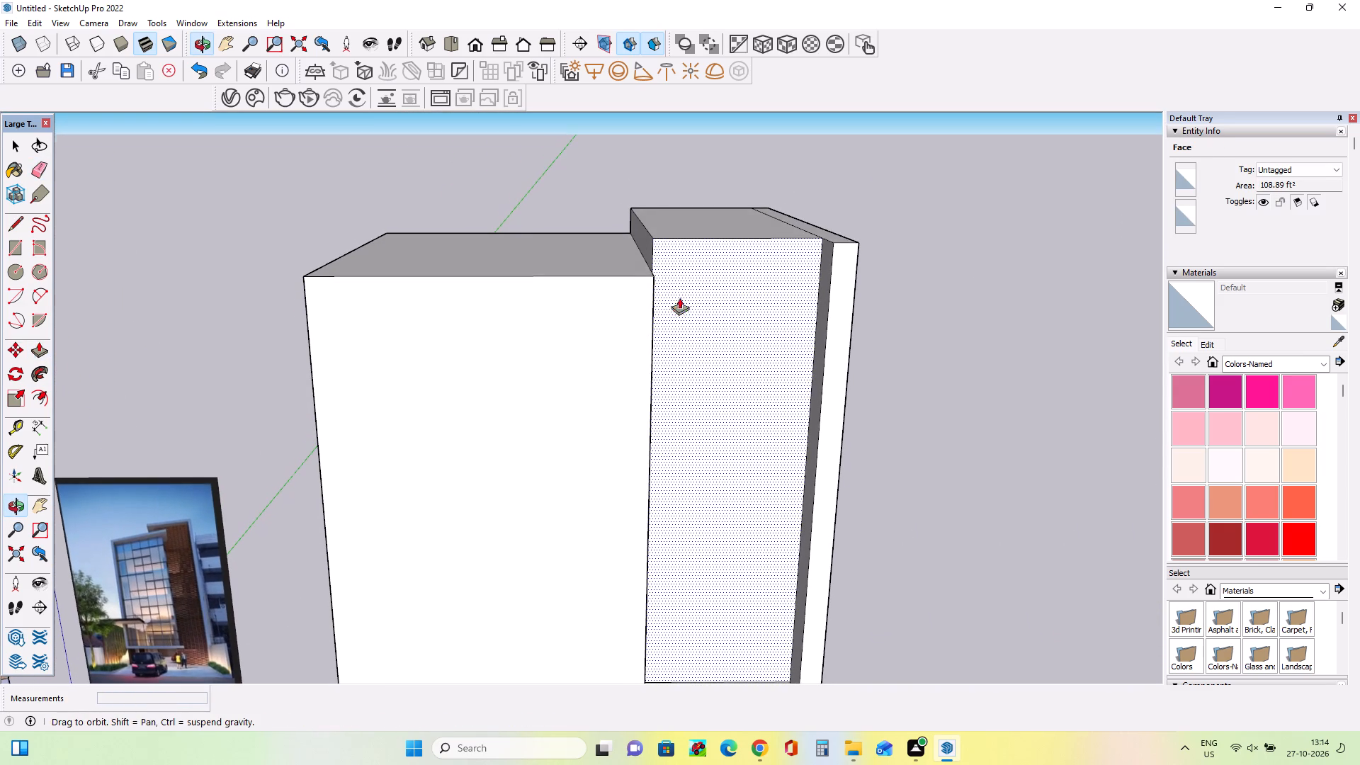
middle_click_drag(713, 234, 703, 256)
left_click_drag(760, 237, 758, 224)
left_click_drag(838, 251, 799, 230)
Examine the stepped block heights from several angles and compare them with the reference image.
scroll(675, 273, "down", 2)
middle_click_drag(675, 273, 676, 258)
scroll(676, 258, "down", 1)
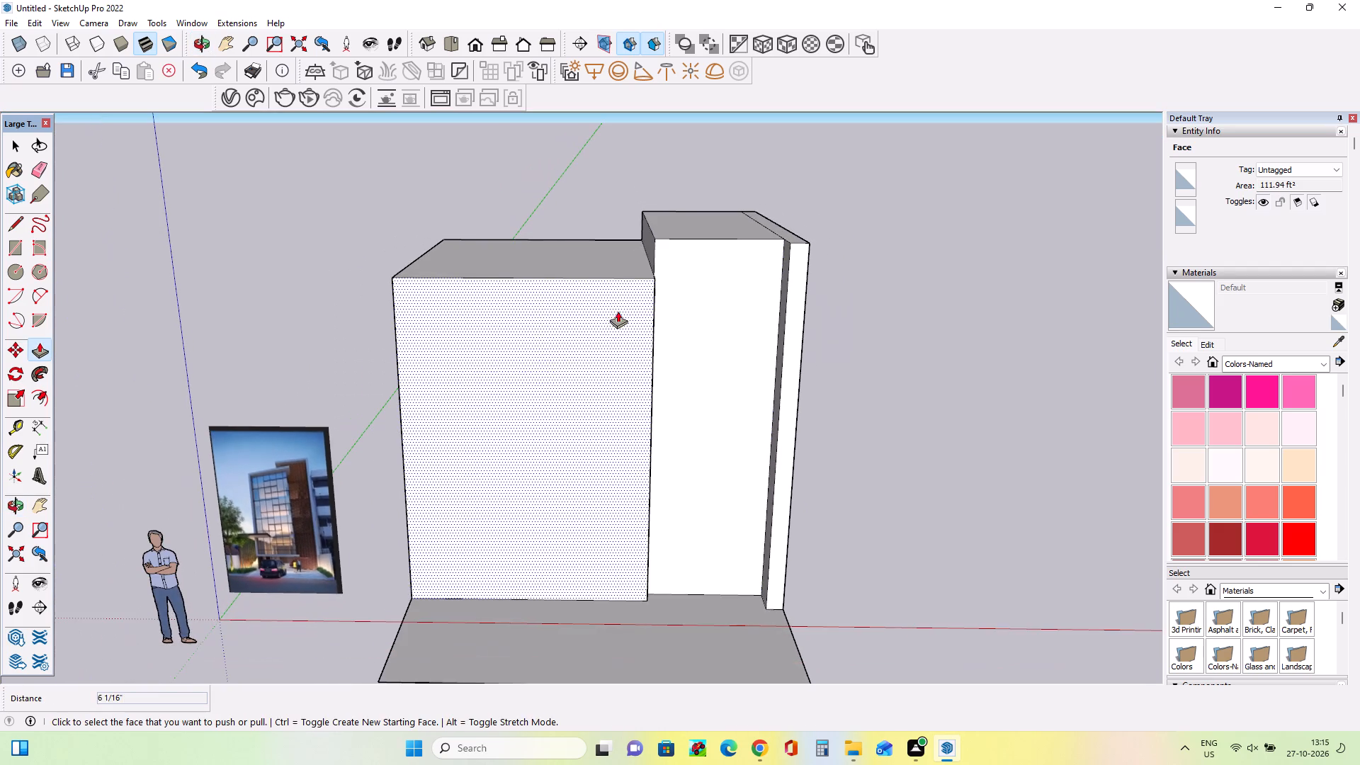
middle_click_drag(450, 380, 492, 346)
middle_click_drag(659, 292, 668, 295)
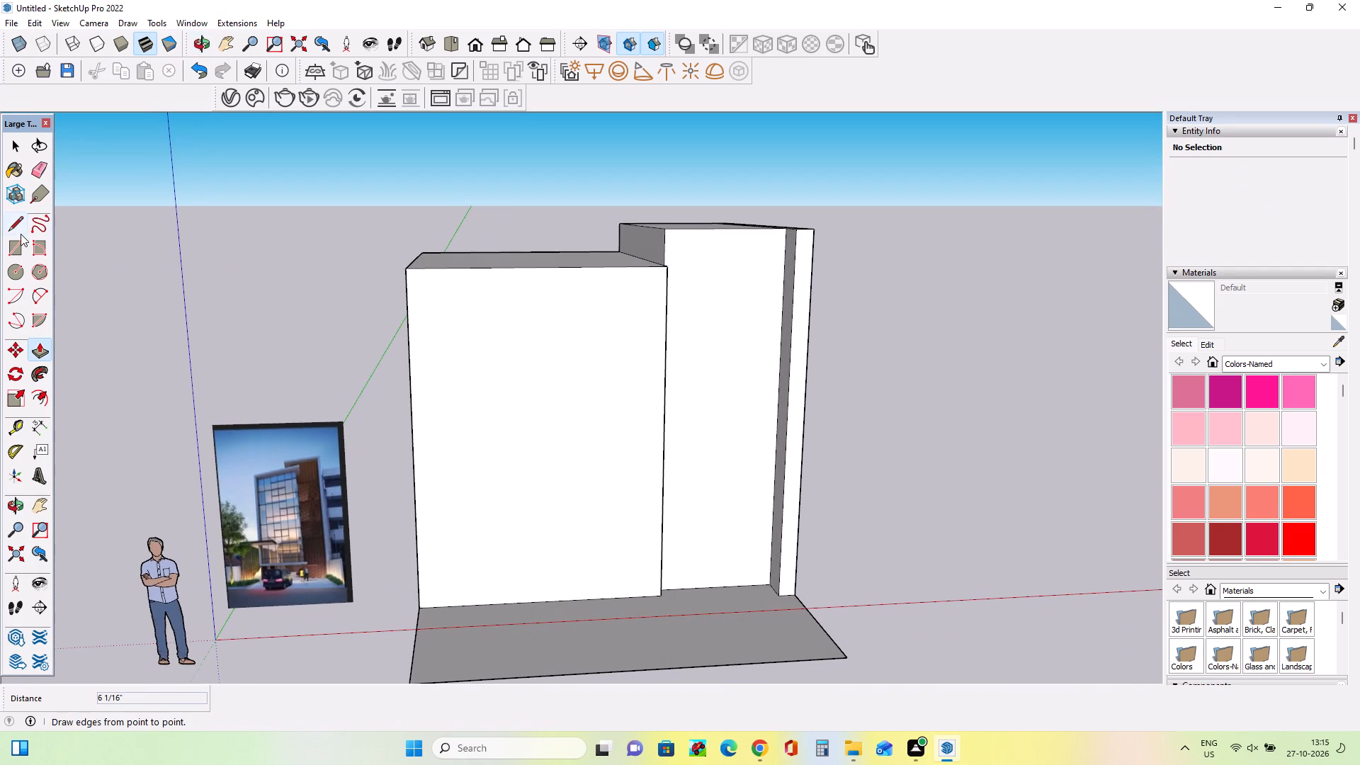
left_click(18, 242)
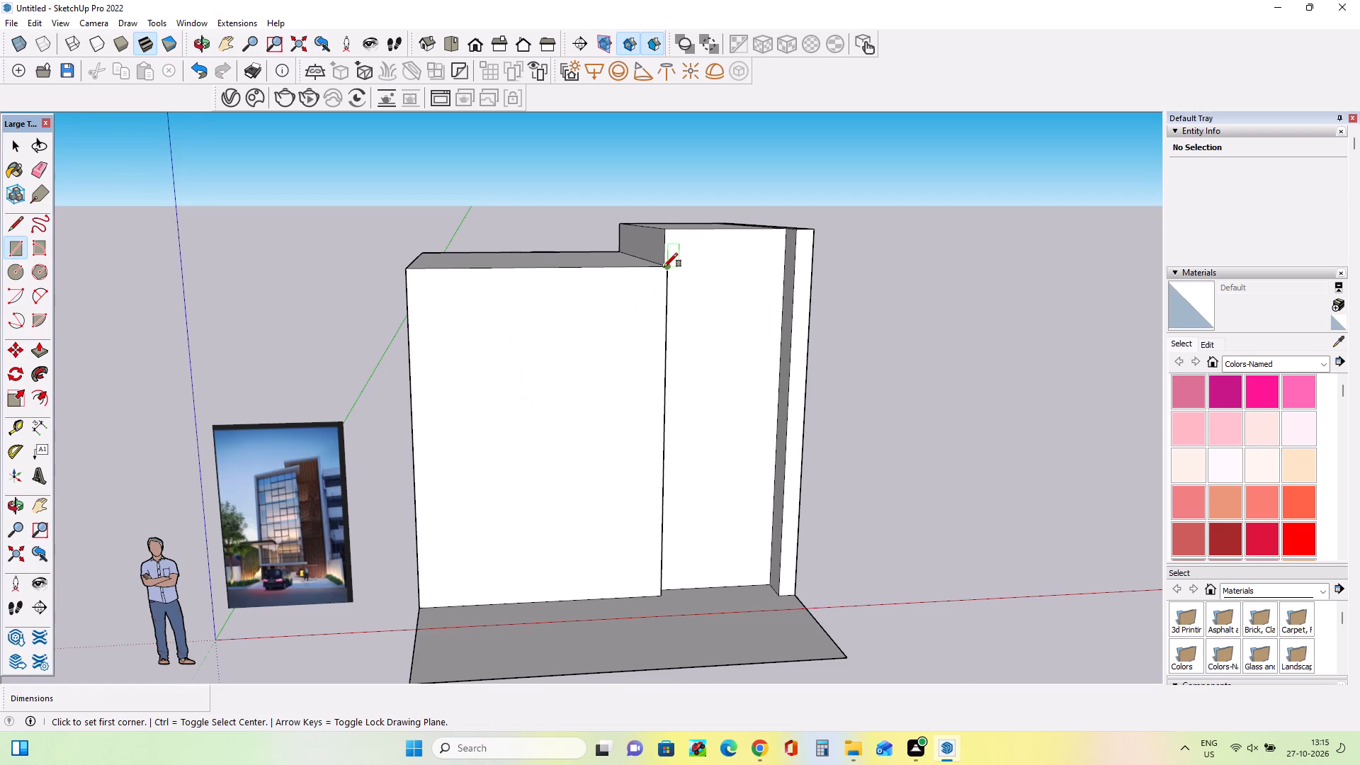
middle_click_drag(628, 409, 574, 392)
middle_click_drag(598, 305, 611, 375)
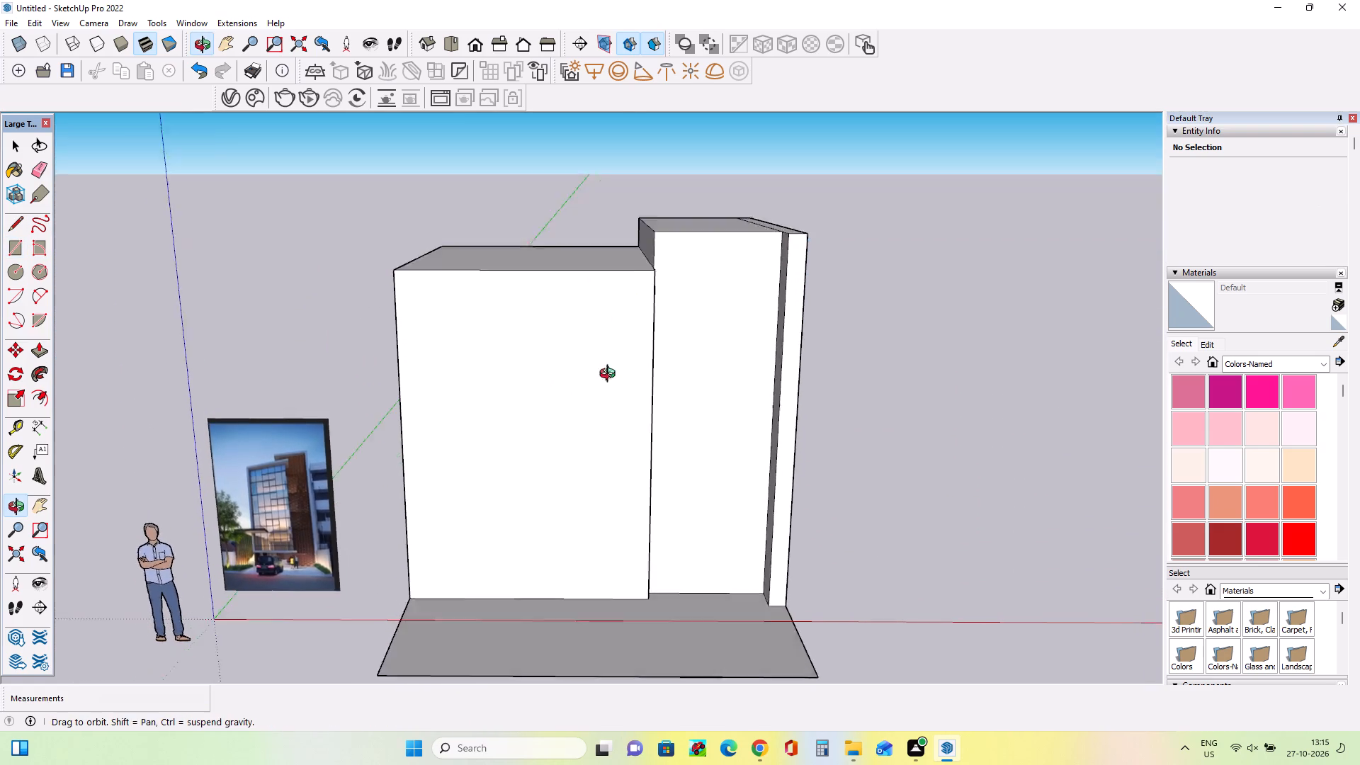
middle_click_drag(611, 375, 625, 473)
Raise the side wall's top further and bring the adjoining narrower block's top level with it.
left_click(39, 344)
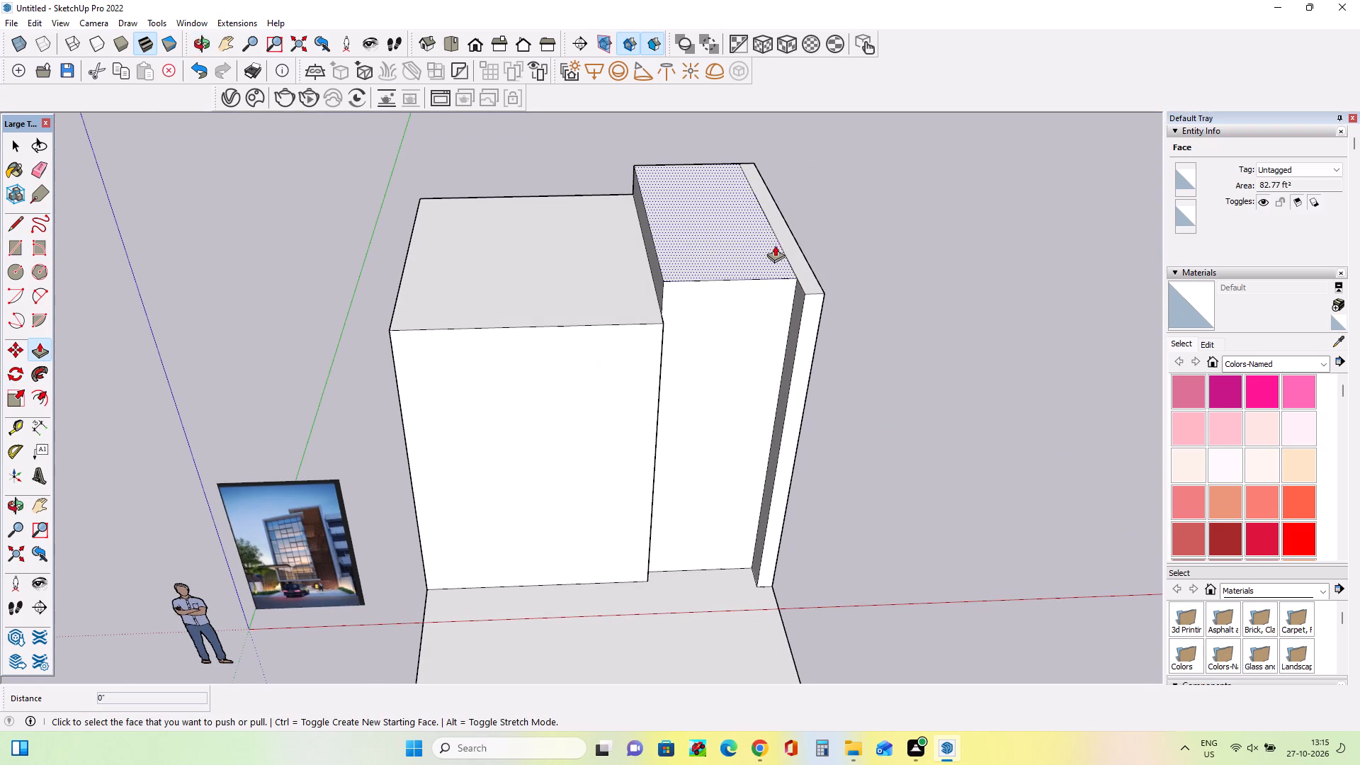
left_click_drag(782, 242, 773, 219)
left_click_drag(791, 253, 788, 224)
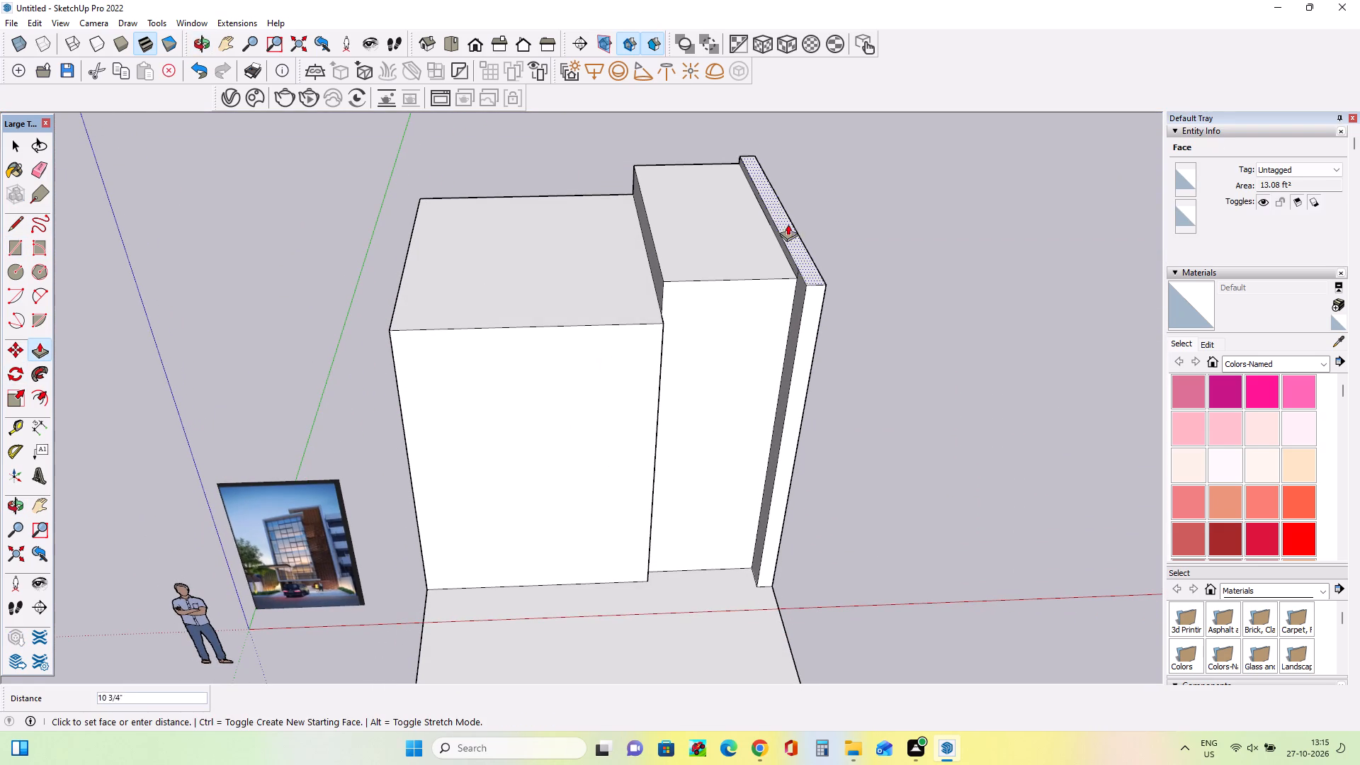
left_click_drag(788, 224, 784, 206)
left_click_drag(756, 269, 819, 217)
Raise the wide front block's top by about 1' 3", keeping it below the narrower block's roof.
middle_click_drag(673, 336, 699, 263)
left_click_drag(633, 266, 655, 240)
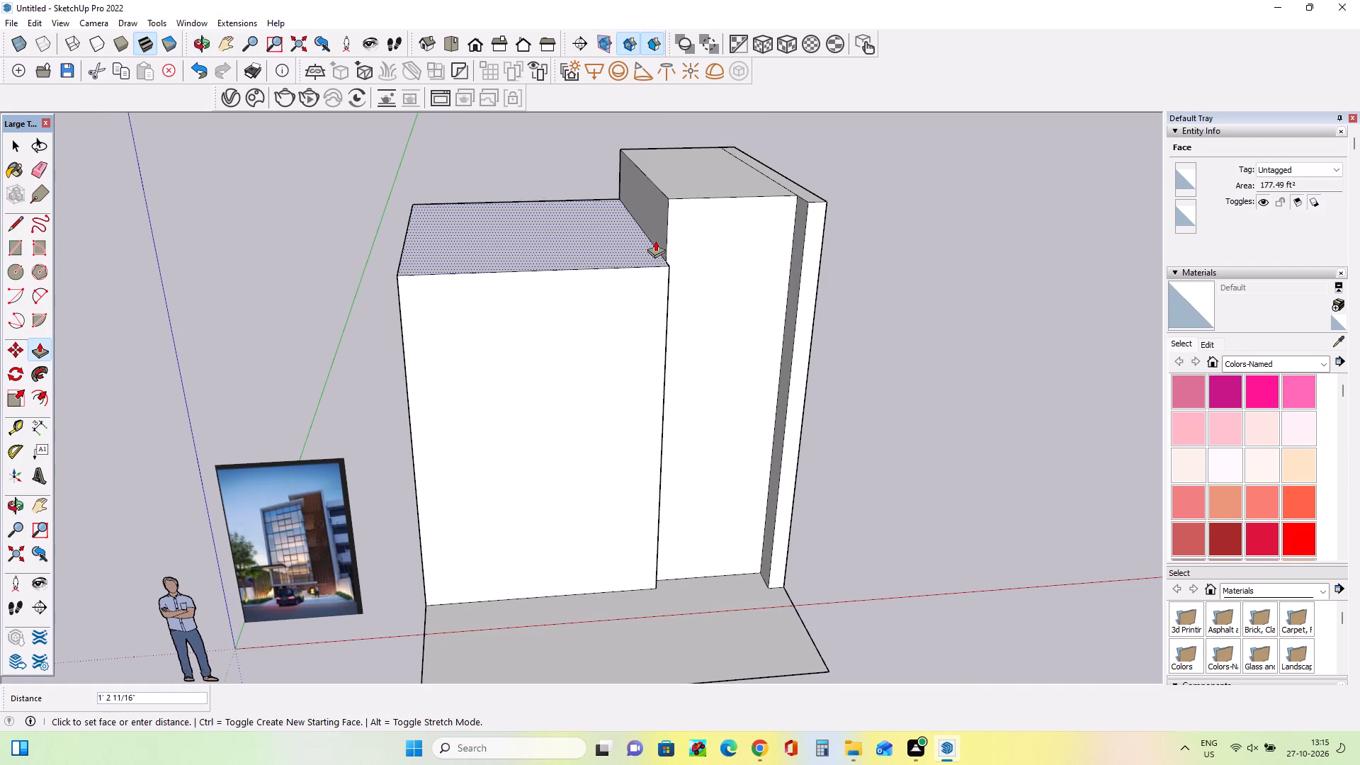
left_click_drag(655, 240, 655, 238)
middle_click_drag(732, 324, 585, 281)
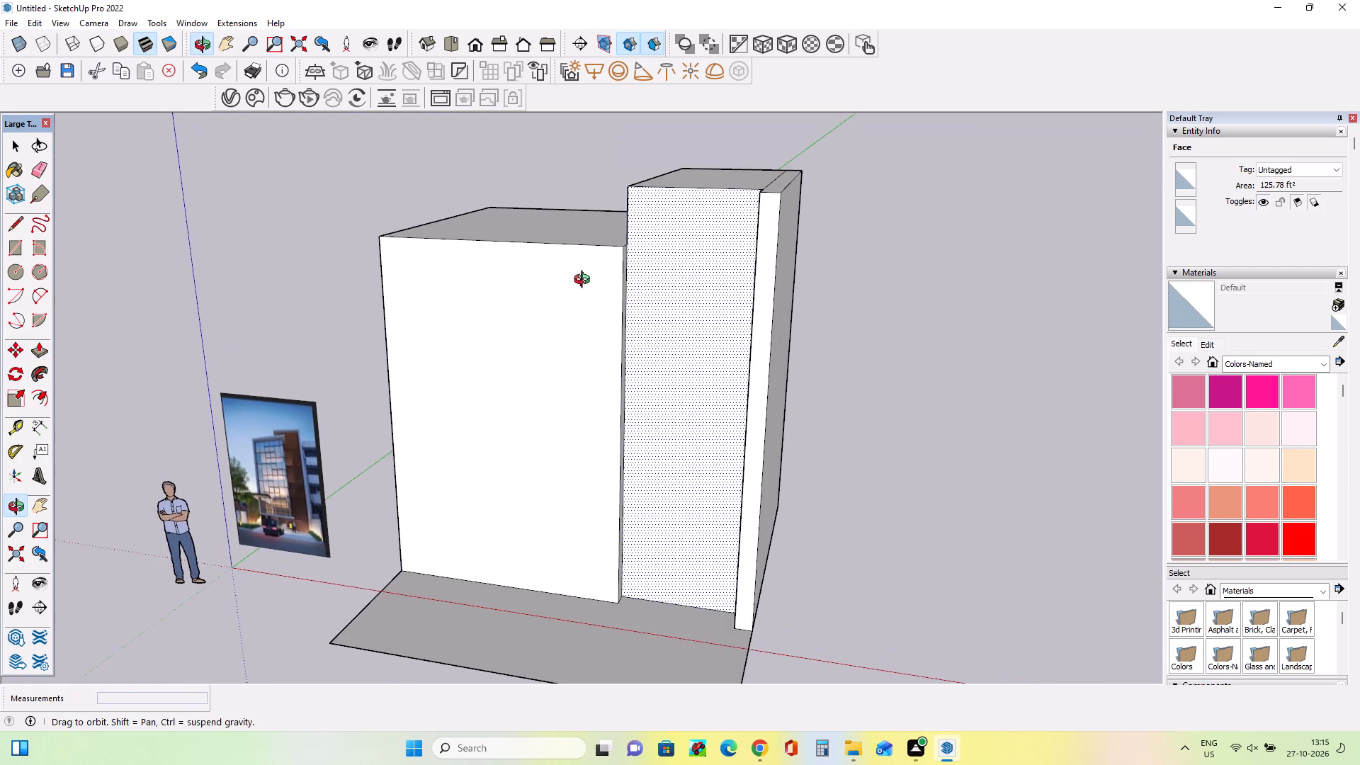
Examine the stepped blocks from several angles and compare them with the roof slabs and facade in the reference image.
middle_click_drag(585, 281, 587, 283)
middle_click_drag(686, 344, 794, 390)
middle_click_drag(646, 546, 683, 521)
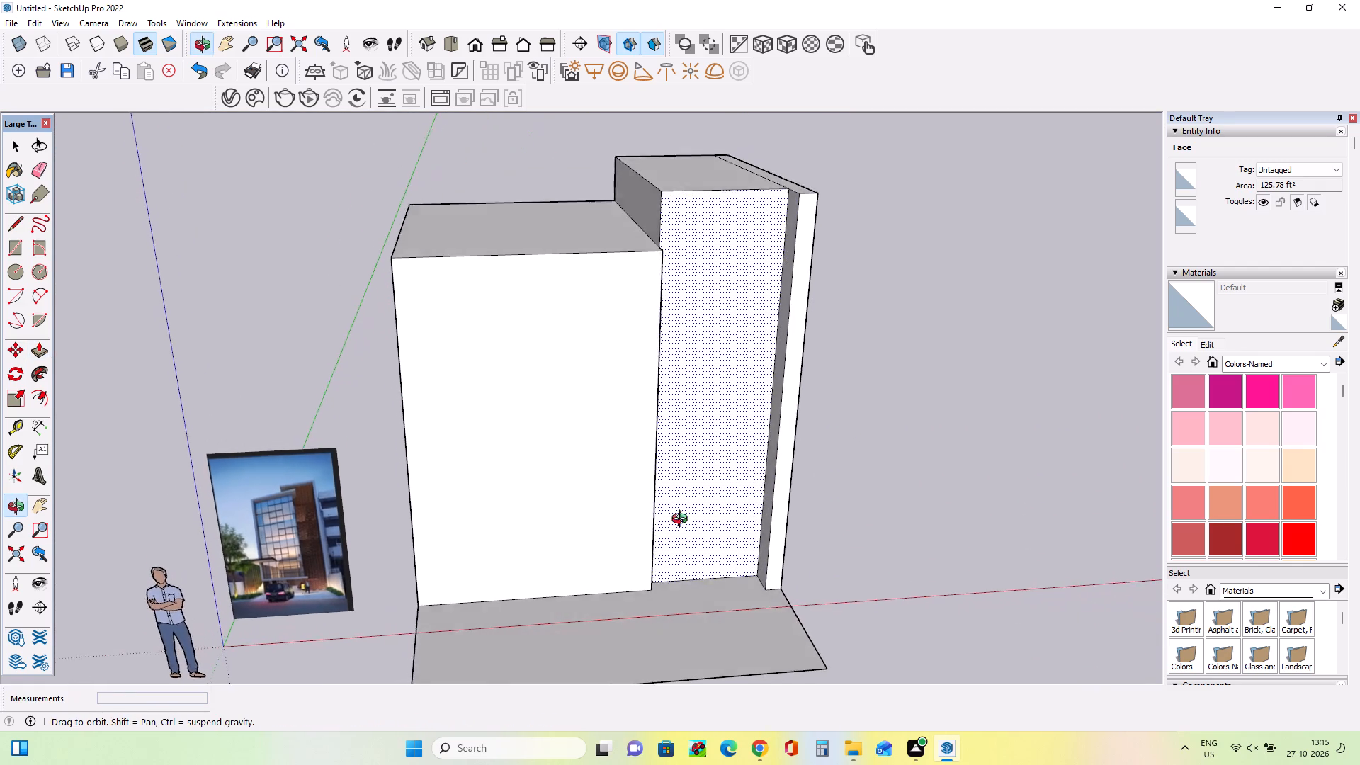
middle_click_drag(683, 521, 696, 490)
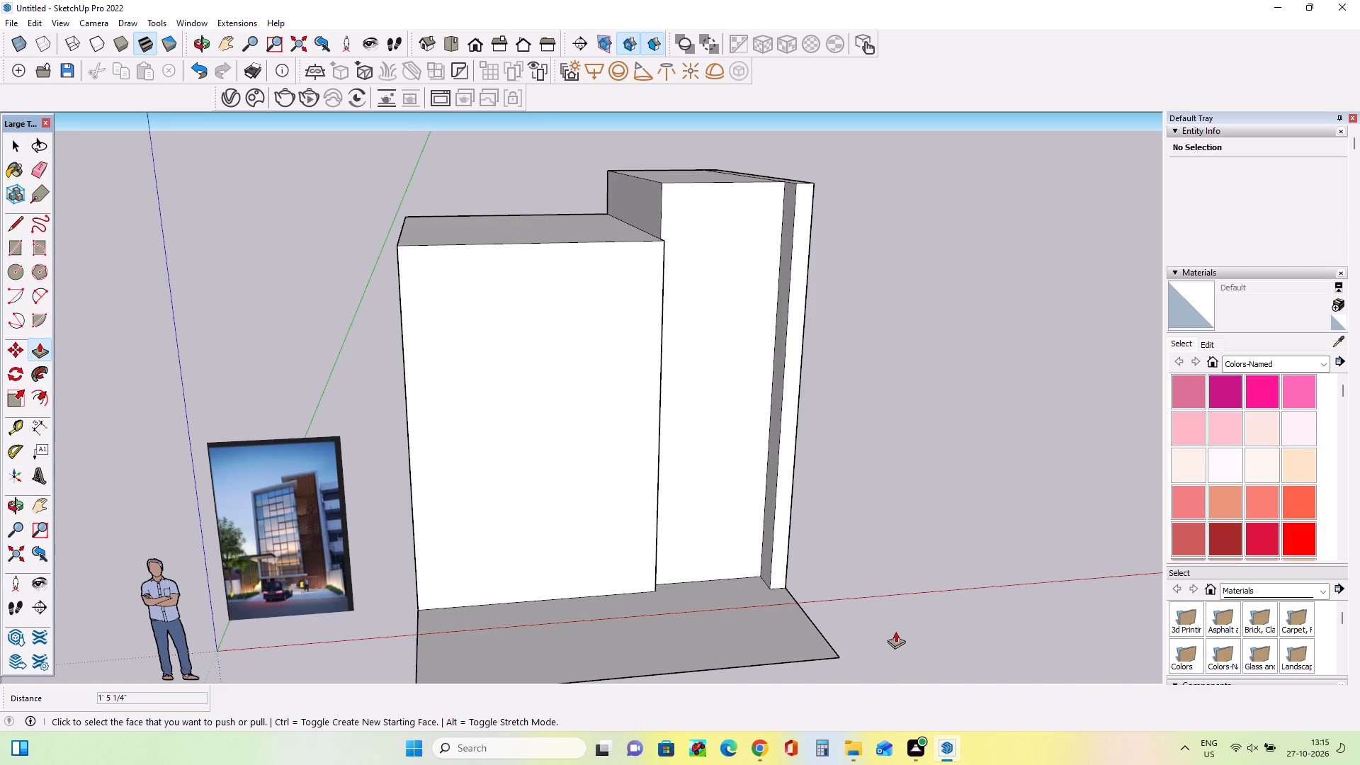
middle_click_drag(551, 566, 473, 588)
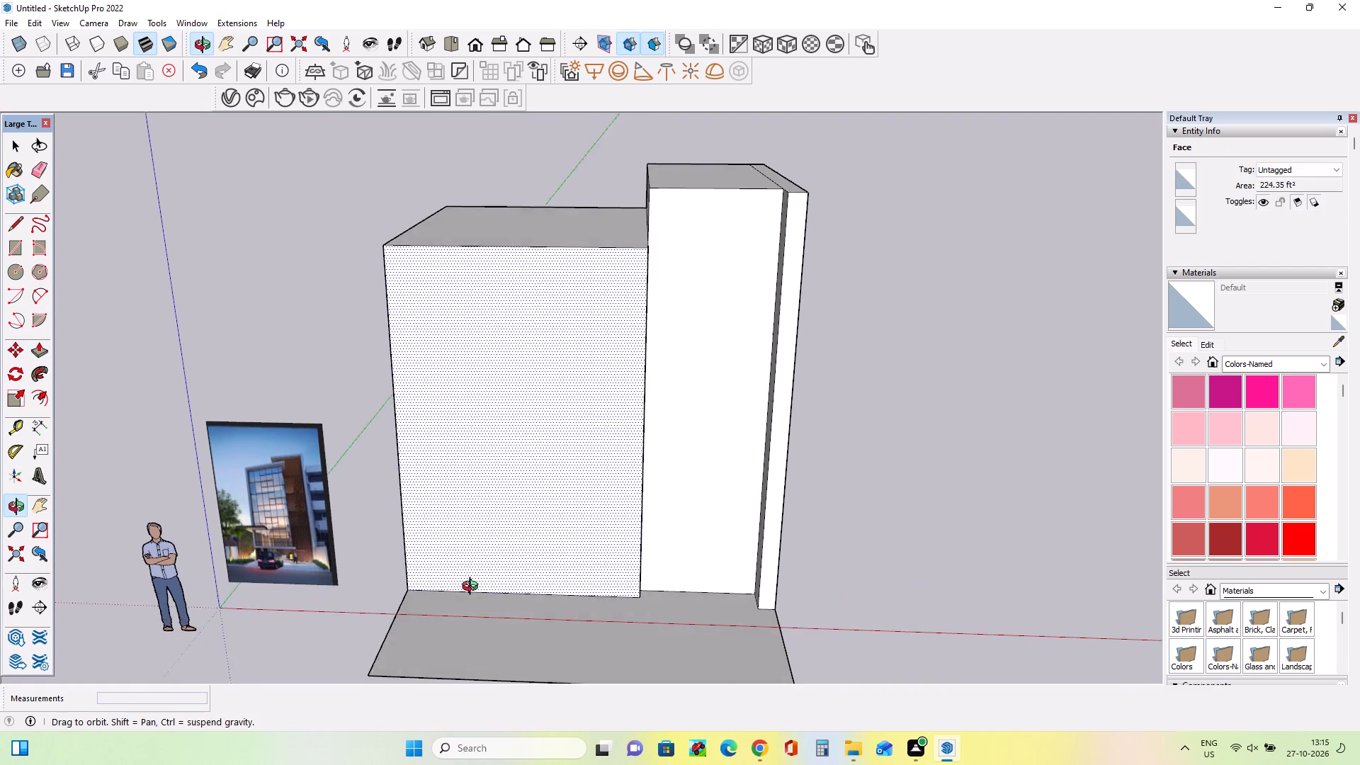
middle_click_drag(473, 588, 484, 605)
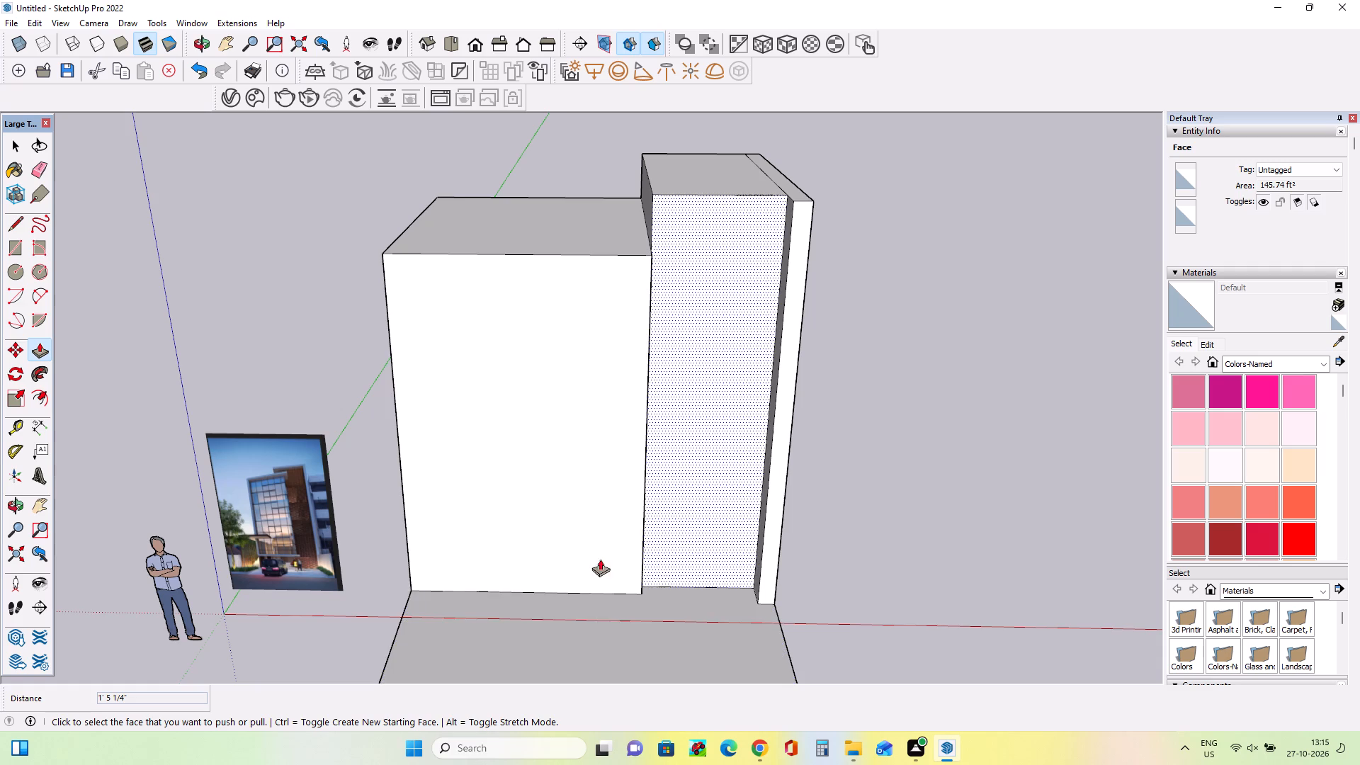
middle_click_drag(566, 550, 611, 577)
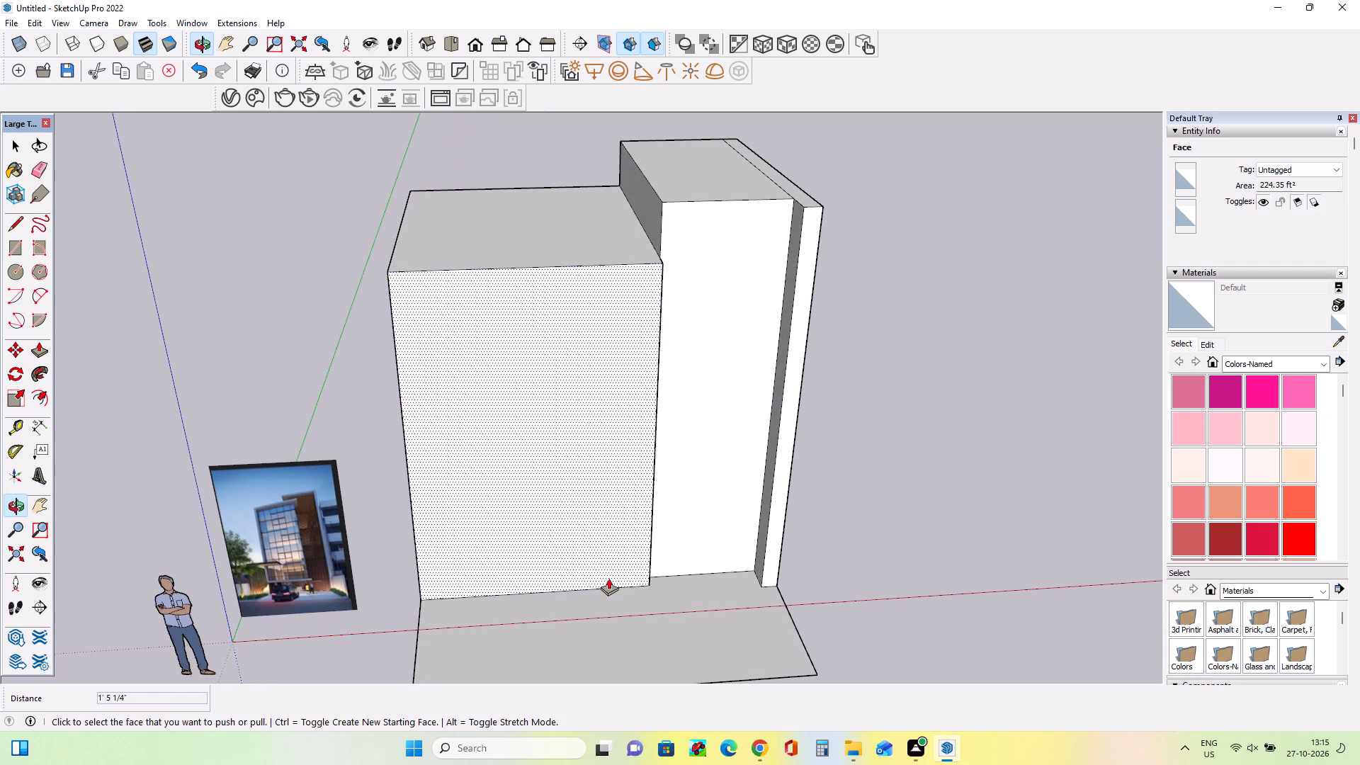
middle_click_drag(623, 594, 537, 590)
scroll(416, 555, "up", 3)
middle_click_drag(424, 552, 499, 554)
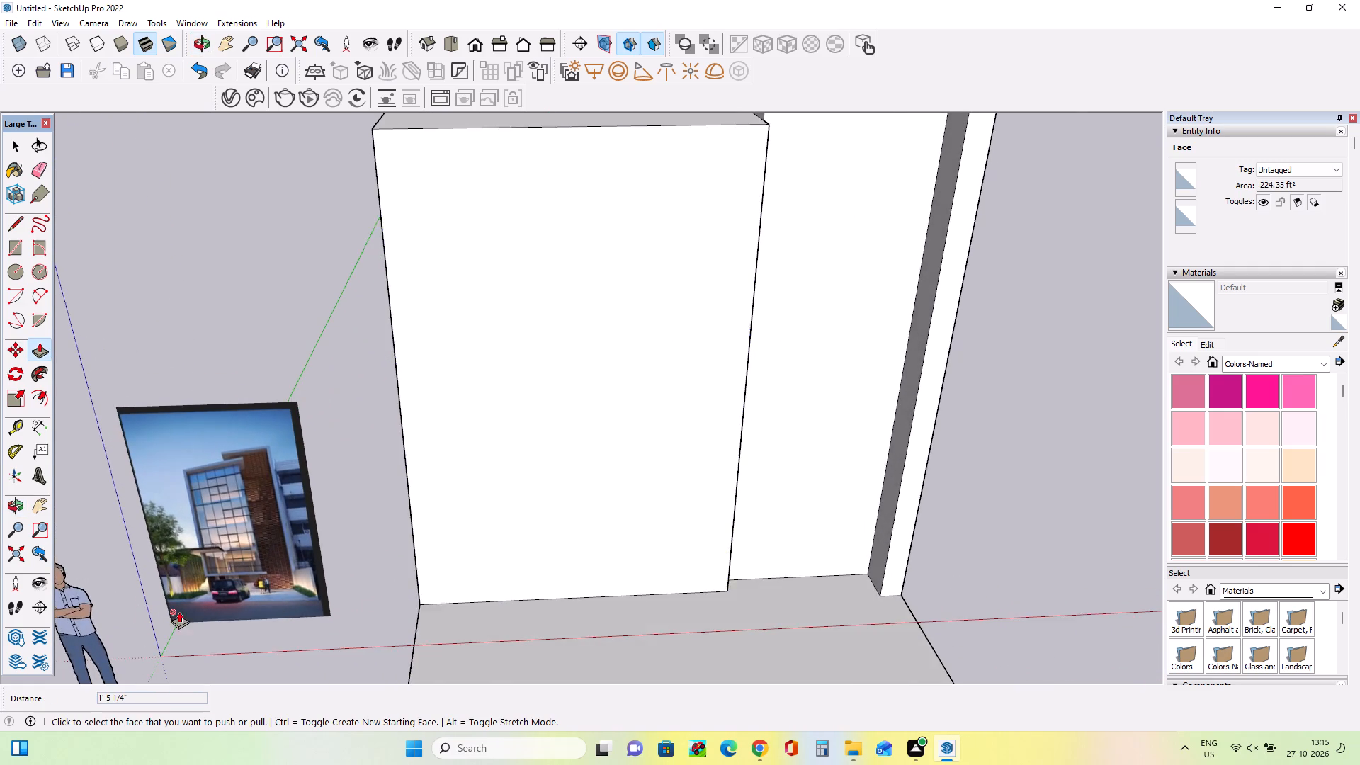
scroll(194, 596, "up", 6)
middle_click_drag(299, 591, 346, 551)
scroll(314, 521, "up", 4)
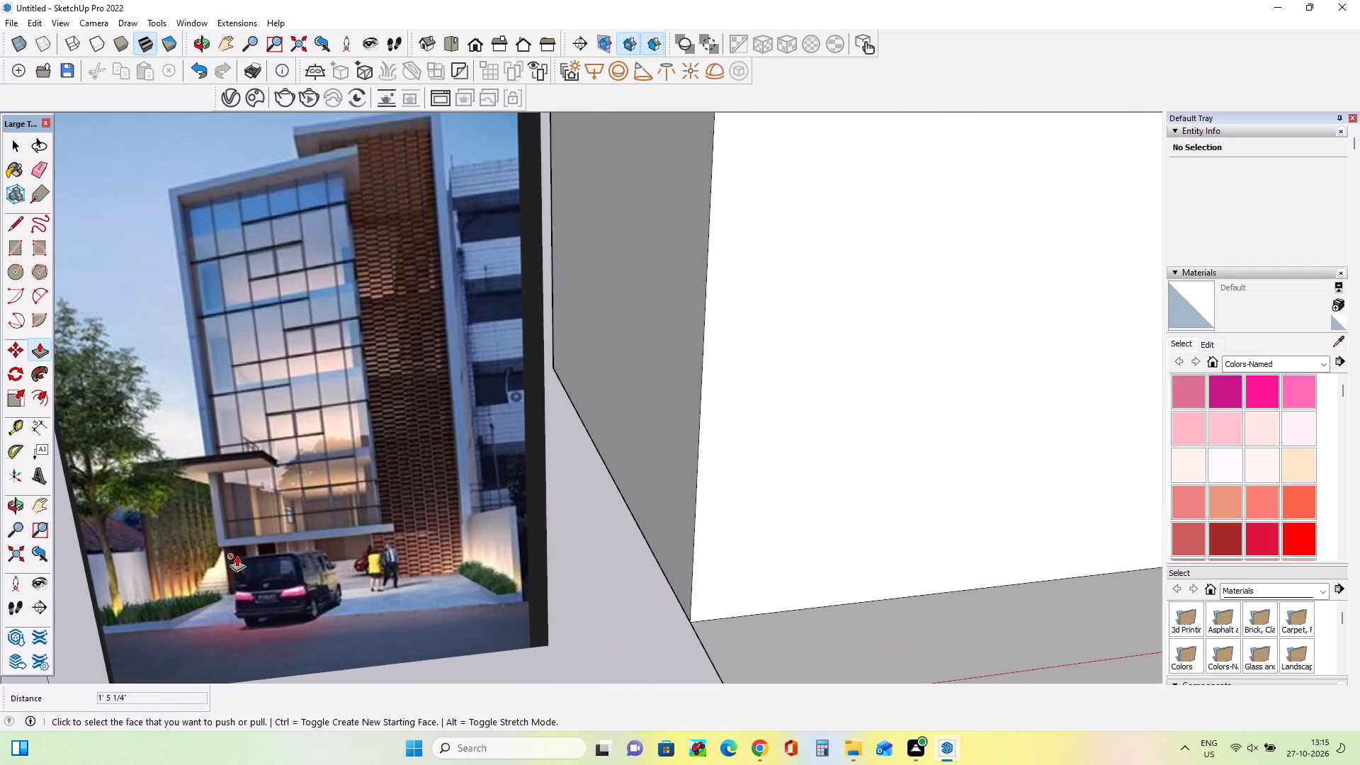
middle_click_drag(268, 539, 278, 552)
scroll(193, 553, "down", 2)
scroll(320, 541, "down", 2)
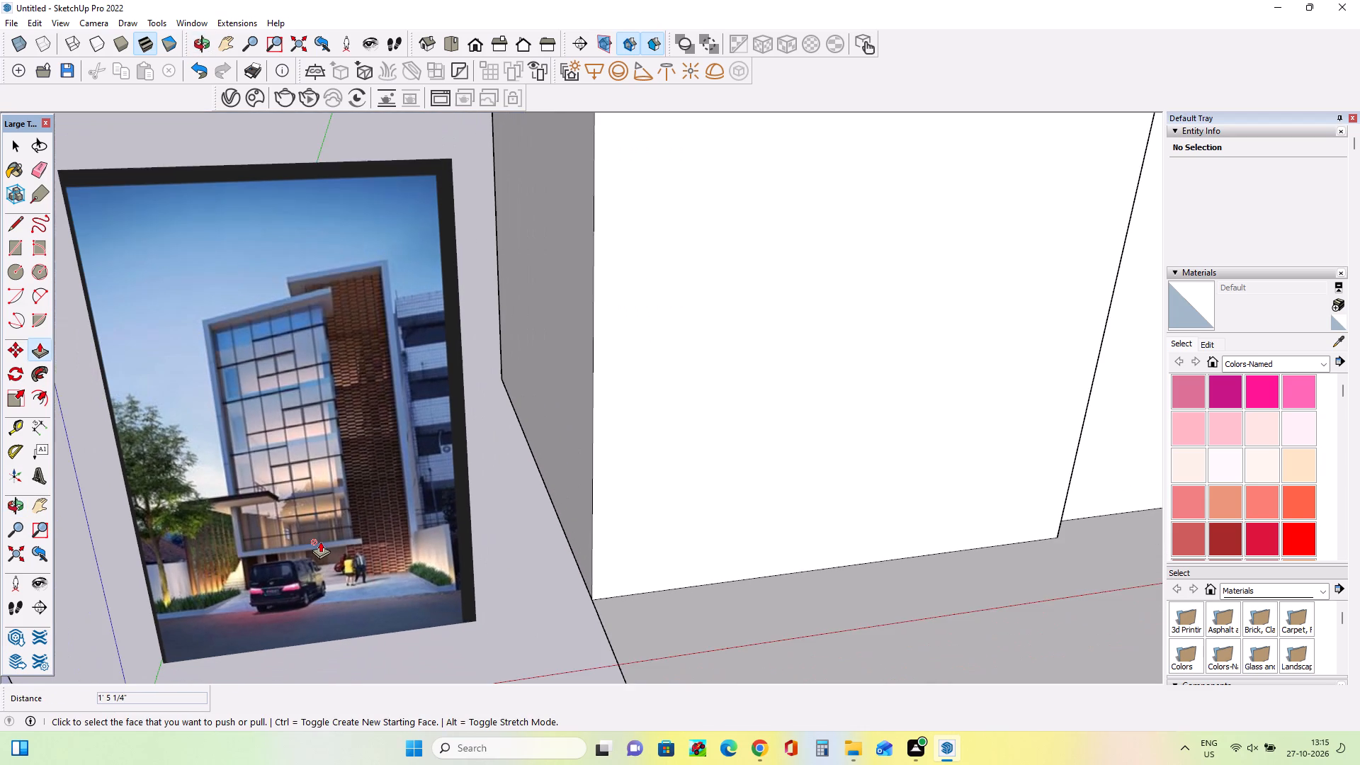
middle_click_drag(321, 541, 334, 555)
scroll(269, 557, "up", 3)
middle_click_drag(268, 555, 295, 523)
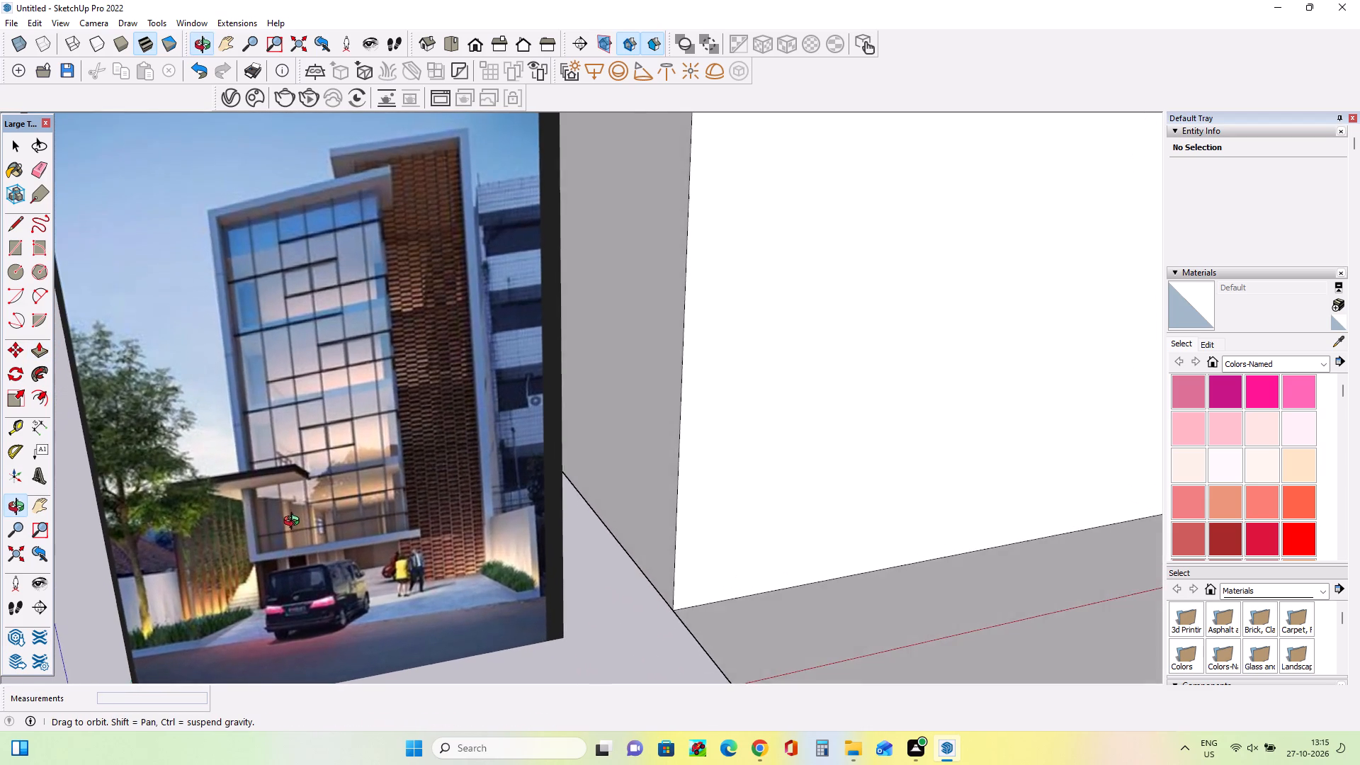
middle_click_drag(295, 523, 164, 531)
scroll(168, 533, "down", 5)
middle_click_drag(172, 532, 185, 532)
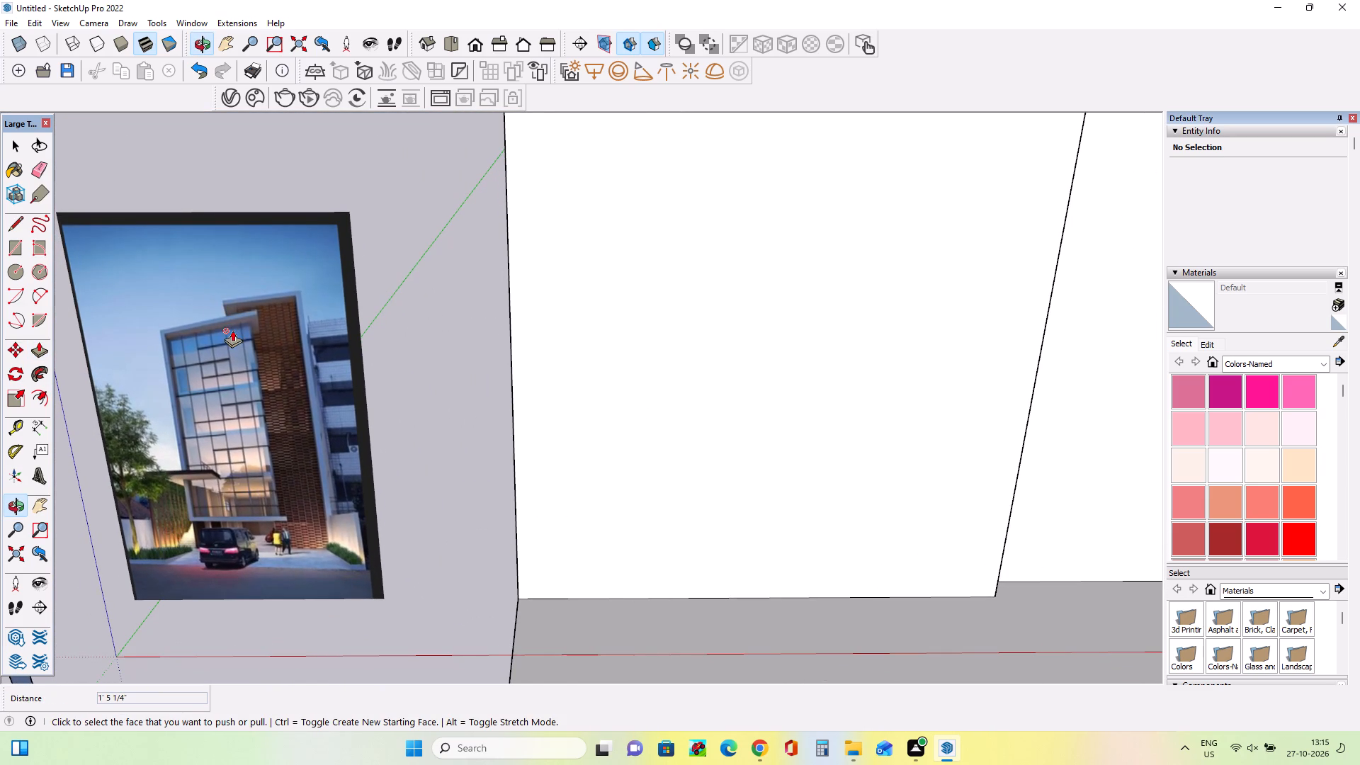
scroll(232, 330, "up", 1)
scroll(229, 350, "down", 9)
scroll(669, 463, "down", 5)
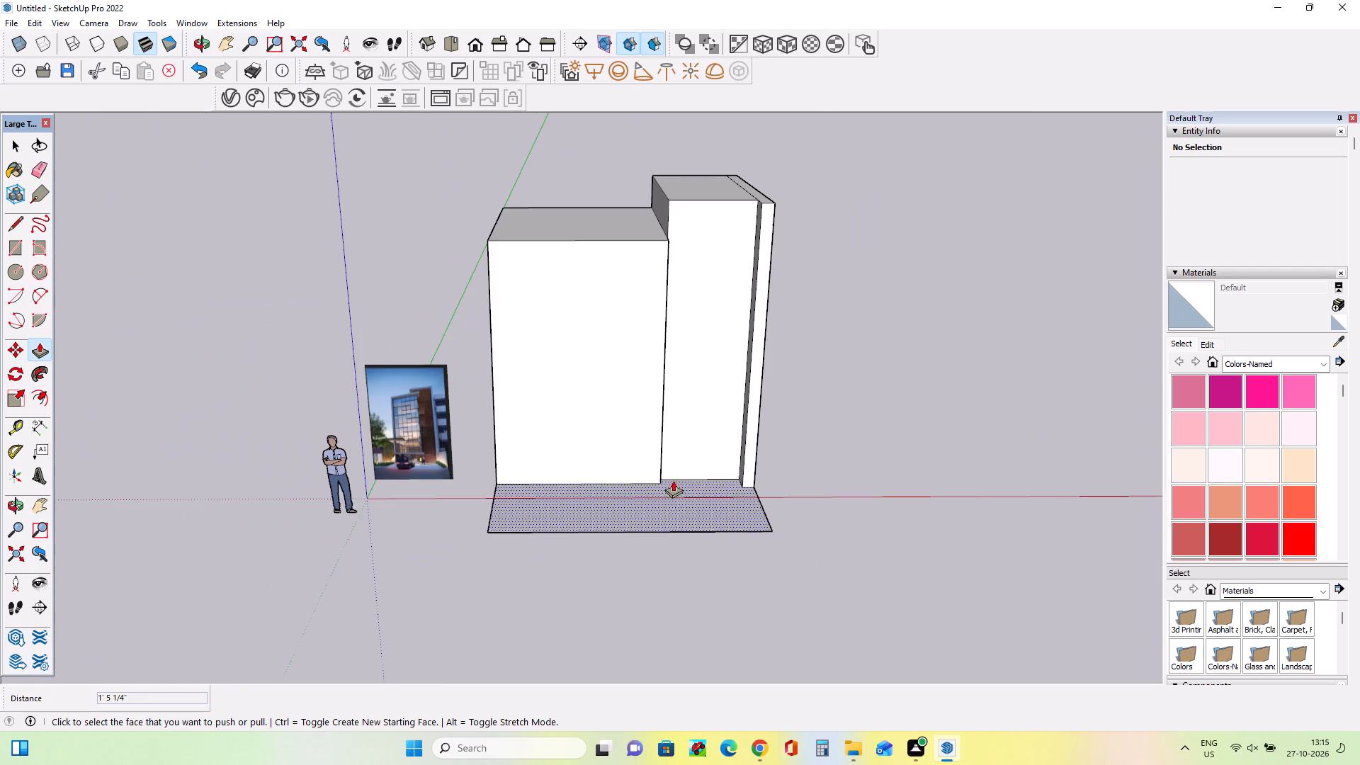
Adjust the narrower block's top by 7/8" and raise the side wall's top above the block's roof.
middle_click_drag(630, 279, 654, 306)
scroll(726, 198, "up", 3)
middle_click_drag(688, 269, 700, 255)
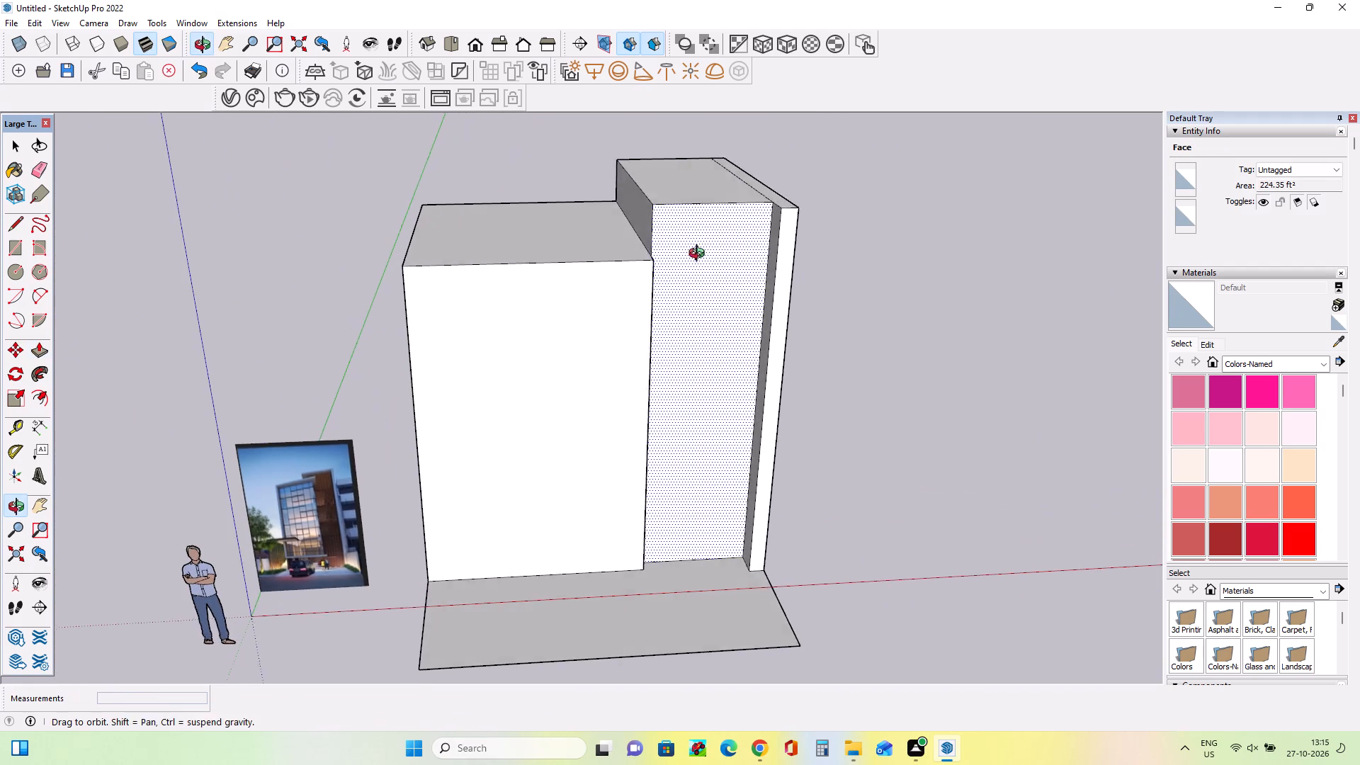
middle_click_drag(700, 255, 703, 251)
middle_click_drag(705, 196, 710, 239)
left_click(707, 212)
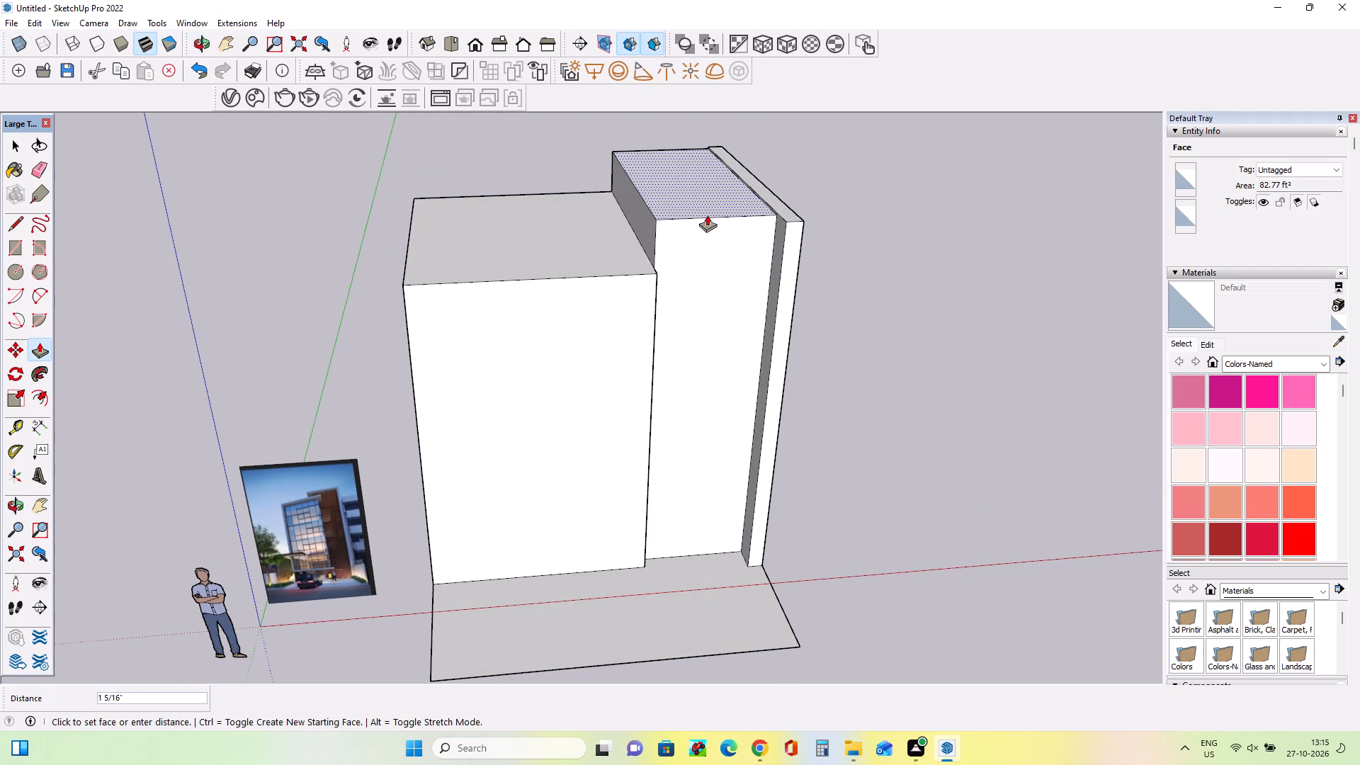
left_click_drag(742, 197, 786, 201)
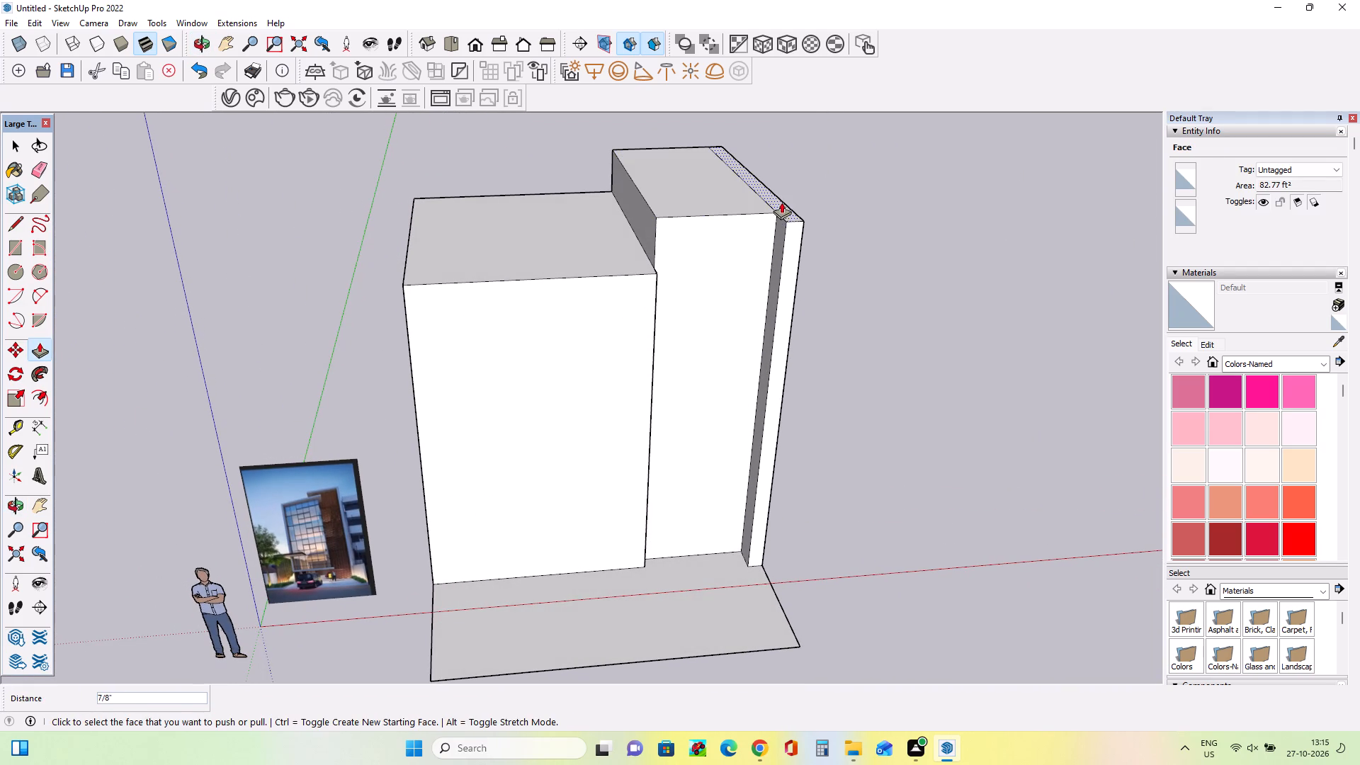
left_click_drag(783, 207, 776, 186)
Extend the side wall's raised top about 6' across the narrower block's roof and bring its front 1' 5 3/16" forward, flush with the wall.
middle_click_drag(766, 212, 861, 193)
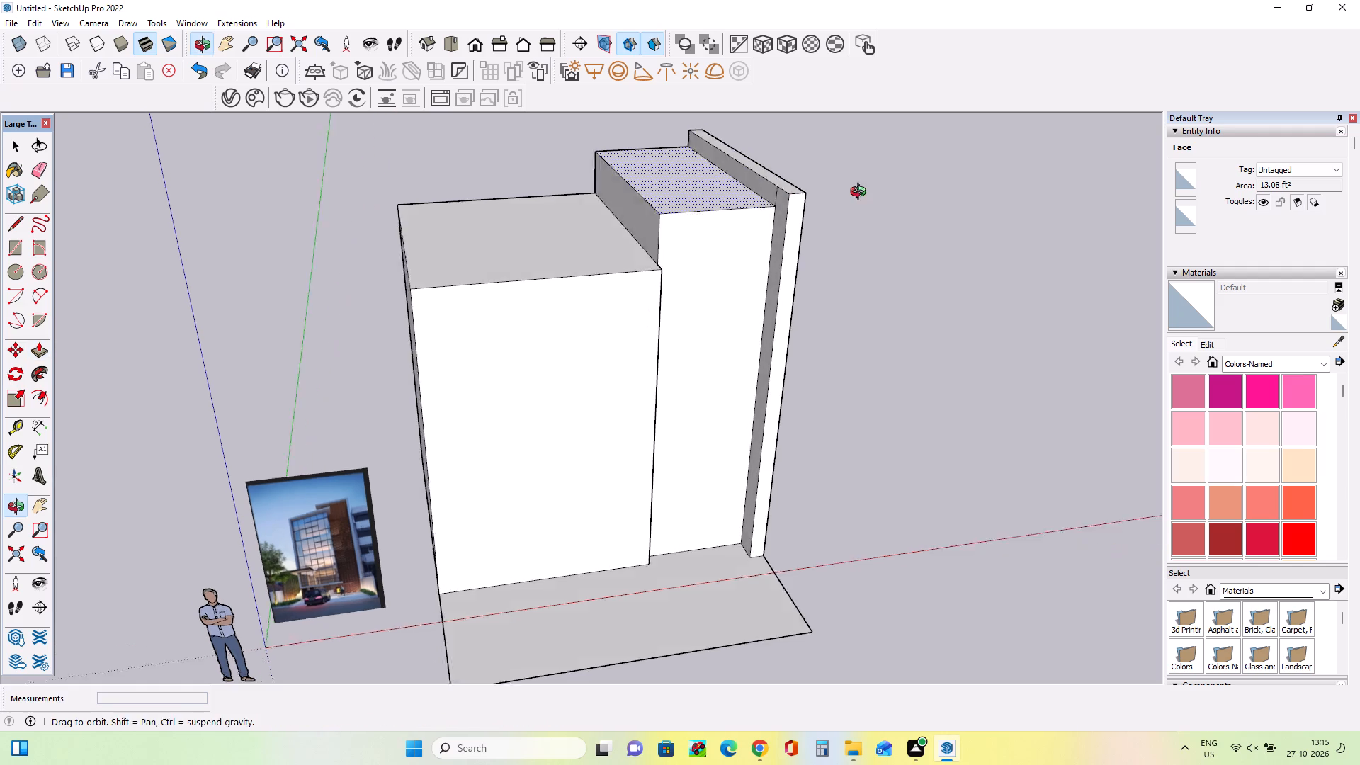
middle_click_drag(861, 193, 862, 192)
left_click_drag(754, 180, 659, 239)
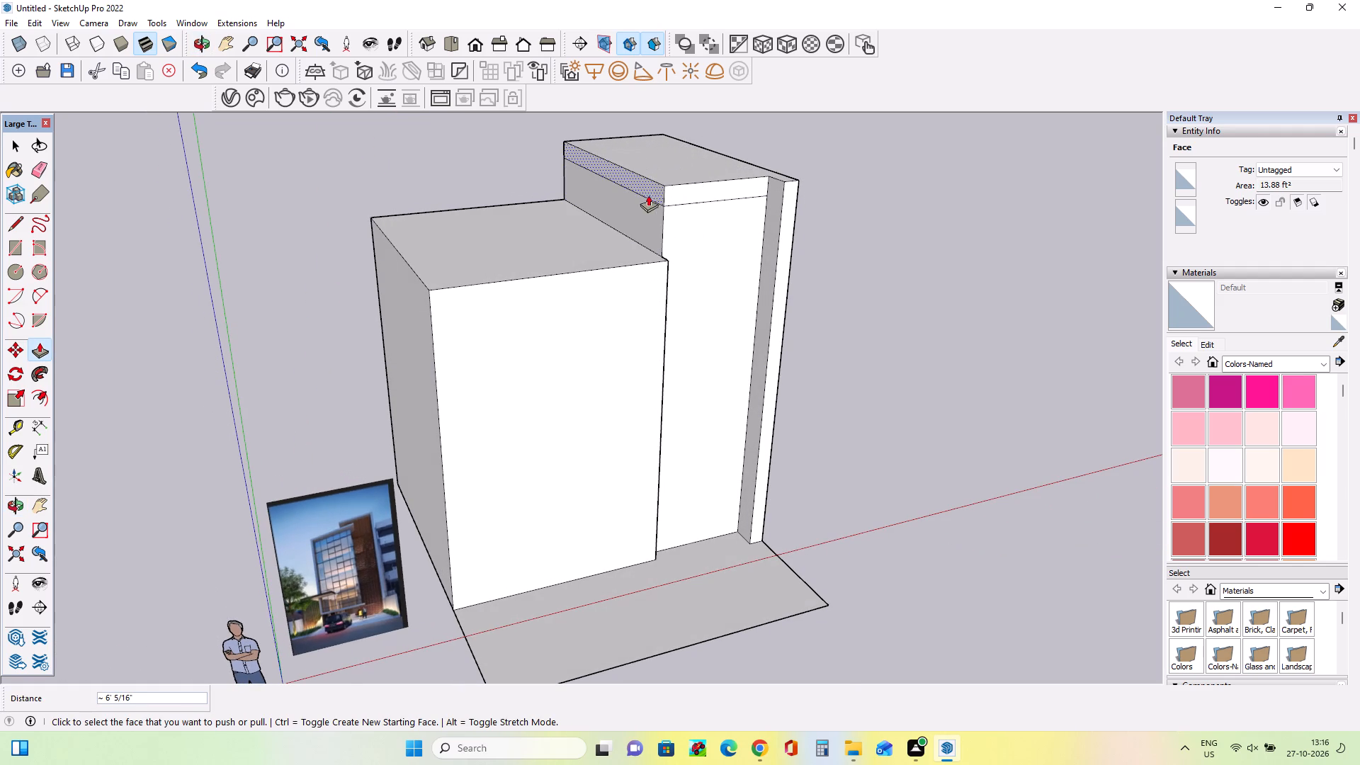
scroll(690, 188, "up", 2)
left_click_drag(733, 188, 816, 184)
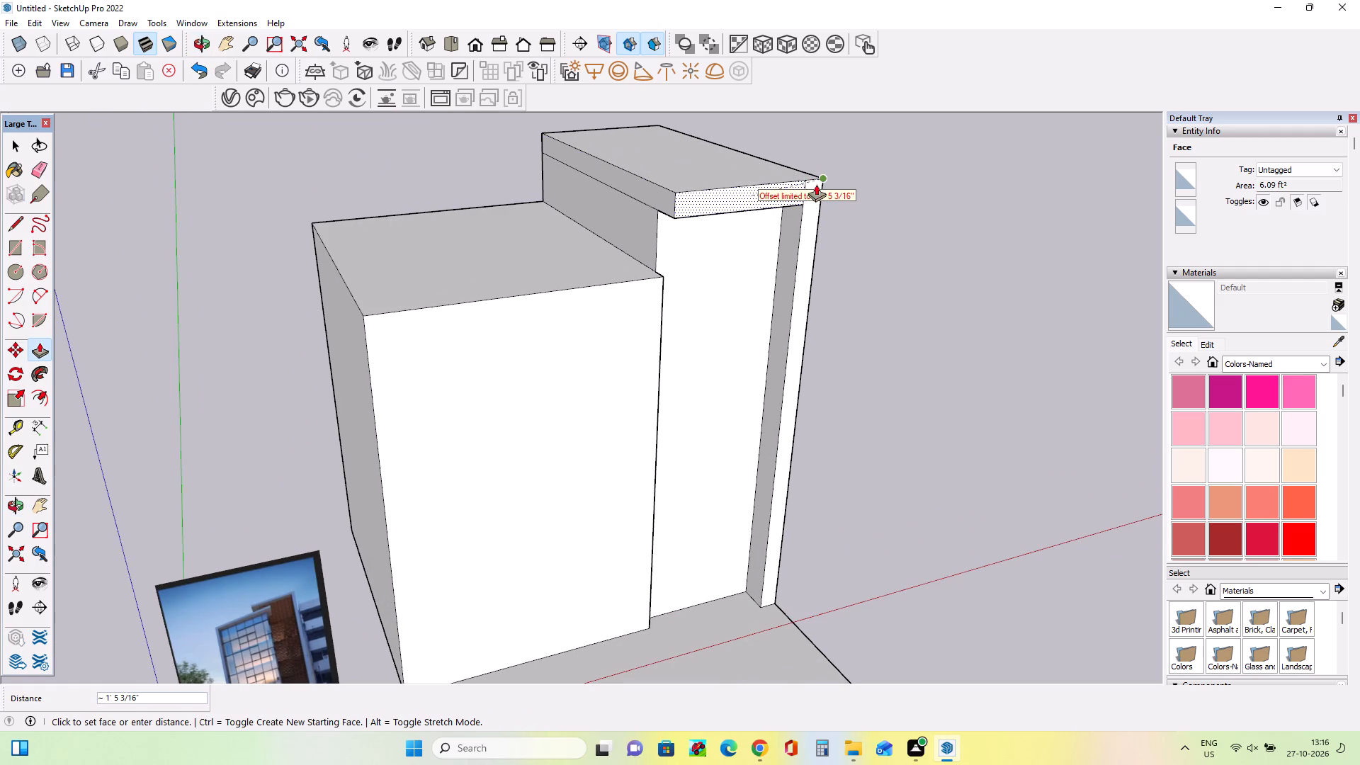
left_click_drag(816, 184, 815, 184)
Extend the roof slab's free side 3' 1 7/8" past the narrower block so it overhangs the wide block.
middle_click_drag(744, 232, 730, 184)
scroll(620, 191, "up", 3)
left_click_drag(680, 181, 577, 206)
Erase the dividing line on the underside of the overhanging roof slab.
middle_click_drag(610, 246, 564, 166)
scroll(563, 165, "down", 3)
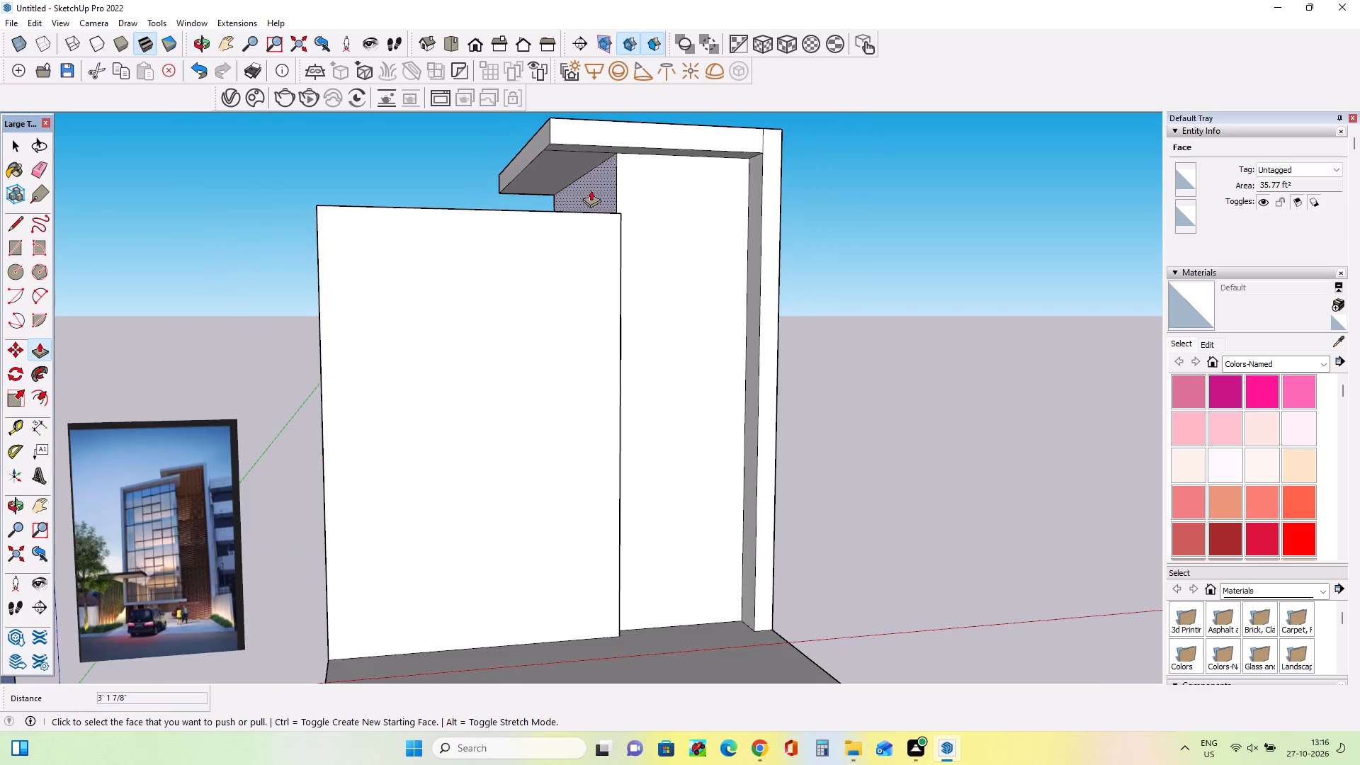
scroll(591, 197, "down", 3)
middle_click(611, 139)
scroll(577, 175, "up", 3)
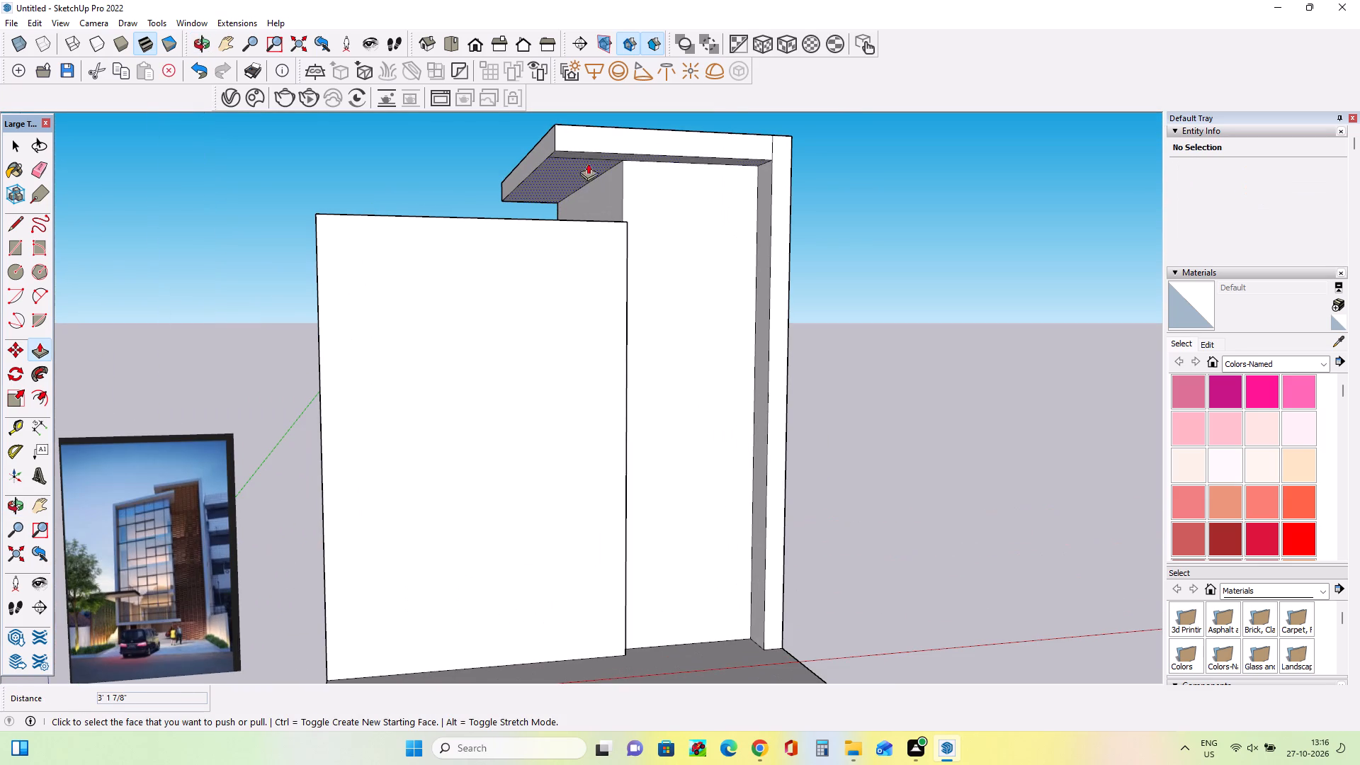
left_click(29, 175)
scroll(527, 126, "up", 5)
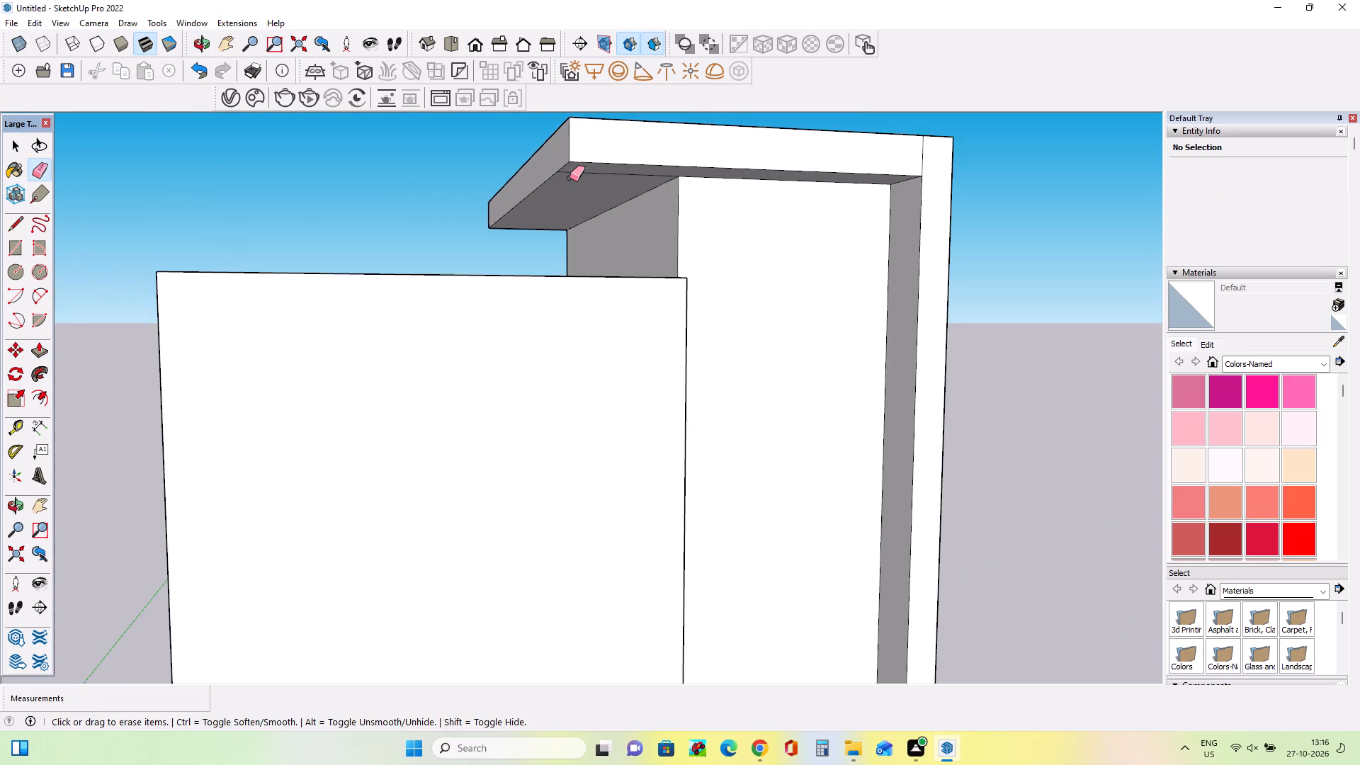
middle_click_drag(569, 178, 557, 131)
left_click(572, 159)
middle_click_drag(571, 259, 574, 300)
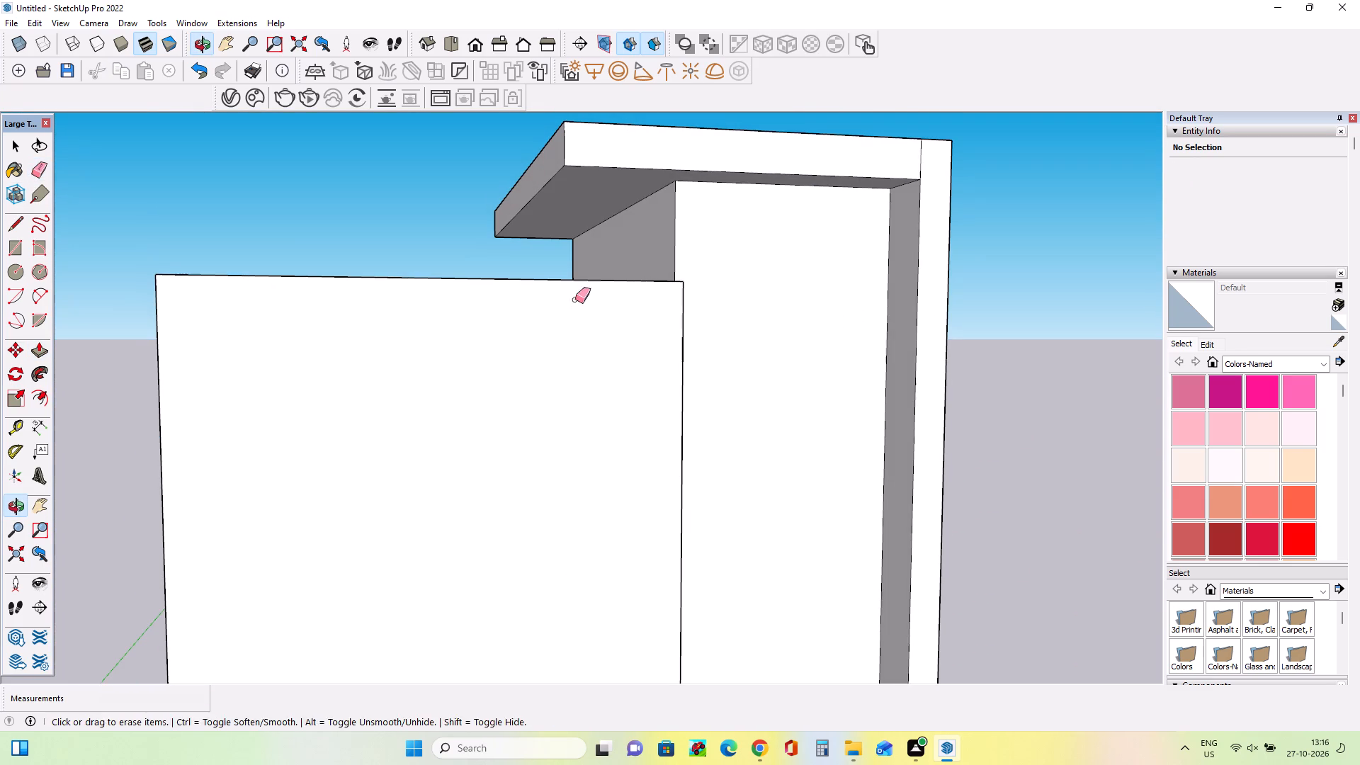
Thin the roof slab by pushing its underside up 4 5/8", and erase the leftover edge lines on the narrower block's front and side faces.
left_click(38, 348)
left_click_drag(578, 193, 579, 178)
middle_click_drag(575, 210, 575, 220)
middle_click_drag(572, 245, 577, 258)
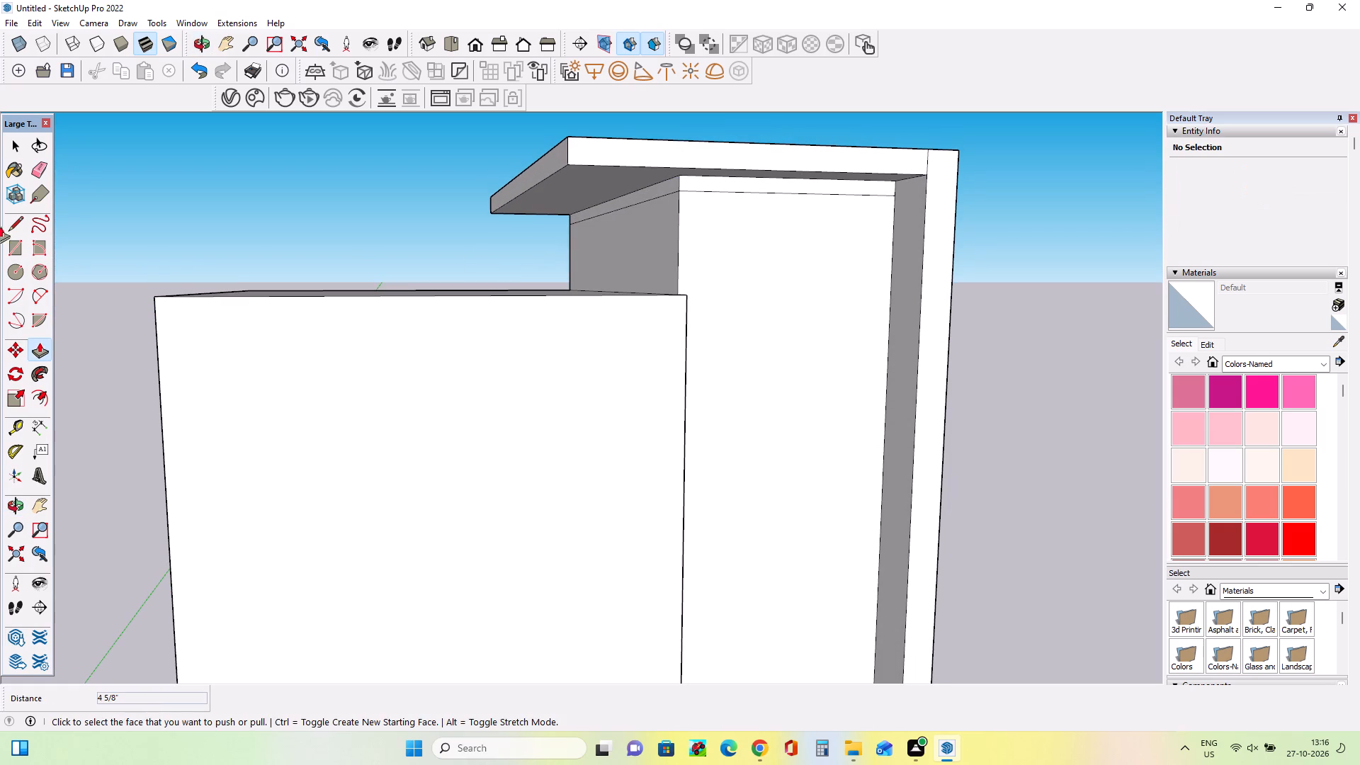
left_click(42, 167)
left_click(742, 192)
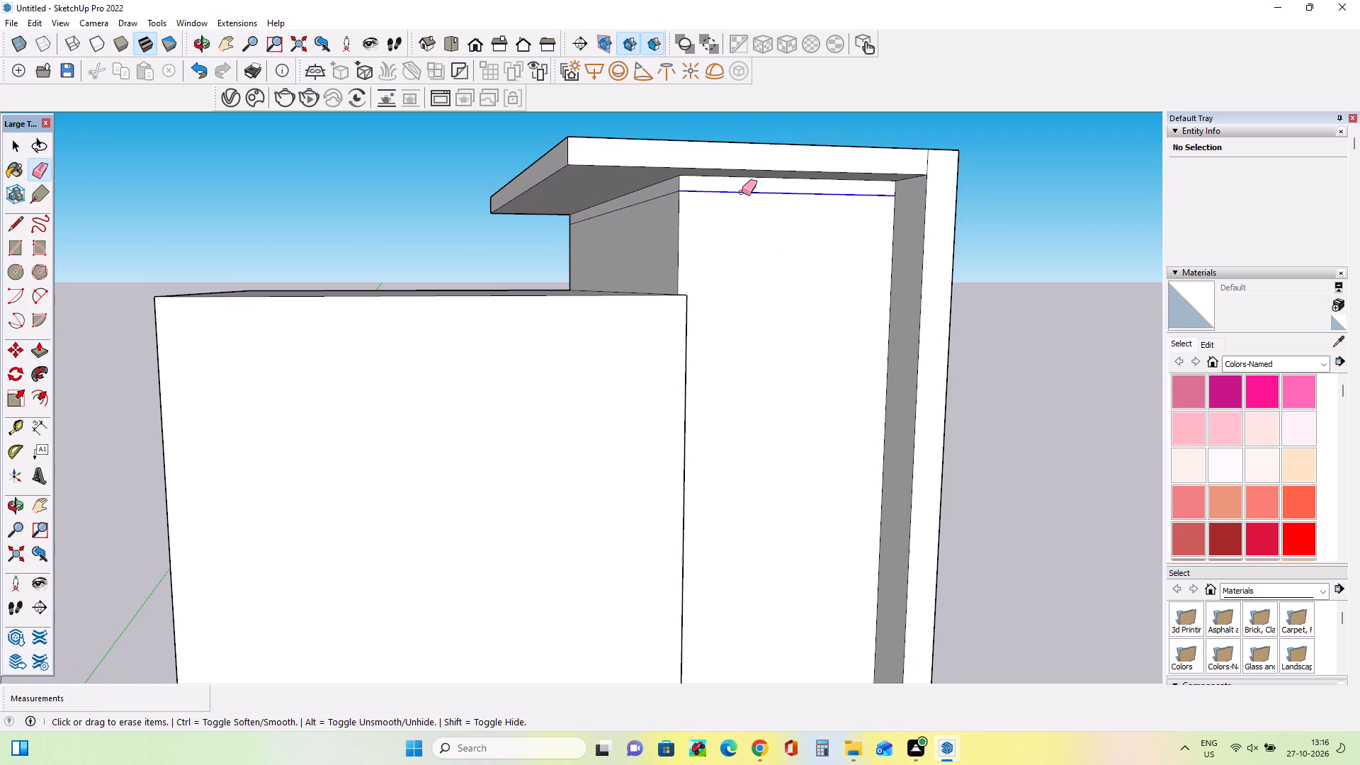
left_click(671, 191)
left_click(675, 193)
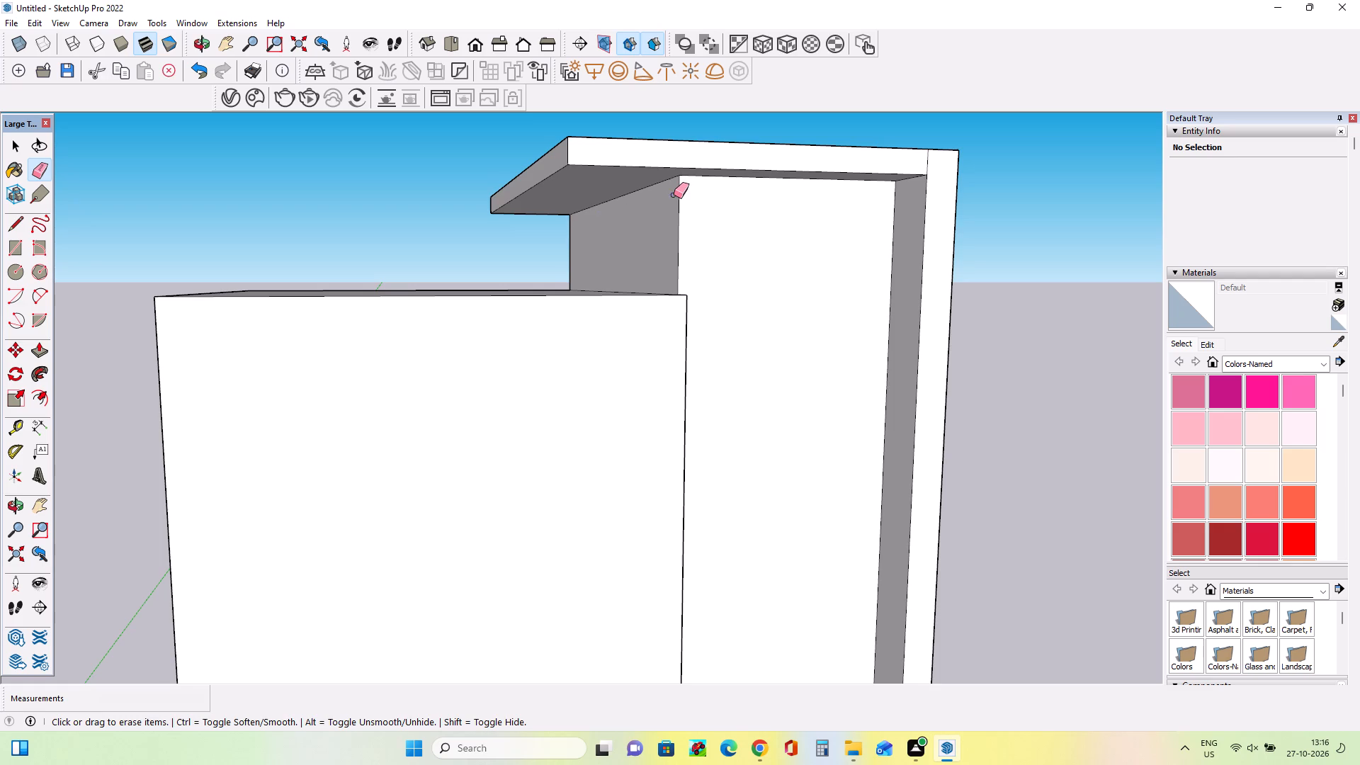
Examine the overhanging roof slab and block heights from several angles against the reference image.
middle_click_drag(608, 290, 615, 300)
scroll(608, 260, "down", 2)
scroll(845, 226, "down", 4)
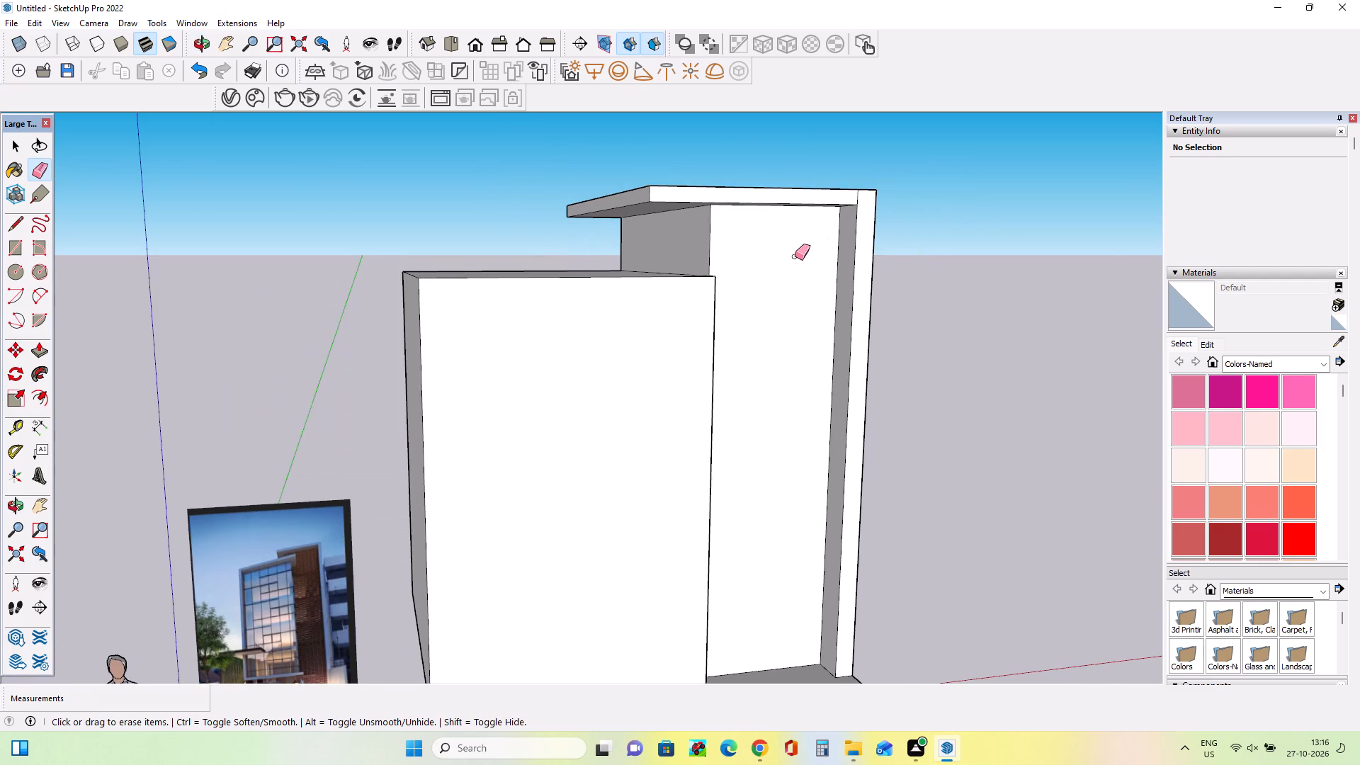
middle_click_drag(790, 274, 787, 290)
middle_click_drag(740, 288, 460, 321)
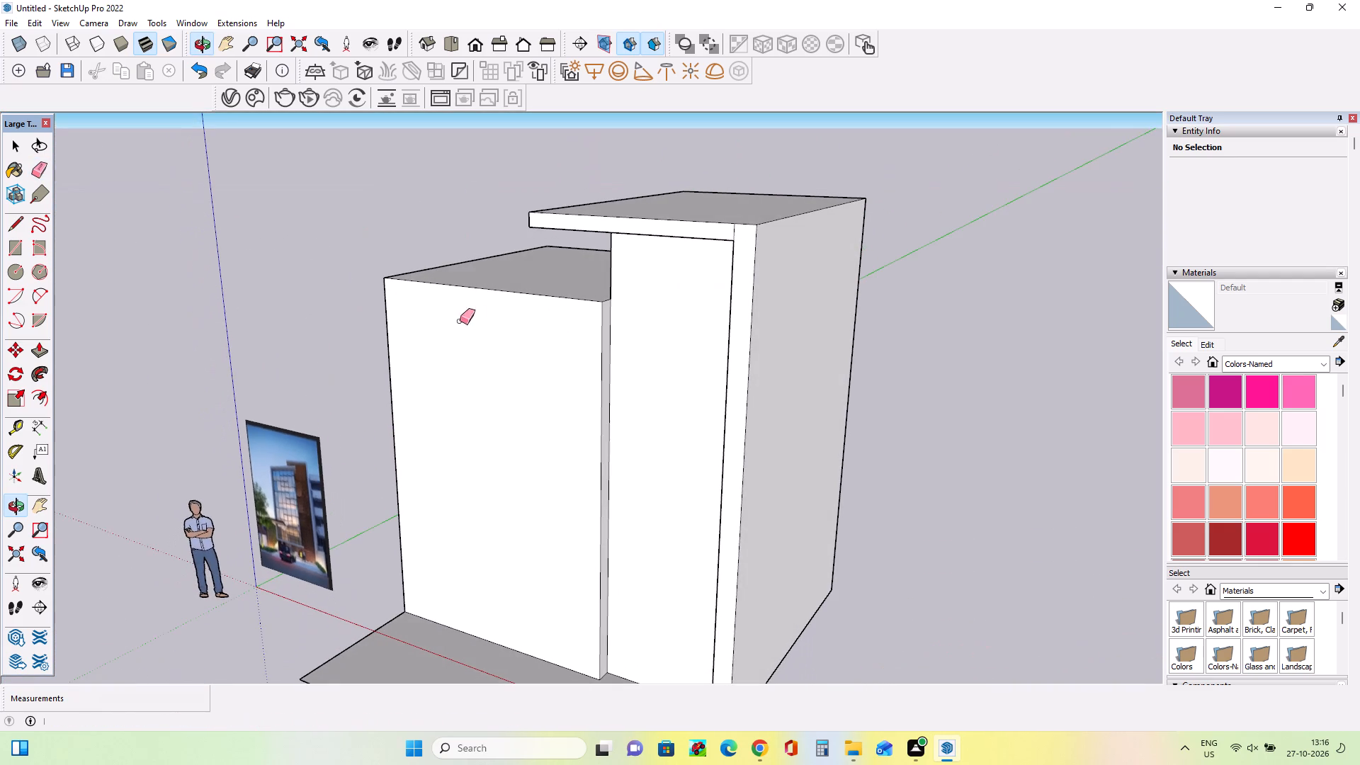
middle_click_drag(572, 344, 650, 336)
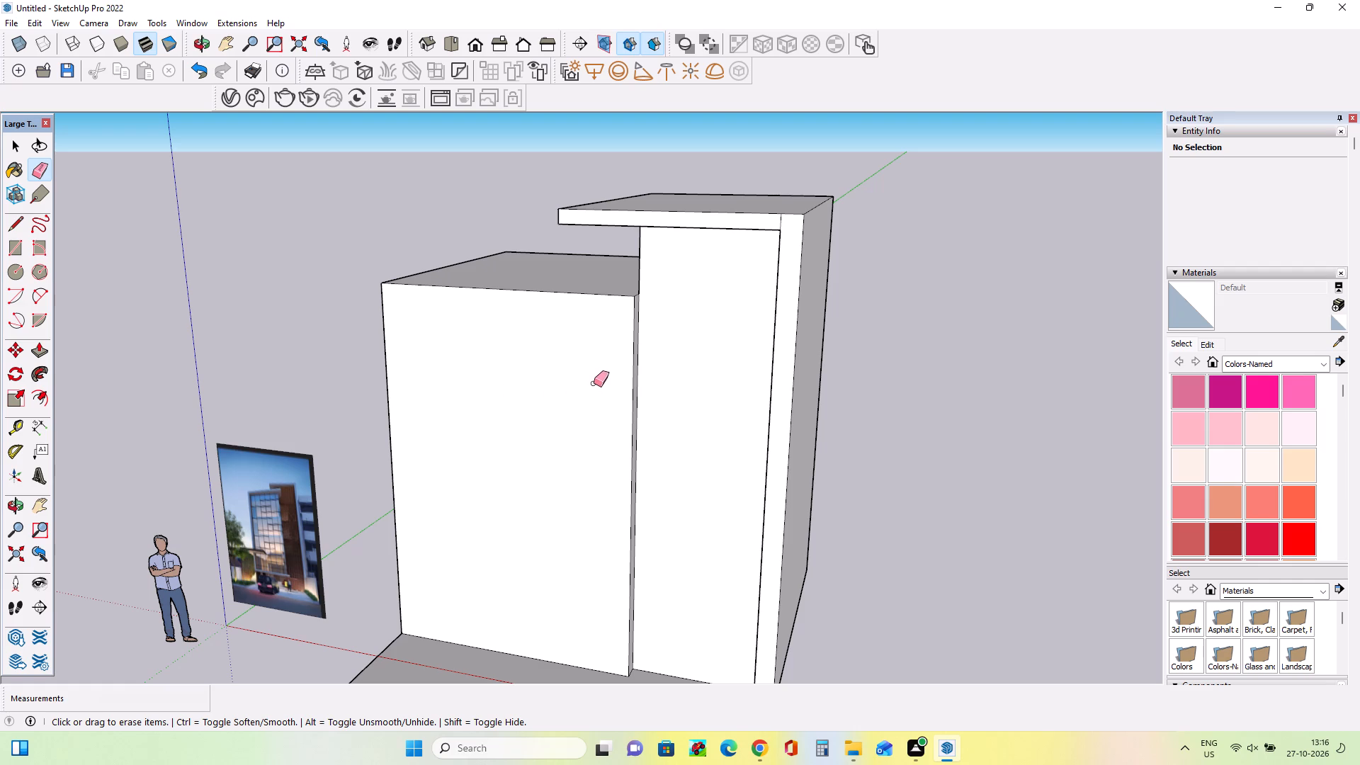
middle_click_drag(599, 394, 717, 314)
middle_click_drag(624, 293, 740, 268)
middle_click_drag(601, 289, 533, 332)
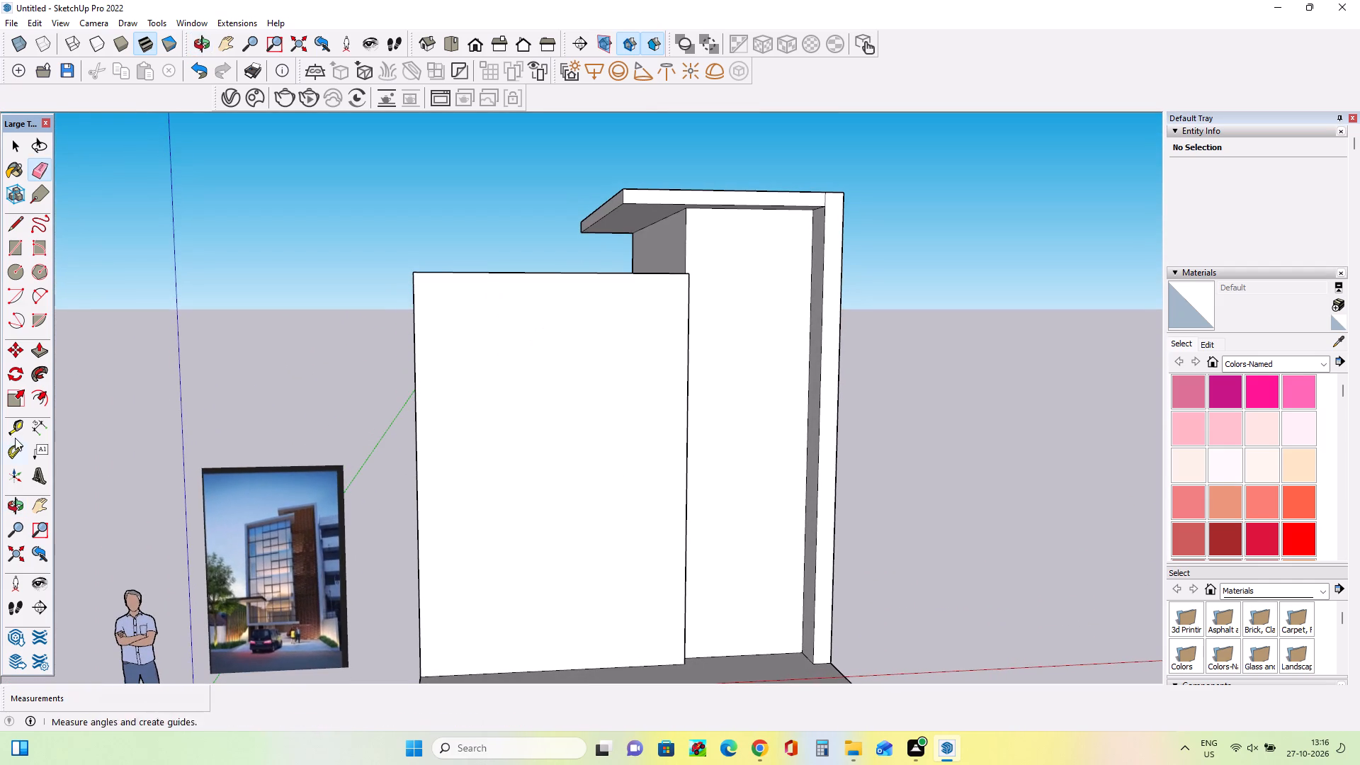
Raise the wide front block's top by 7 3/16", keeping it below the overhanging roof slab.
left_click(35, 356)
middle_click_drag(585, 439, 586, 525)
left_click_drag(579, 309, 581, 295)
Draw a 12' 3 3/8" by 10 3/4" strip along the wide front block's top front edge and pull it out 2' 2 1/16" as a slab.
middle_click_drag(645, 414, 591, 324)
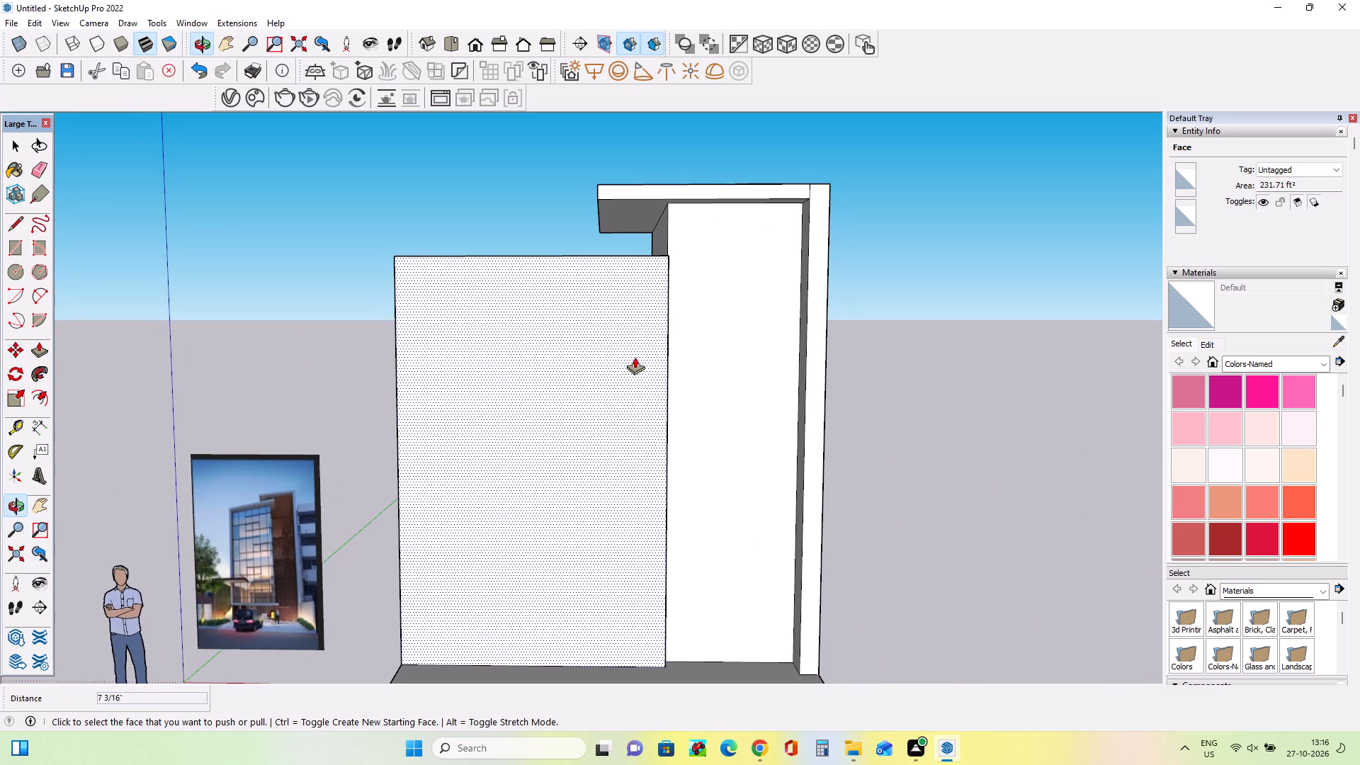
middle_click_drag(635, 357, 696, 348)
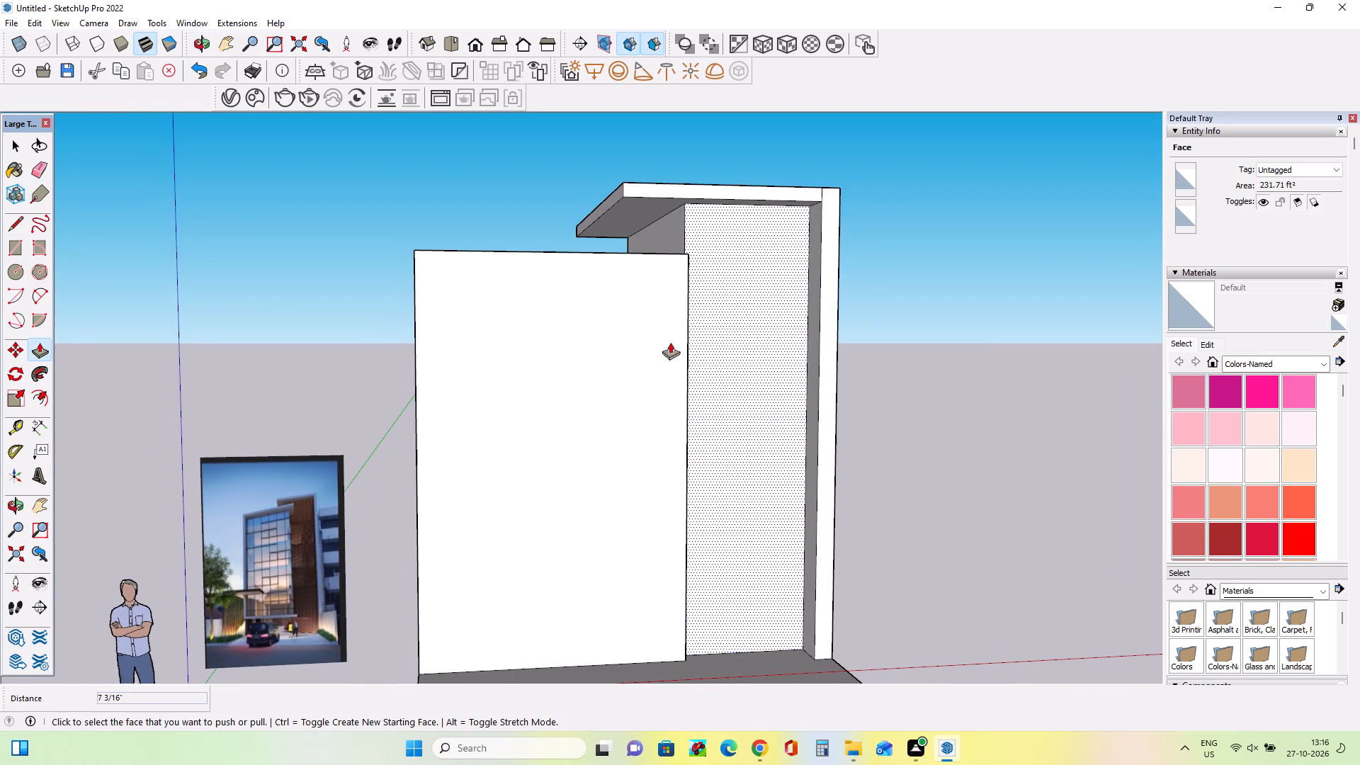
middle_click_drag(518, 329, 548, 351)
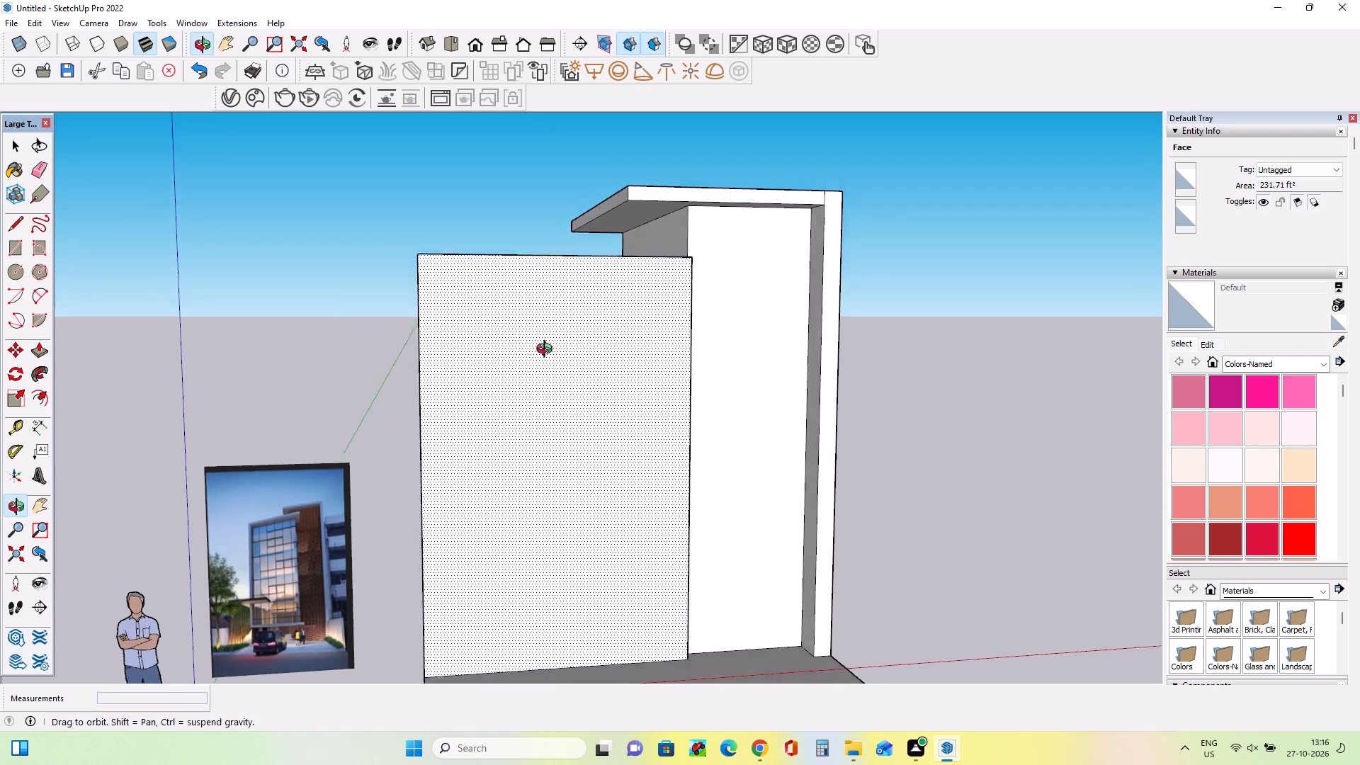
middle_click_drag(548, 351, 538, 341)
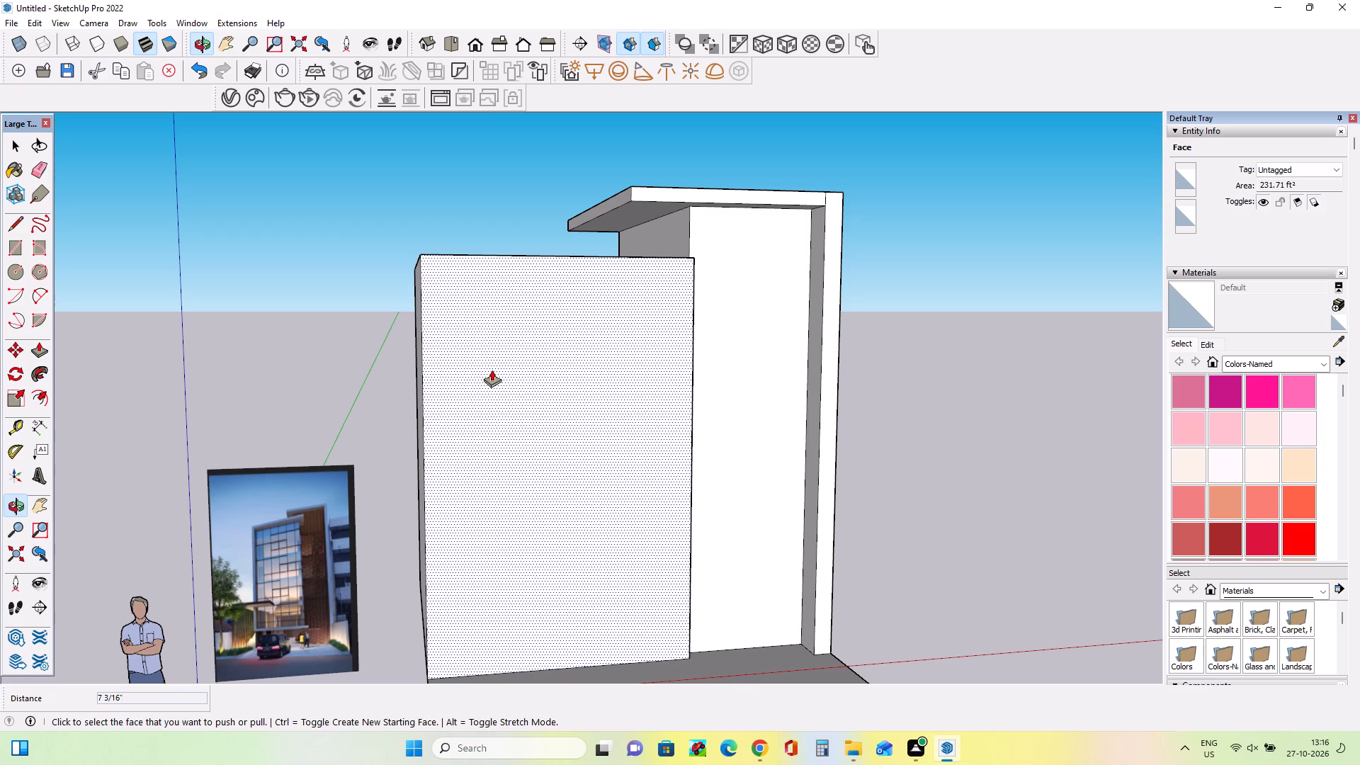
middle_click_drag(492, 371, 502, 395)
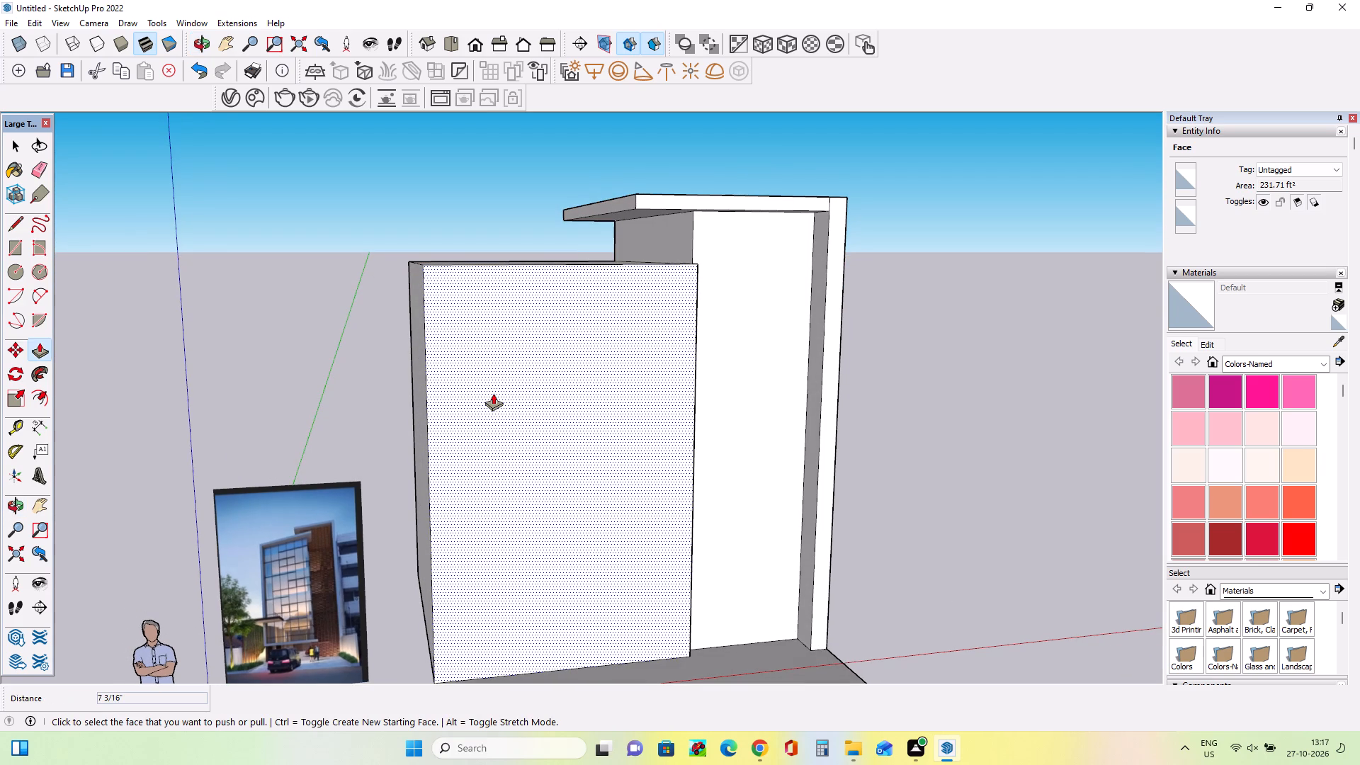
middle_click(493, 390)
middle_click_drag(552, 364, 565, 375)
left_click(11, 248)
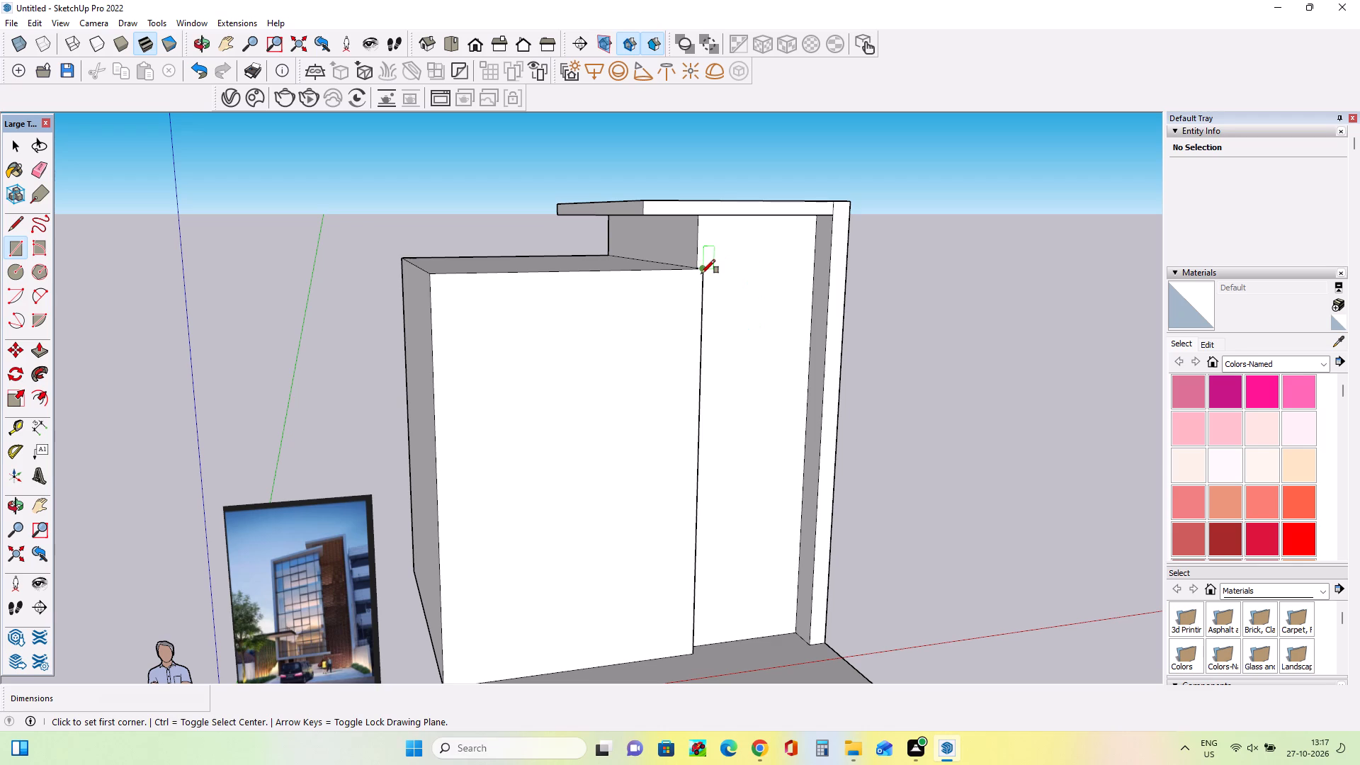
left_click(701, 273)
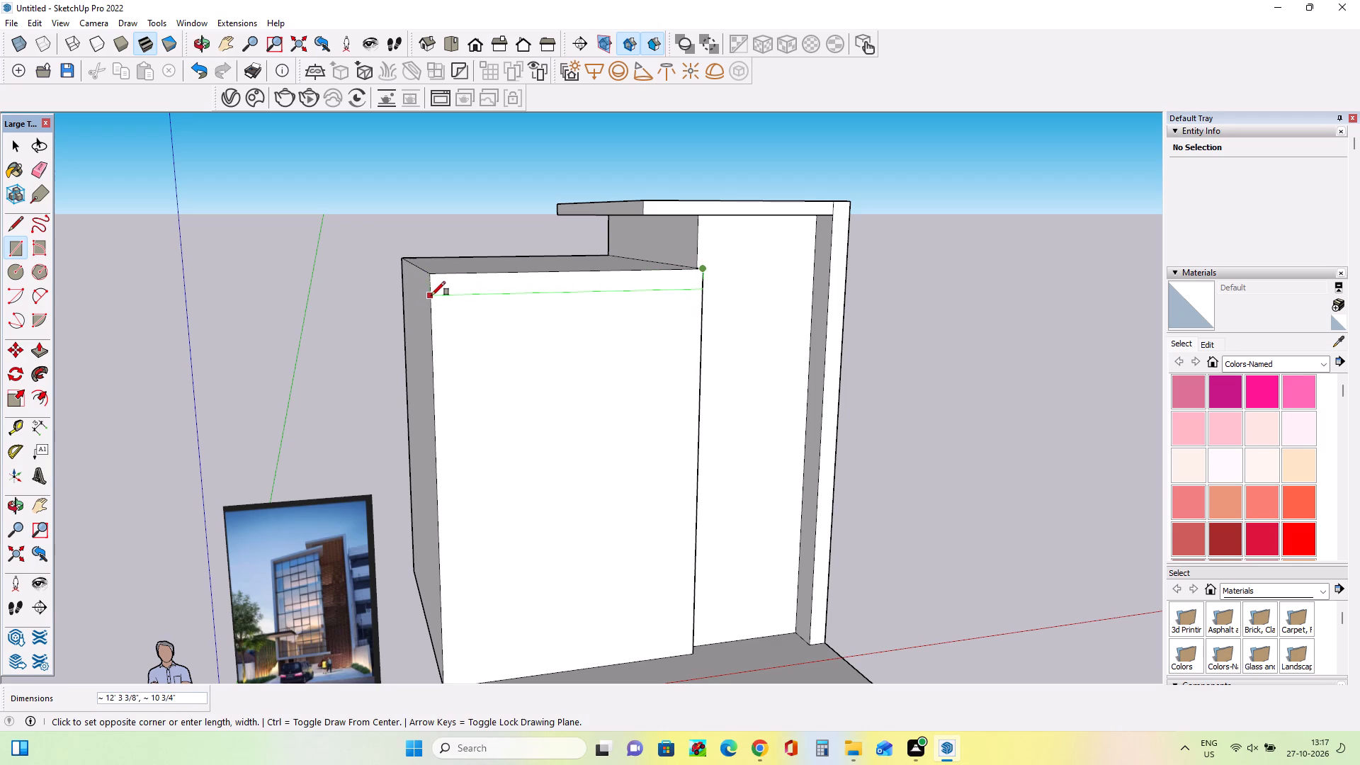
left_click(431, 295)
middle_click_drag(555, 362, 578, 354)
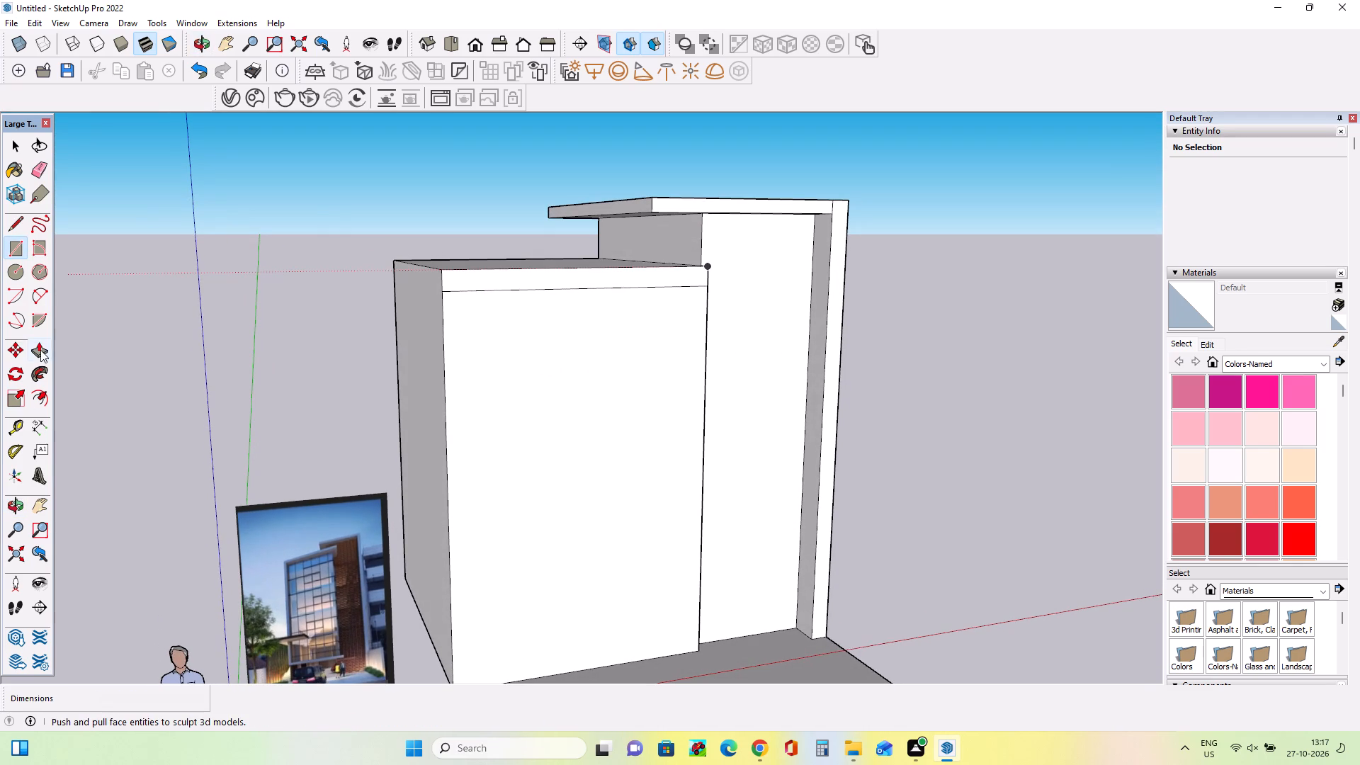
left_click(40, 350)
left_click_drag(557, 278, 570, 295)
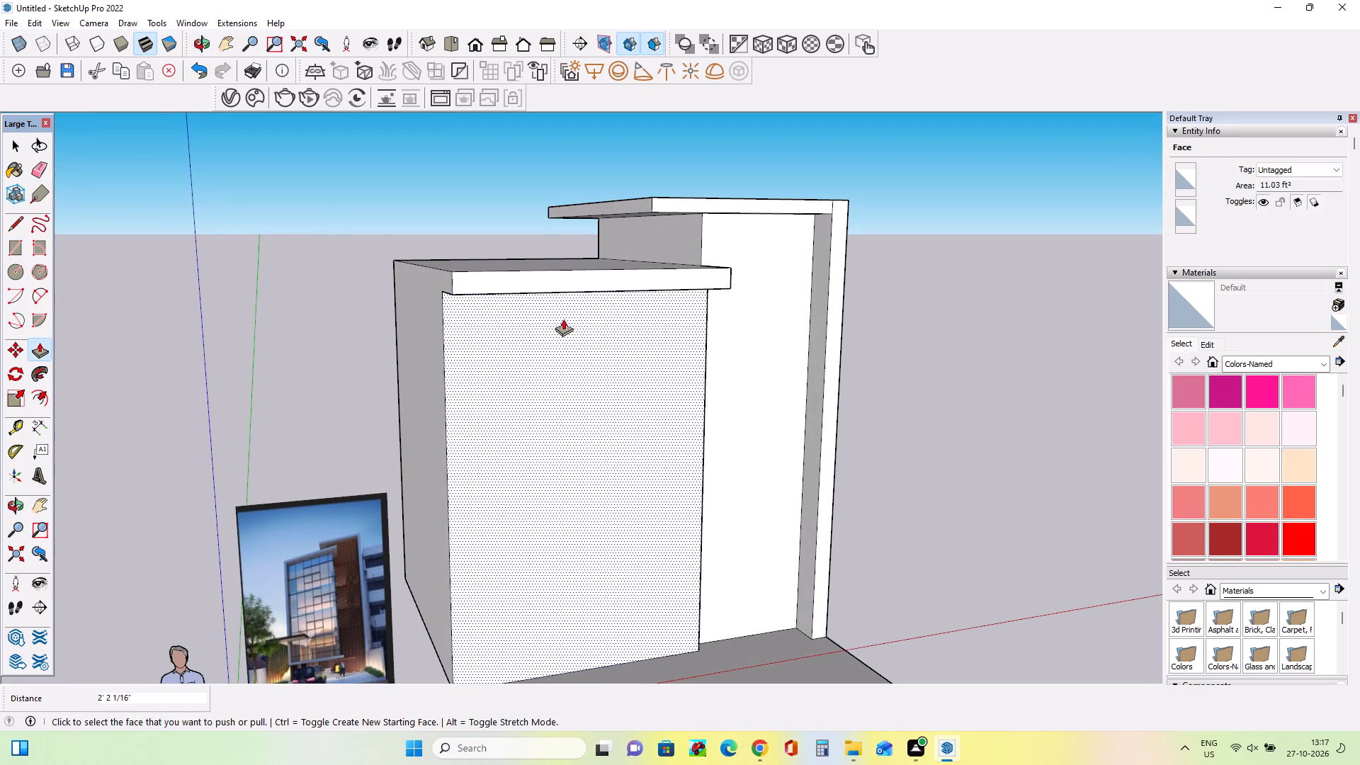
Thin the wide front block's projecting roof slab by pushing its underside up 13/16" and a further 2 1/4".
middle_click_drag(562, 319, 606, 183)
left_click(591, 226)
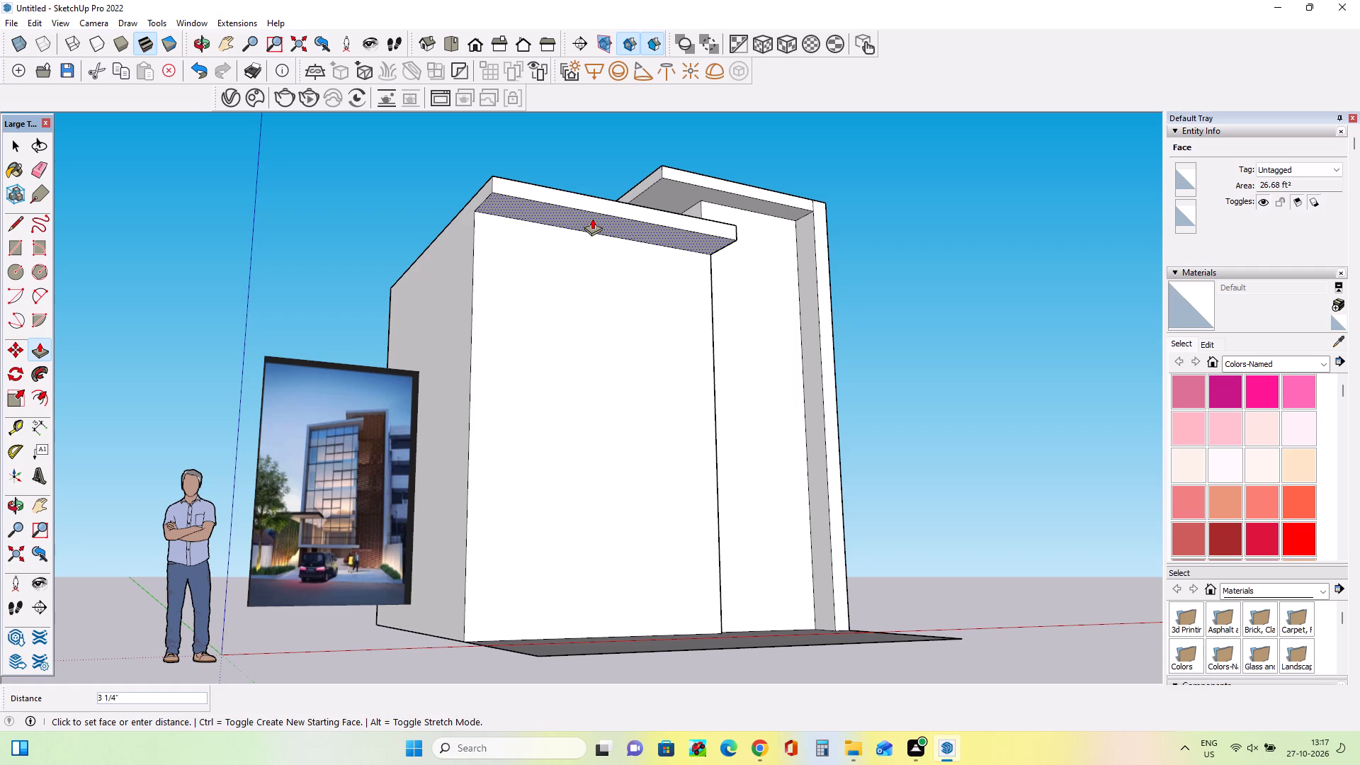
middle_click_drag(569, 266, 569, 298)
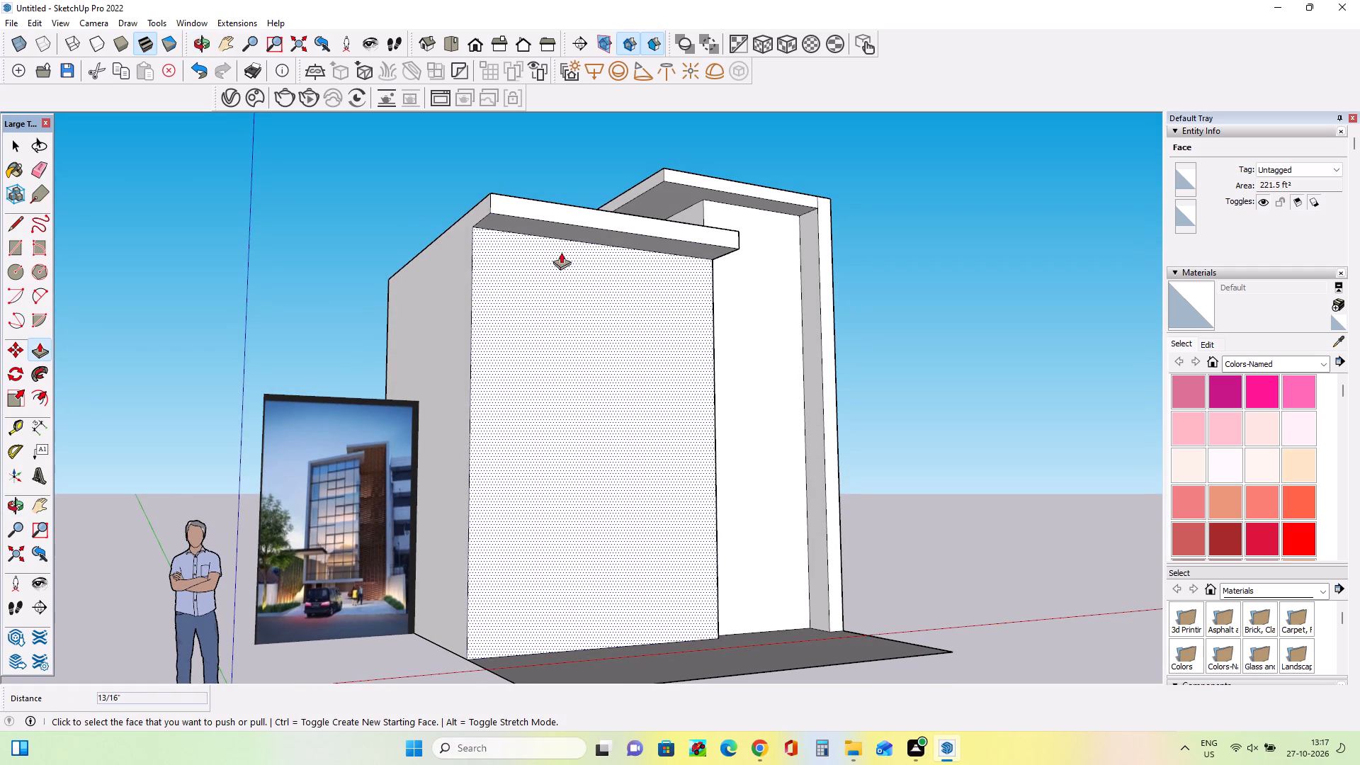
left_click(562, 230)
Draw a full-height vertical strip about 18' 2 11/16" by 1' 7 7/16" on the wide block's front face, along its outer edge below the slab.
middle_click_drag(540, 311, 538, 295)
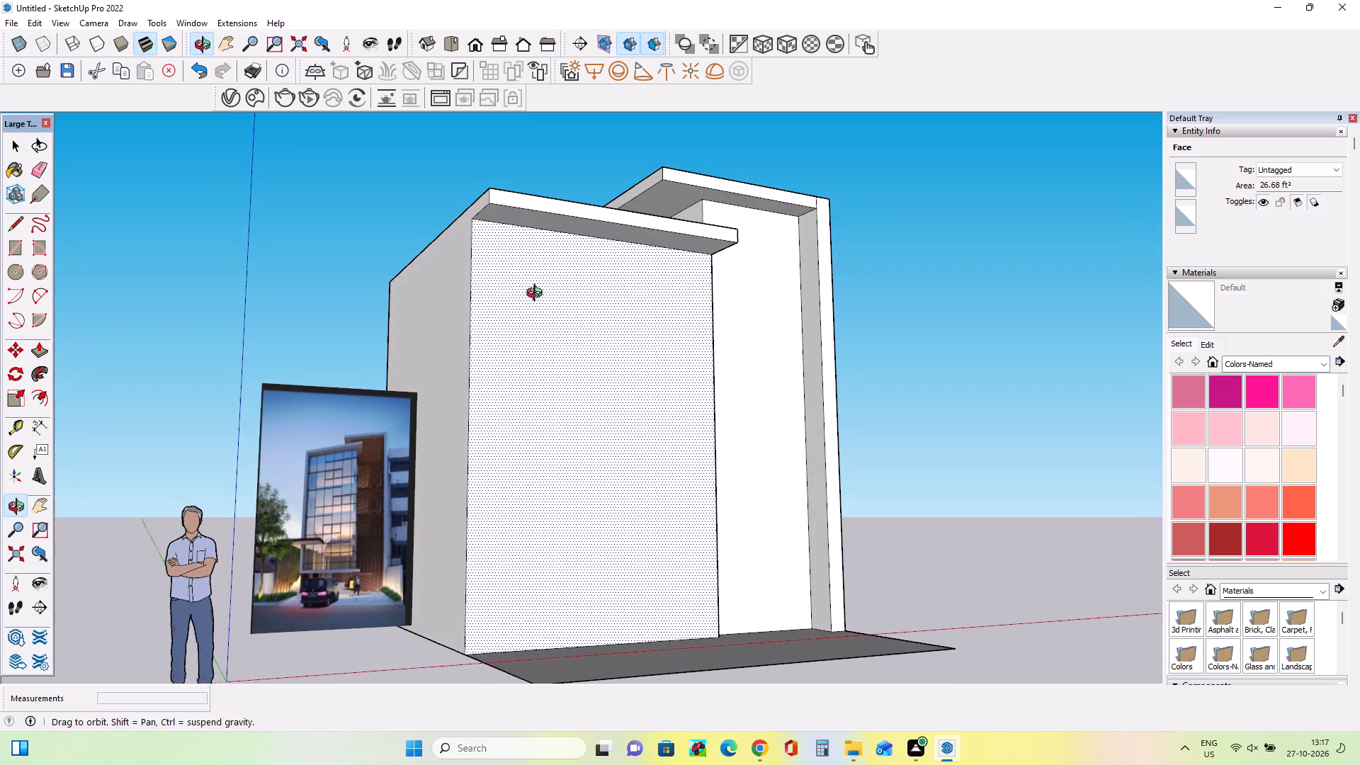
middle_click_drag(538, 295, 538, 290)
middle_click(498, 288)
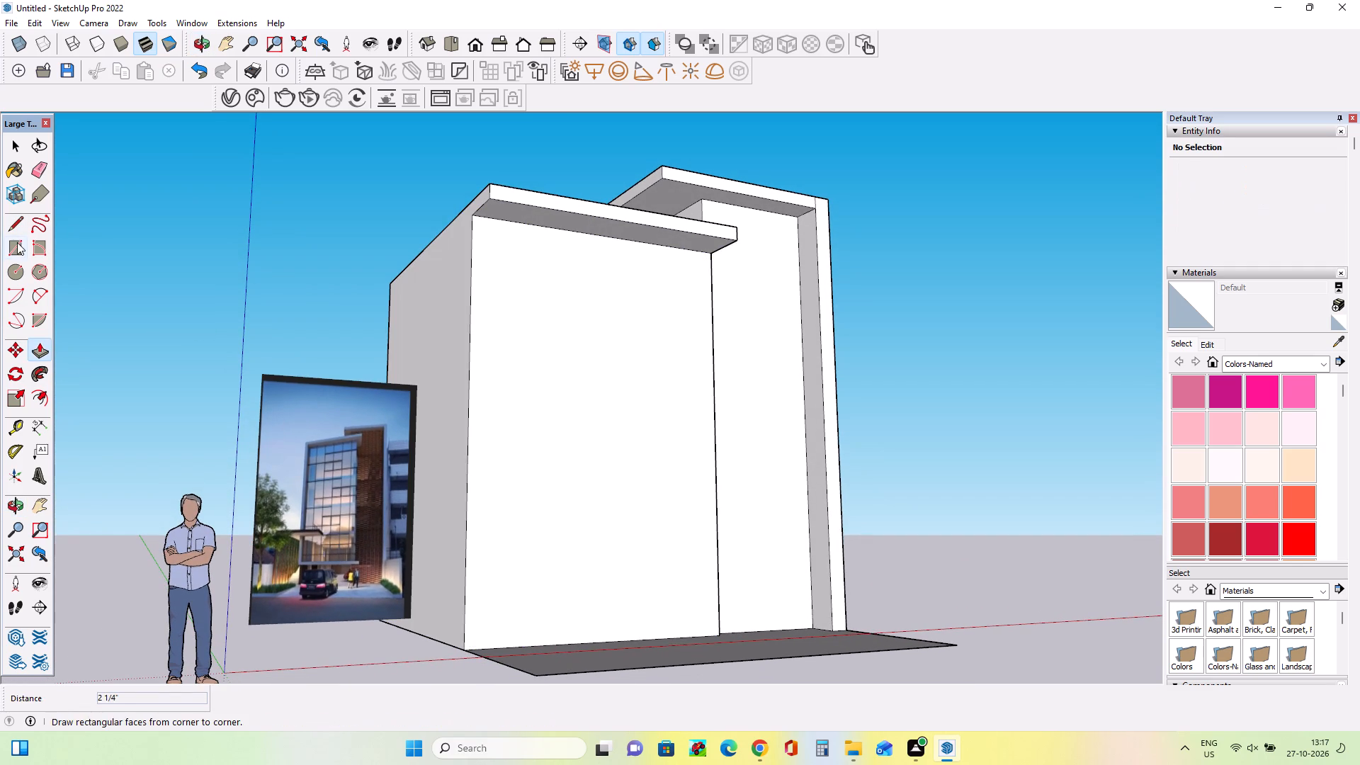
left_click(17, 242)
left_click(475, 219)
middle_click_drag(550, 467, 538, 529)
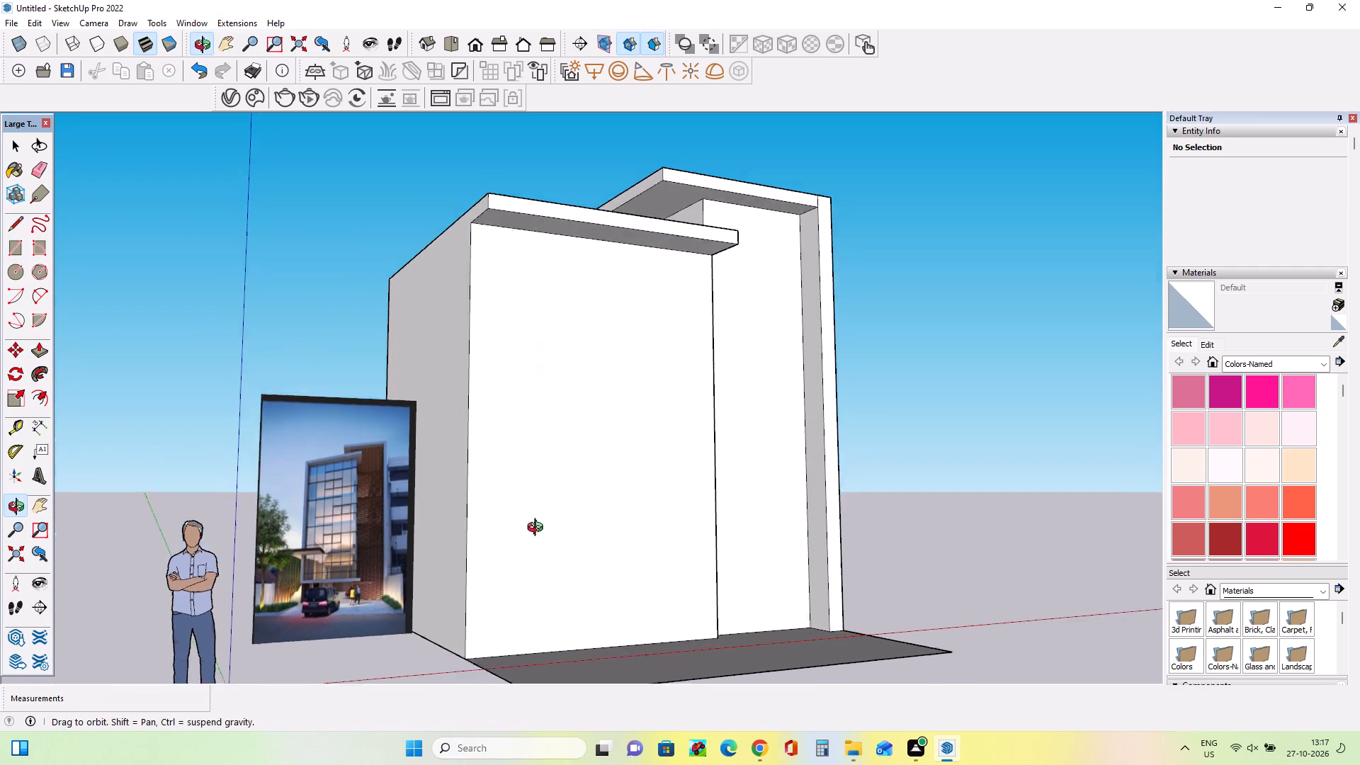
middle_click_drag(538, 529, 519, 567)
scroll(492, 636, "down", 6)
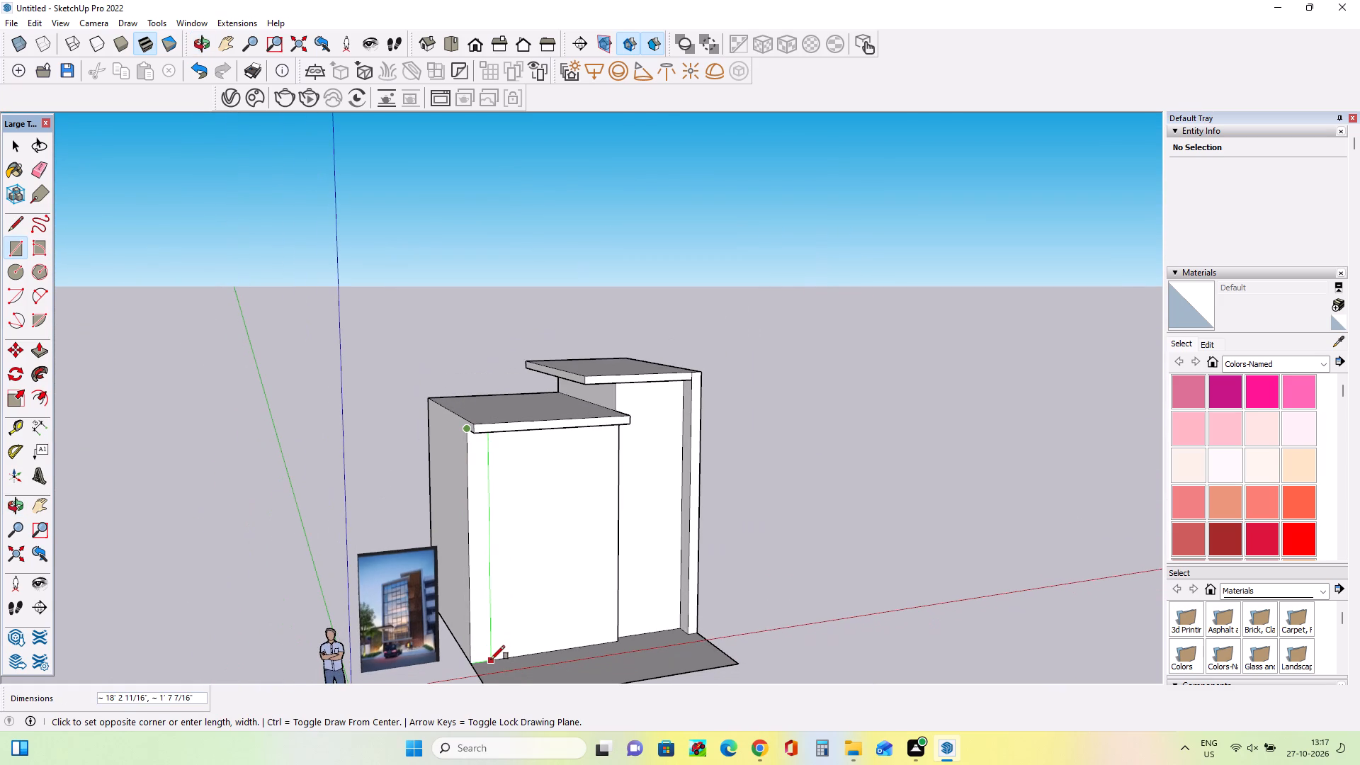
left_click(491, 659)
Pull the vertical strip forward flush with the front of the wide block's roof slab to form a side wall.
middle_click_drag(487, 657, 387, 497)
scroll(379, 475, "down", 2)
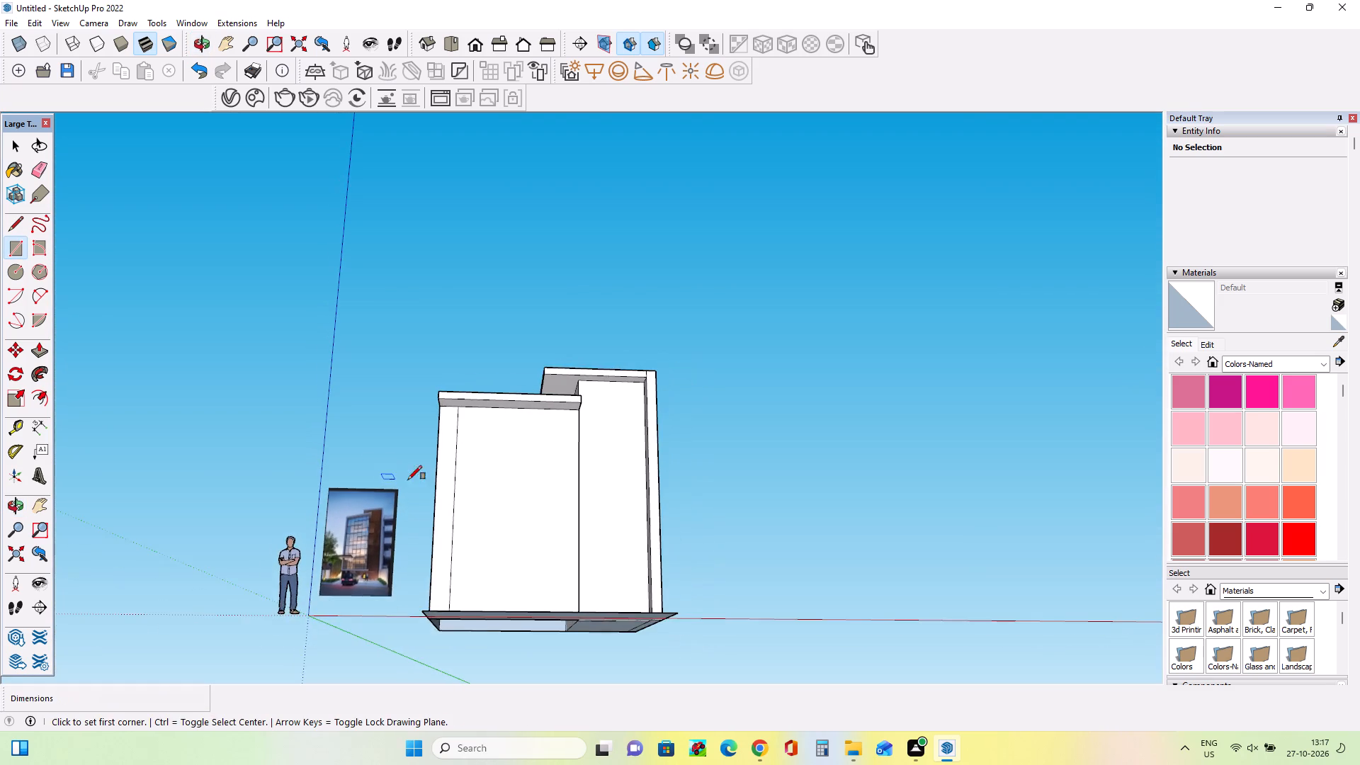
middle_click_drag(484, 514, 467, 566)
scroll(440, 565, "up", 3)
middle_click_drag(463, 578, 470, 592)
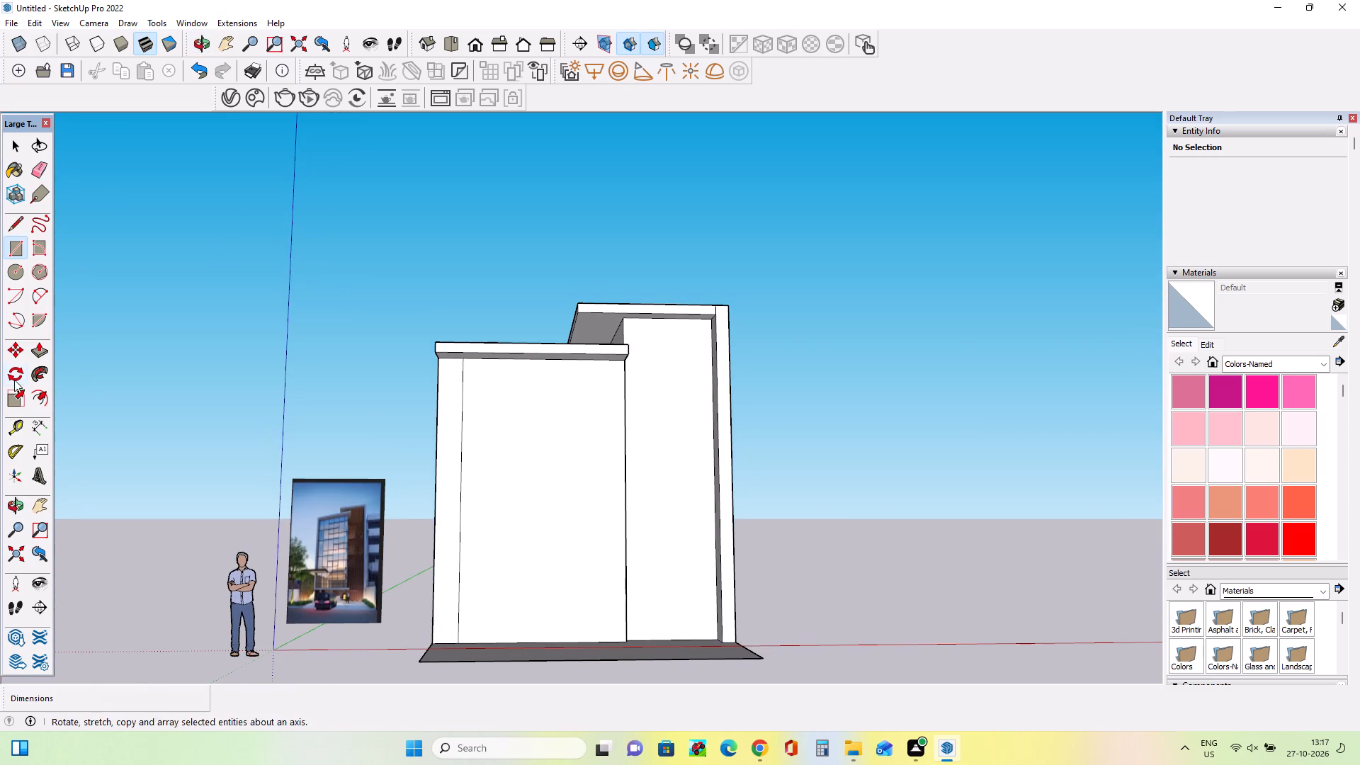
left_click(41, 348)
left_click_drag(448, 395, 470, 351)
Narrow the projecting side wall by pushing its inner face outward 7 7/16".
middle_click_drag(520, 420, 414, 487)
scroll(439, 489, "up", 4)
middle_click_drag(484, 538, 429, 549)
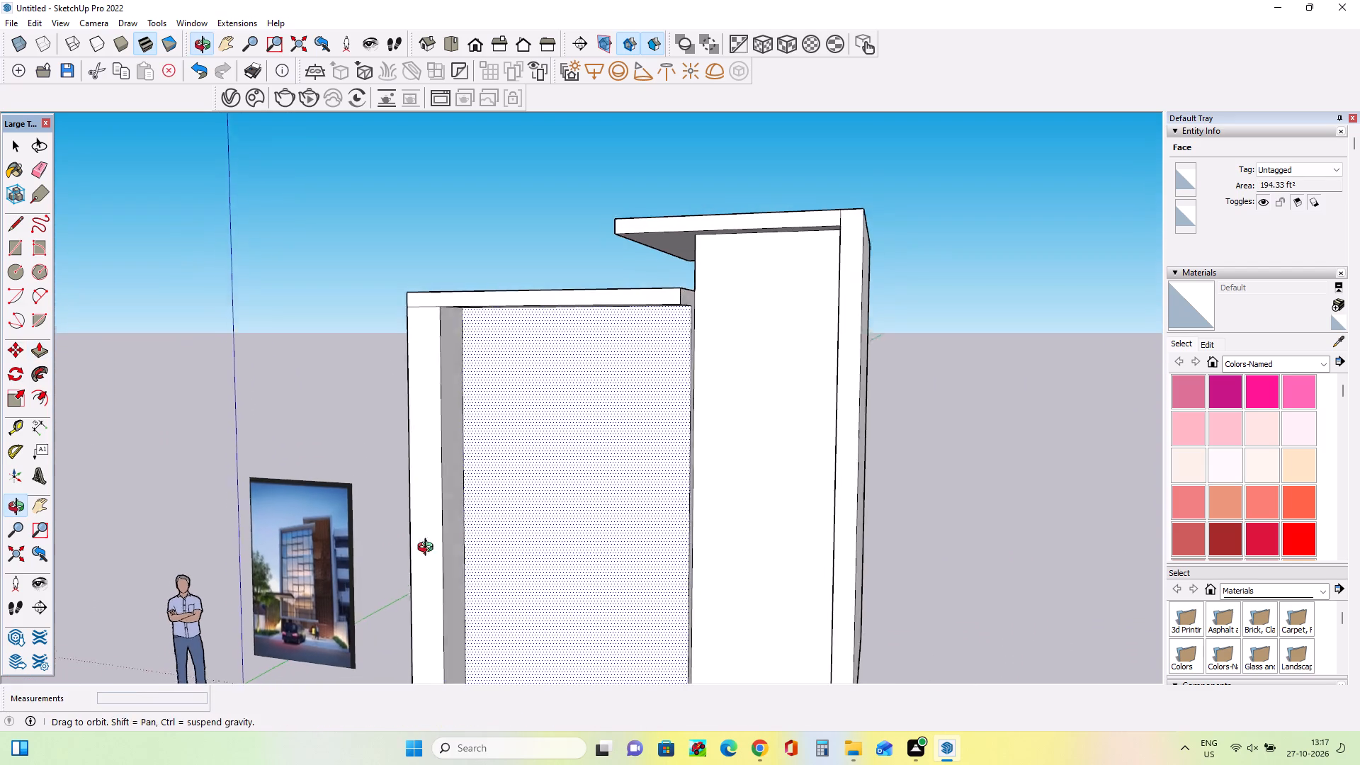
middle_click_drag(429, 549, 417, 550)
left_click_drag(442, 548, 431, 547)
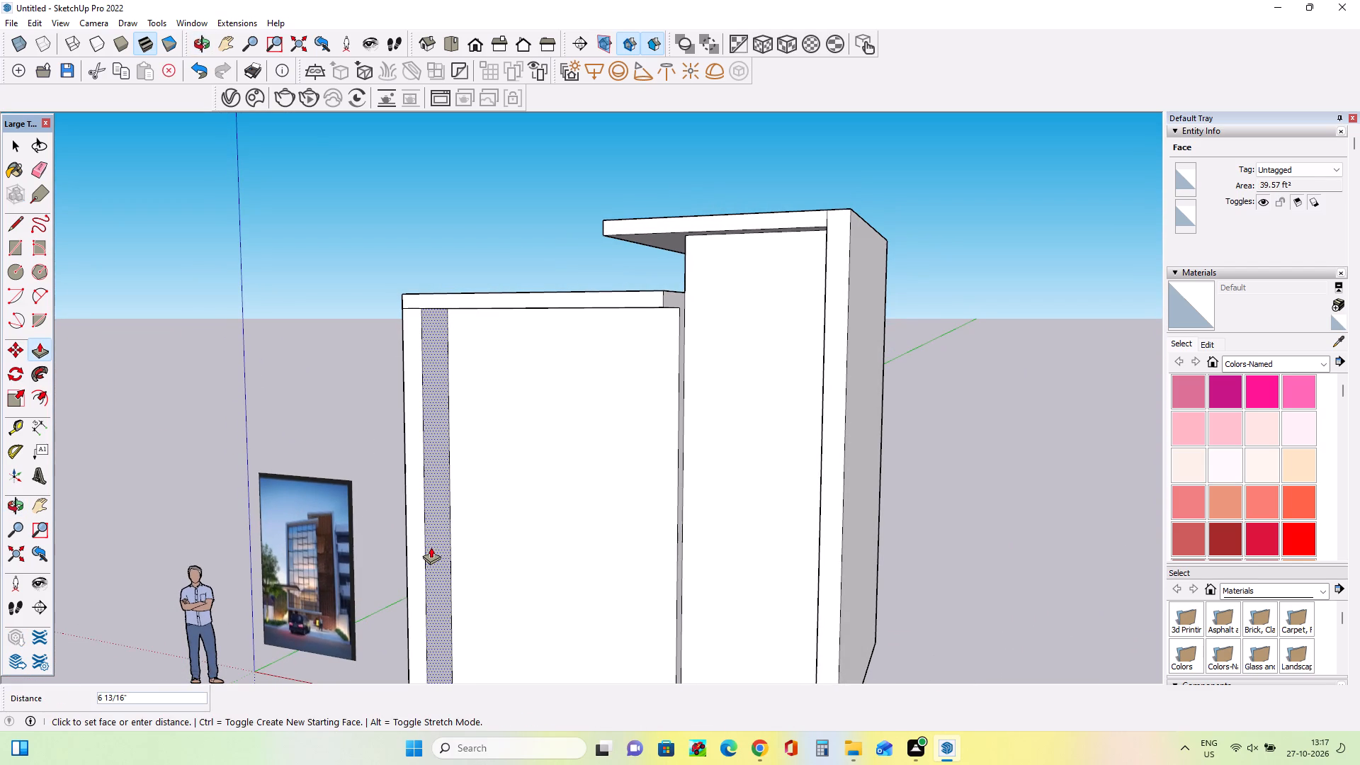
left_click_drag(431, 547, 431, 545)
Examine the framed front block and the taller block from several angles and compare their proportions with the reference image.
middle_click_drag(528, 450, 566, 409)
scroll(566, 409, "down", 6)
middle_click_drag(571, 423, 624, 487)
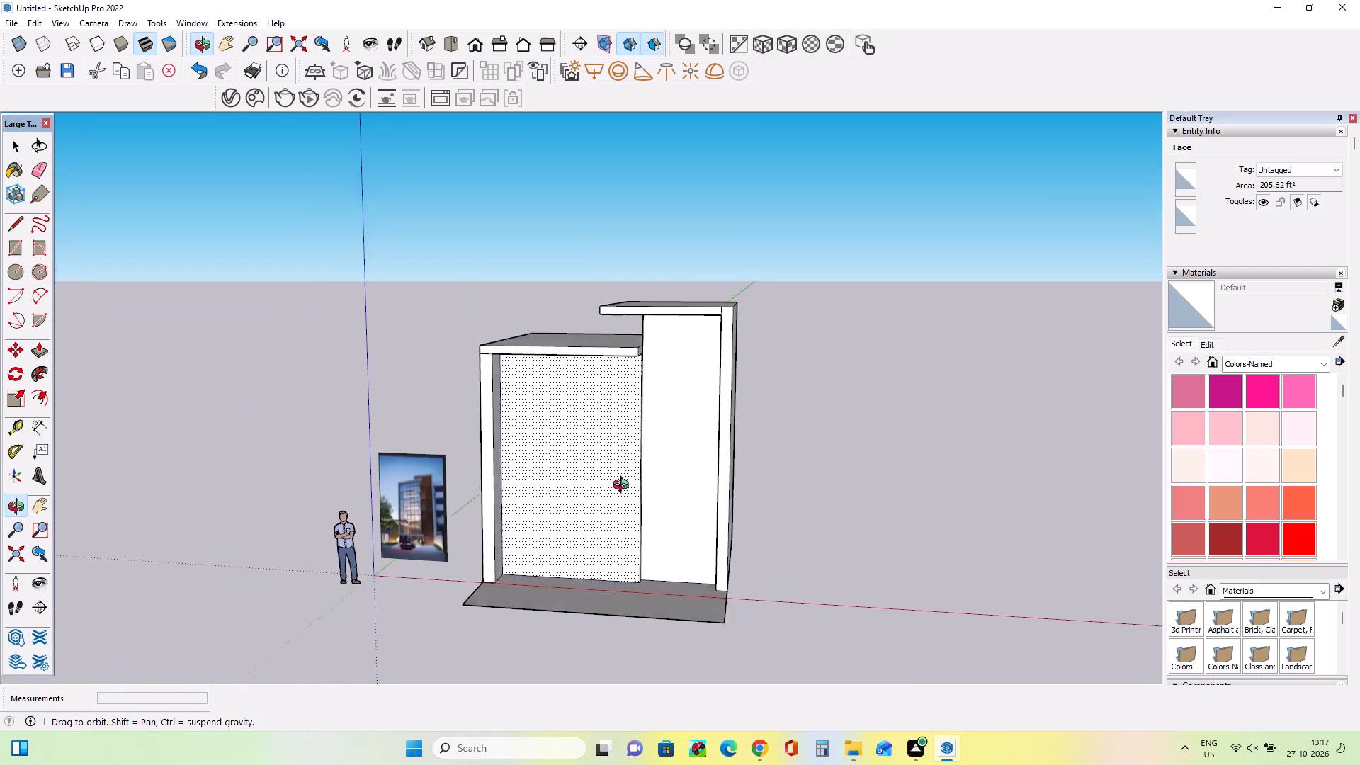
middle_click_drag(624, 487, 669, 458)
scroll(489, 378, "up", 2)
middle_click_drag(511, 410, 530, 430)
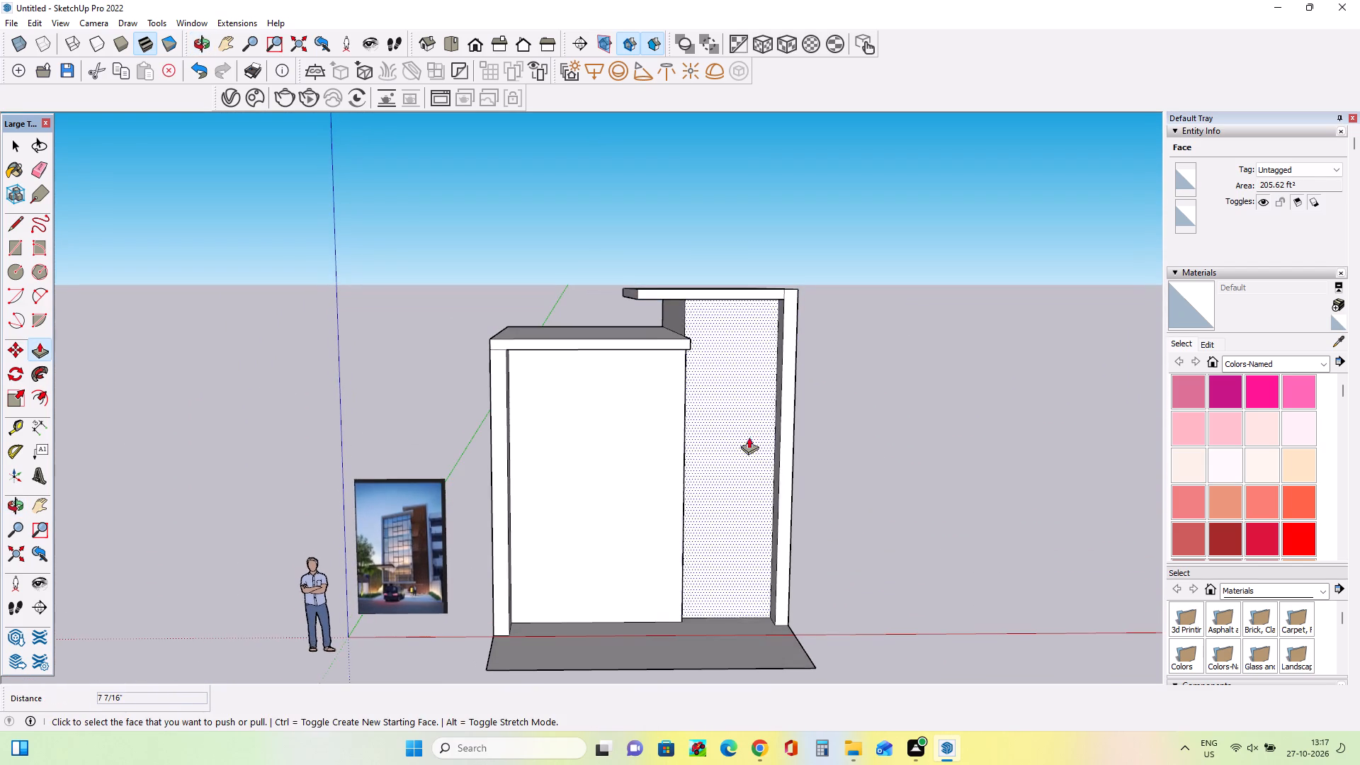
middle_click_drag(776, 469, 687, 470)
middle_click_drag(565, 446, 643, 409)
scroll(548, 368, "down", 3)
middle_click_drag(644, 416, 645, 448)
scroll(645, 449, "up", 3)
middle_click_drag(654, 463, 641, 470)
scroll(601, 559, "up", 2)
middle_click_drag(601, 559, 650, 577)
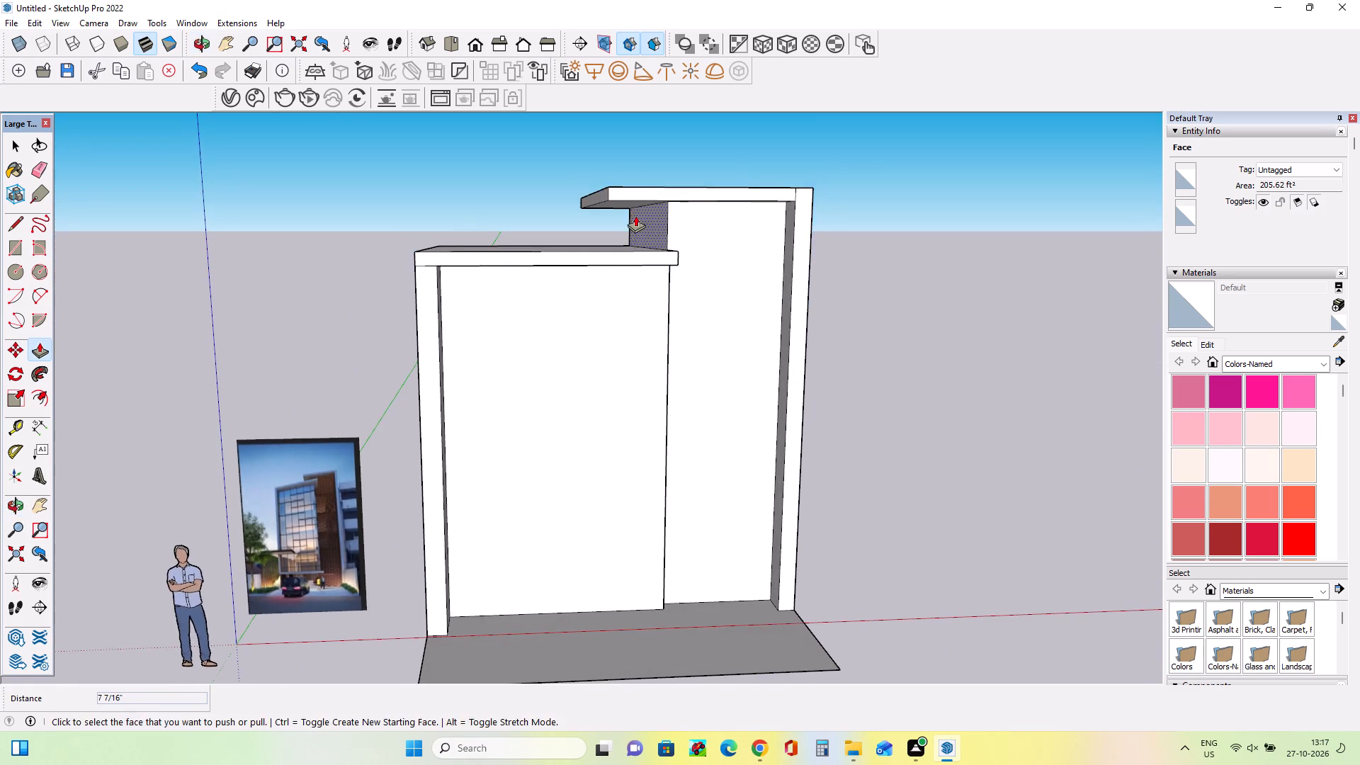
Raise the taller block's overhanging roof slab by pulling its top up and pushing its underside up 1' 7 1/8".
middle_click_drag(629, 260, 606, 361)
left_click_drag(645, 218, 645, 181)
middle_click_drag(696, 259, 652, 85)
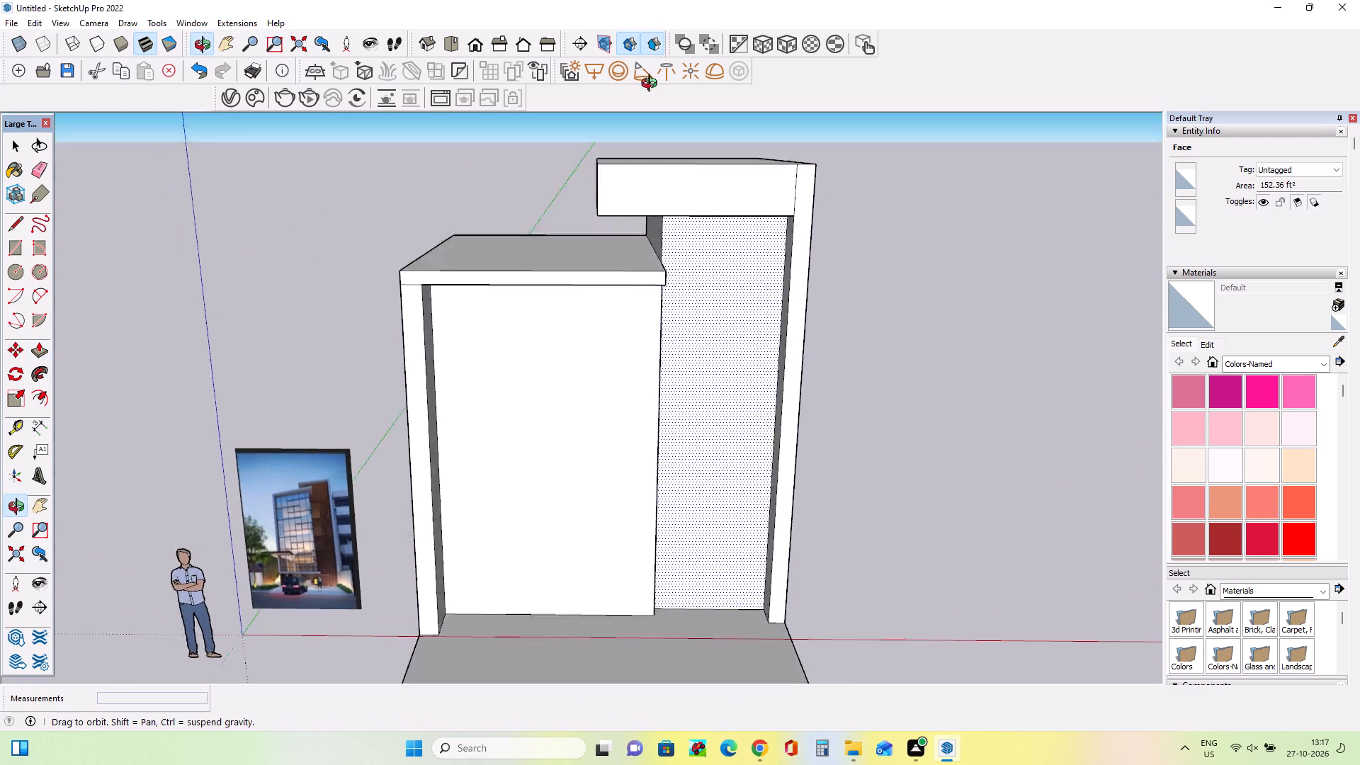
middle_click_drag(652, 85, 639, 33)
left_click_drag(633, 188, 635, 161)
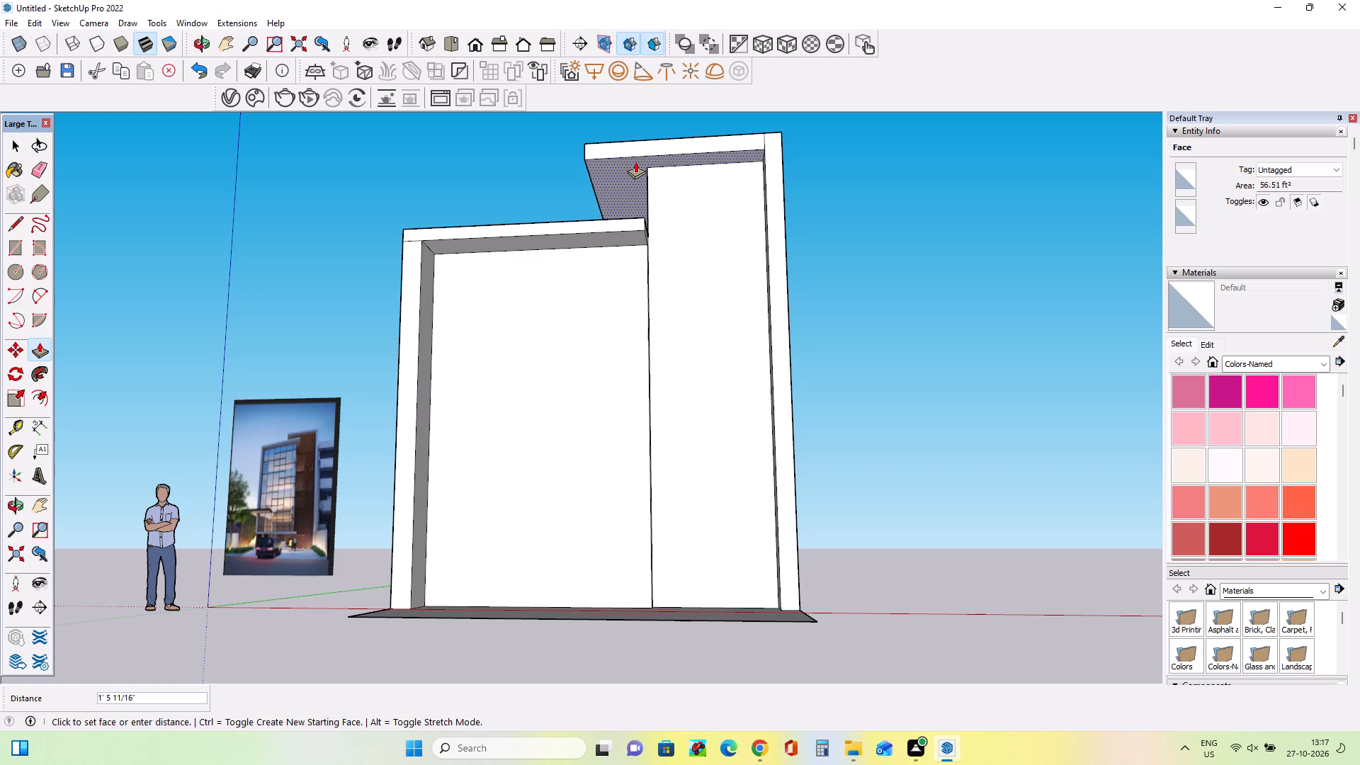
left_click_drag(635, 161, 636, 159)
Raise the wide front block's top 1' 8 9/16" and push its projecting slab's underside up 1' 8 3/8".
middle_click_drag(652, 210, 688, 371)
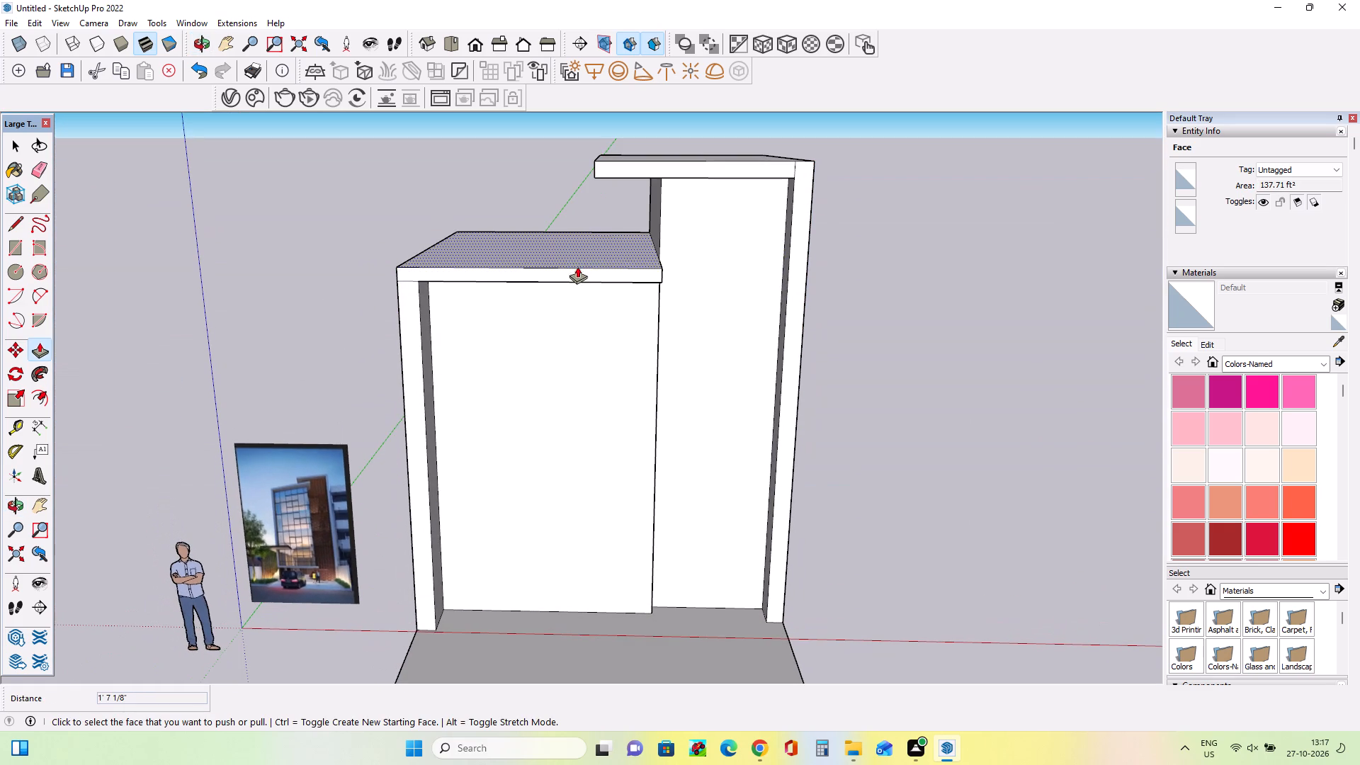
left_click_drag(588, 250, 592, 212)
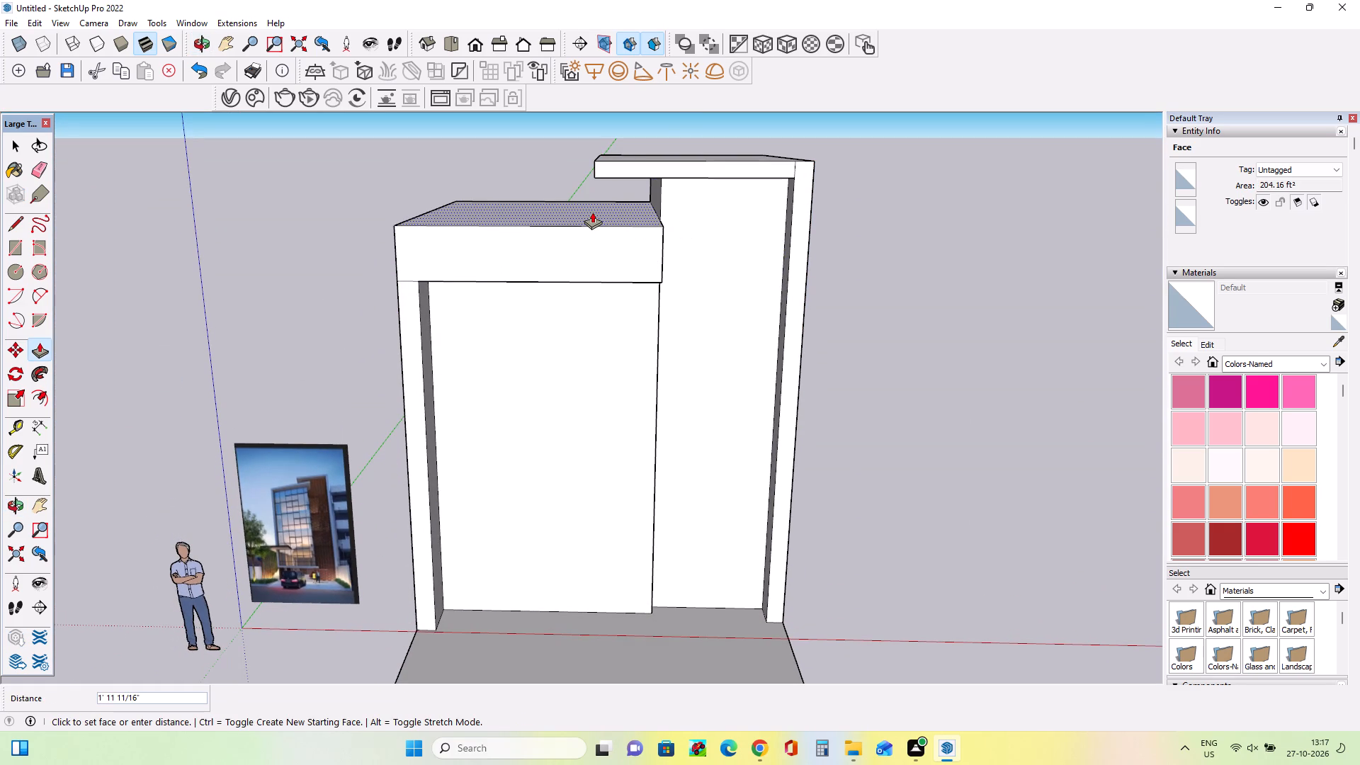
left_click_drag(592, 212, 595, 217)
middle_click_drag(615, 282, 661, 143)
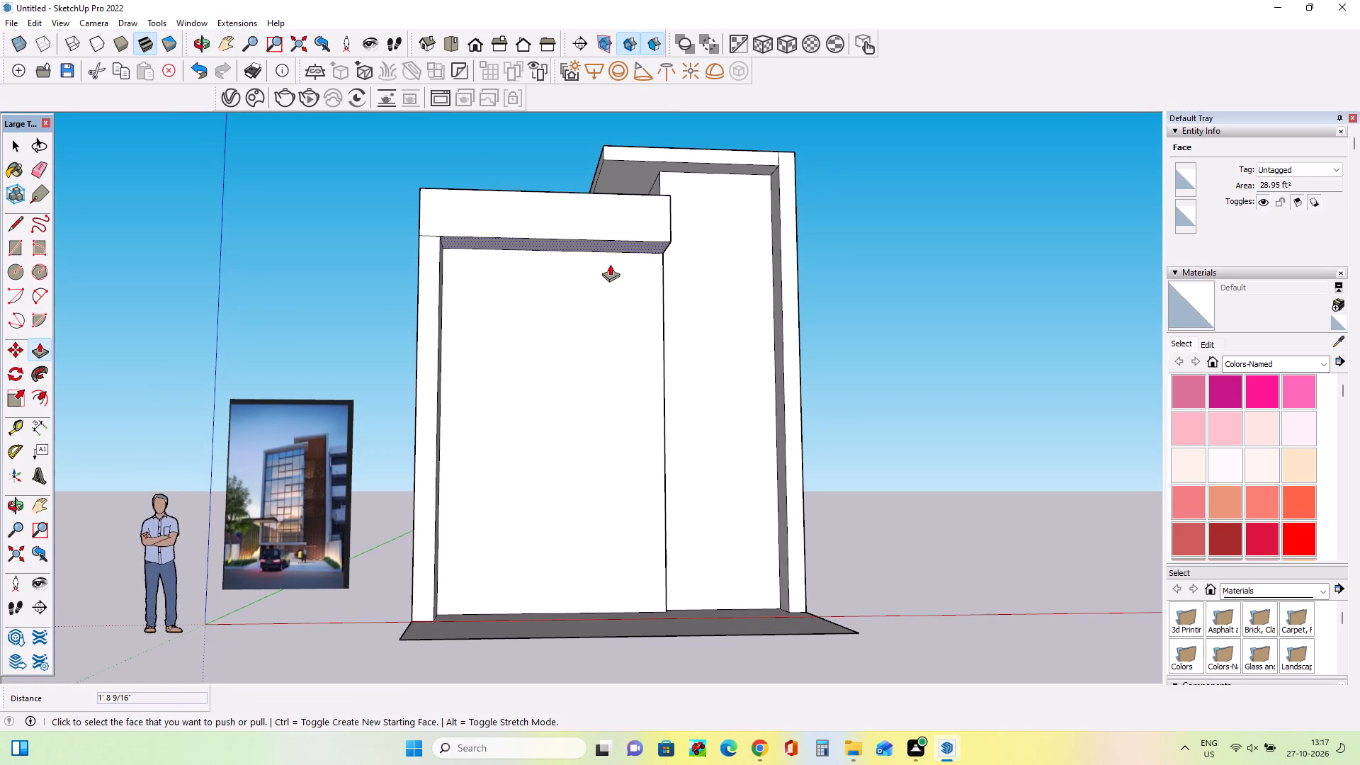
left_click_drag(613, 250, 623, 217)
Pull the wide front block's recessed front face forward 7 1/8" to reduce the depth of its frame, checking against the reference image.
middle_click_drag(590, 316, 489, 388)
scroll(594, 348, "down", 3)
middle_click_drag(597, 356, 638, 382)
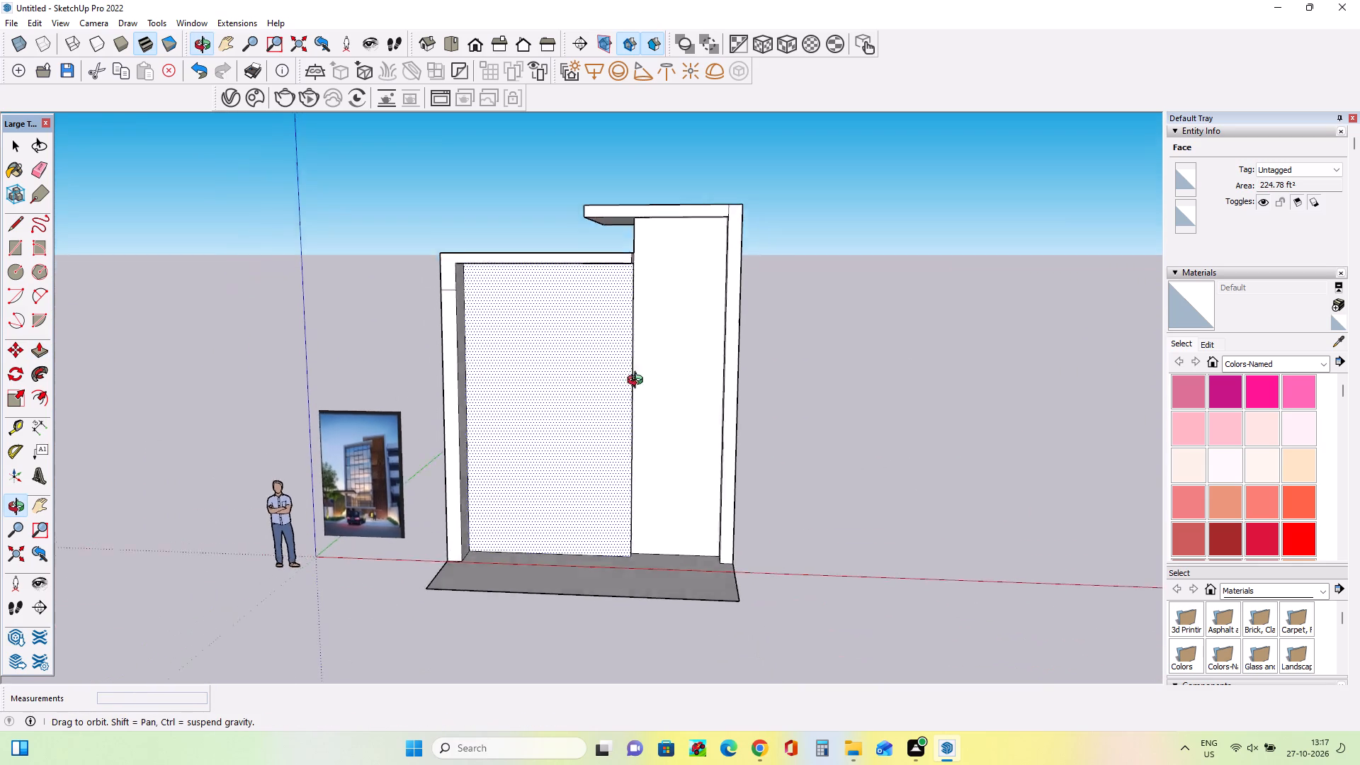
middle_click_drag(638, 382, 672, 387)
middle_click_drag(666, 390, 554, 421)
scroll(569, 416, "up", 2)
scroll(302, 481, "up", 9)
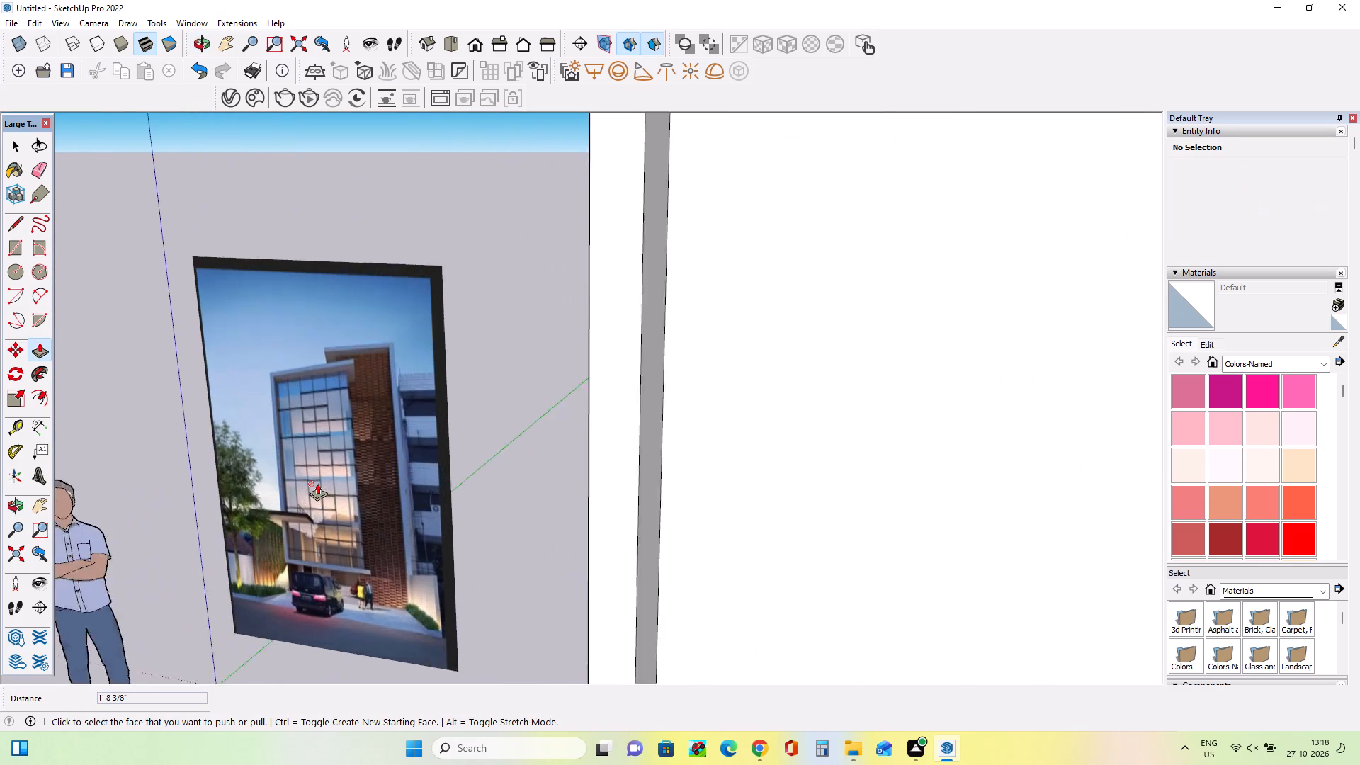
scroll(317, 483, "up", 5)
scroll(317, 476, "down", 12)
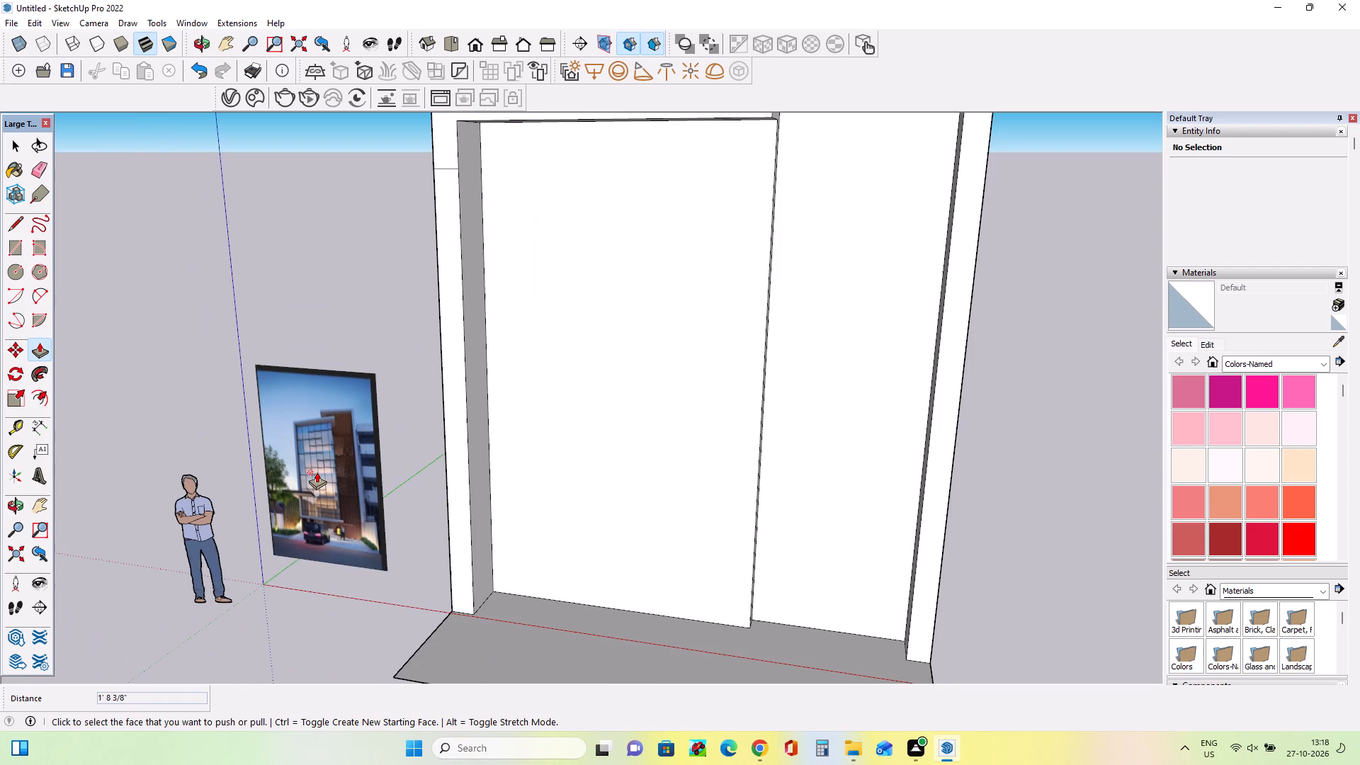
left_click_drag(549, 473, 547, 480)
Examine the lower facade and entrance in the reference image and compare them with the base of the model.
scroll(378, 433, "down", 4)
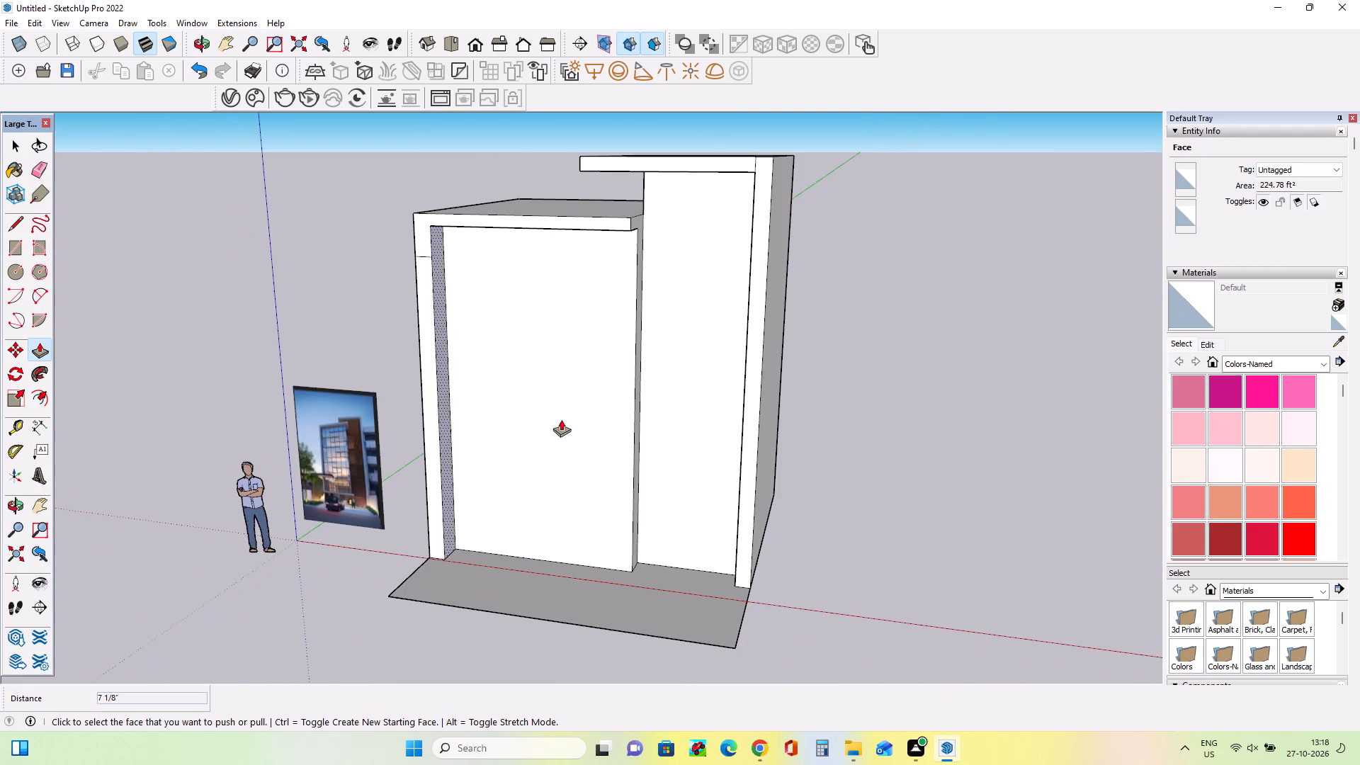
middle_click_drag(600, 415, 692, 369)
middle_click_drag(628, 352, 612, 372)
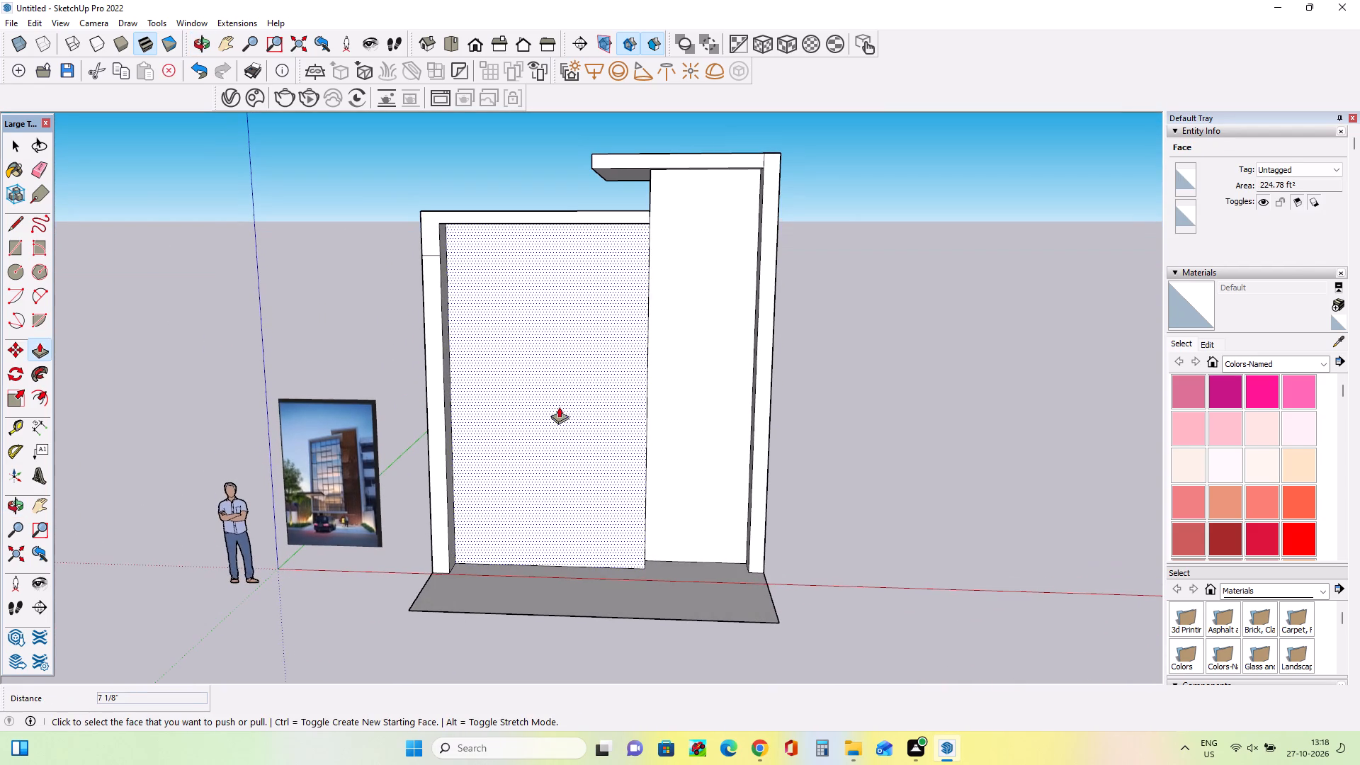
middle_click_drag(737, 383, 675, 409)
scroll(320, 491, "up", 10)
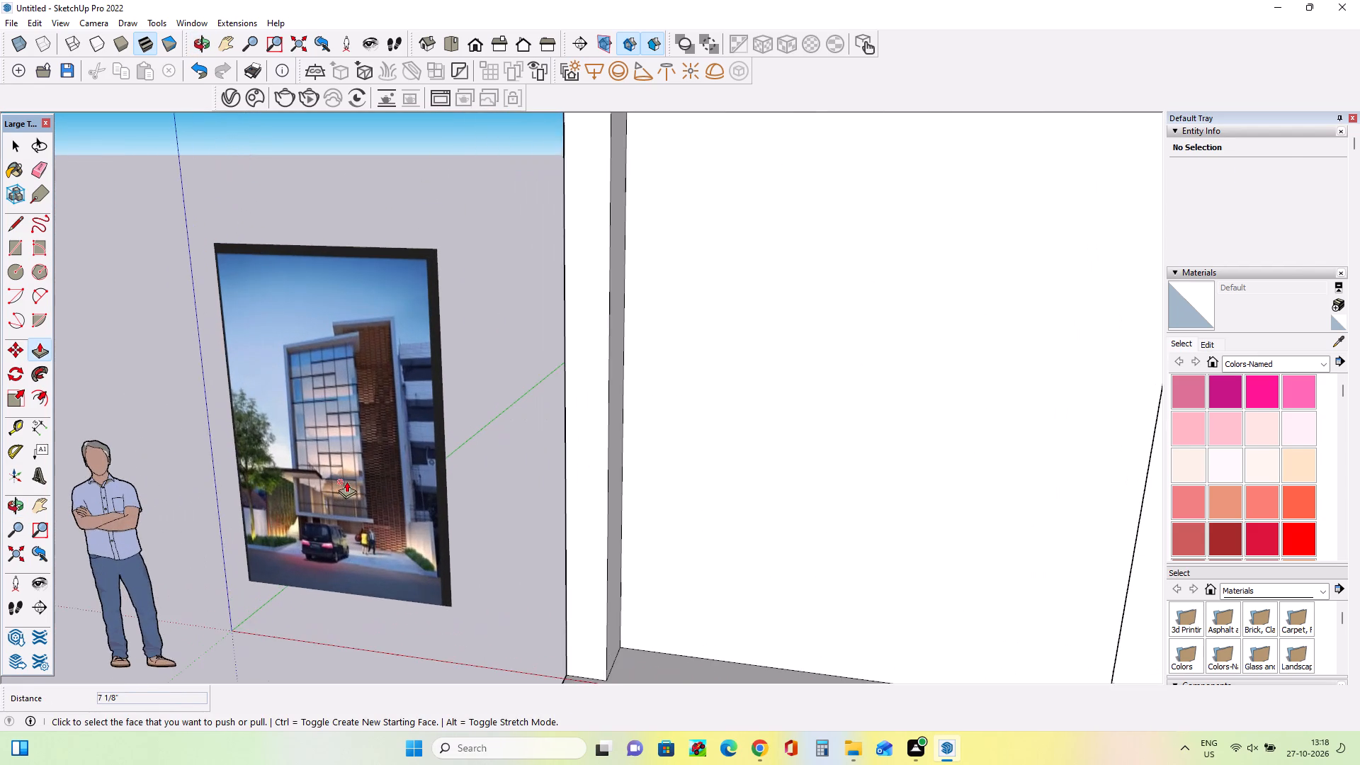
middle_click_drag(346, 484, 438, 416)
scroll(385, 424, "up", 3)
scroll(295, 436, "down", 4)
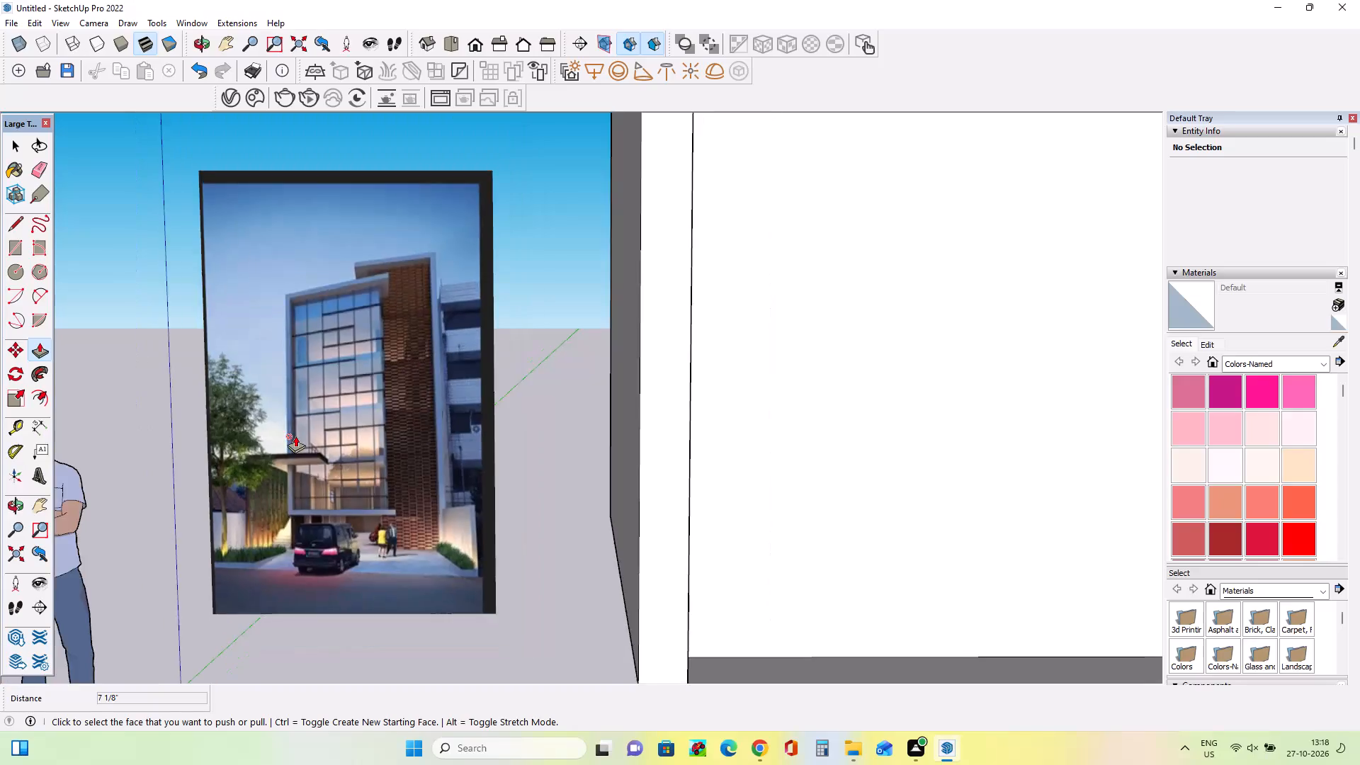
scroll(295, 436, "down", 10)
middle_click_drag(532, 458, 523, 461)
scroll(523, 461, "up", 1)
scroll(429, 470, "up", 3)
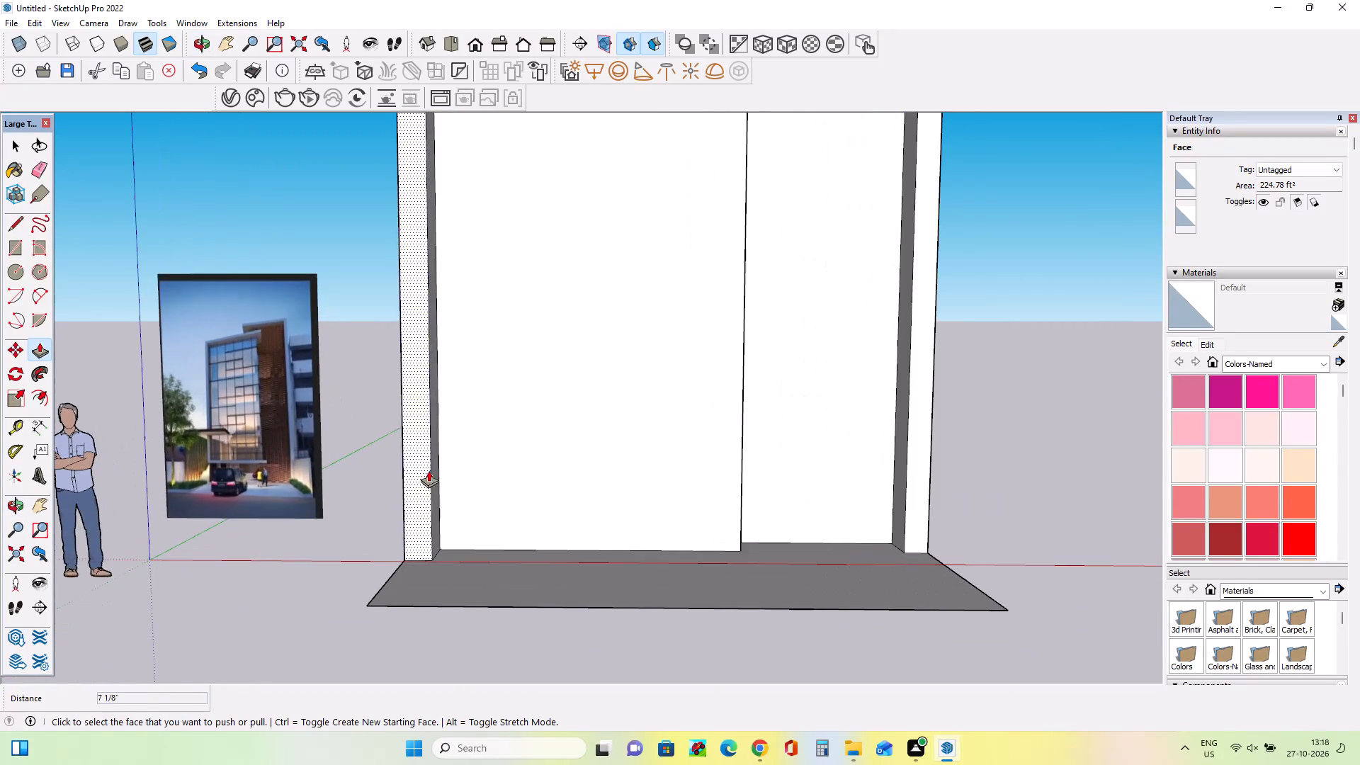
Push the inner side face of the wide front block's side pillar in 3 5/16" to make the pillar narrower.
middle_click_drag(443, 463, 397, 469)
left_click_drag(431, 488, 421, 489)
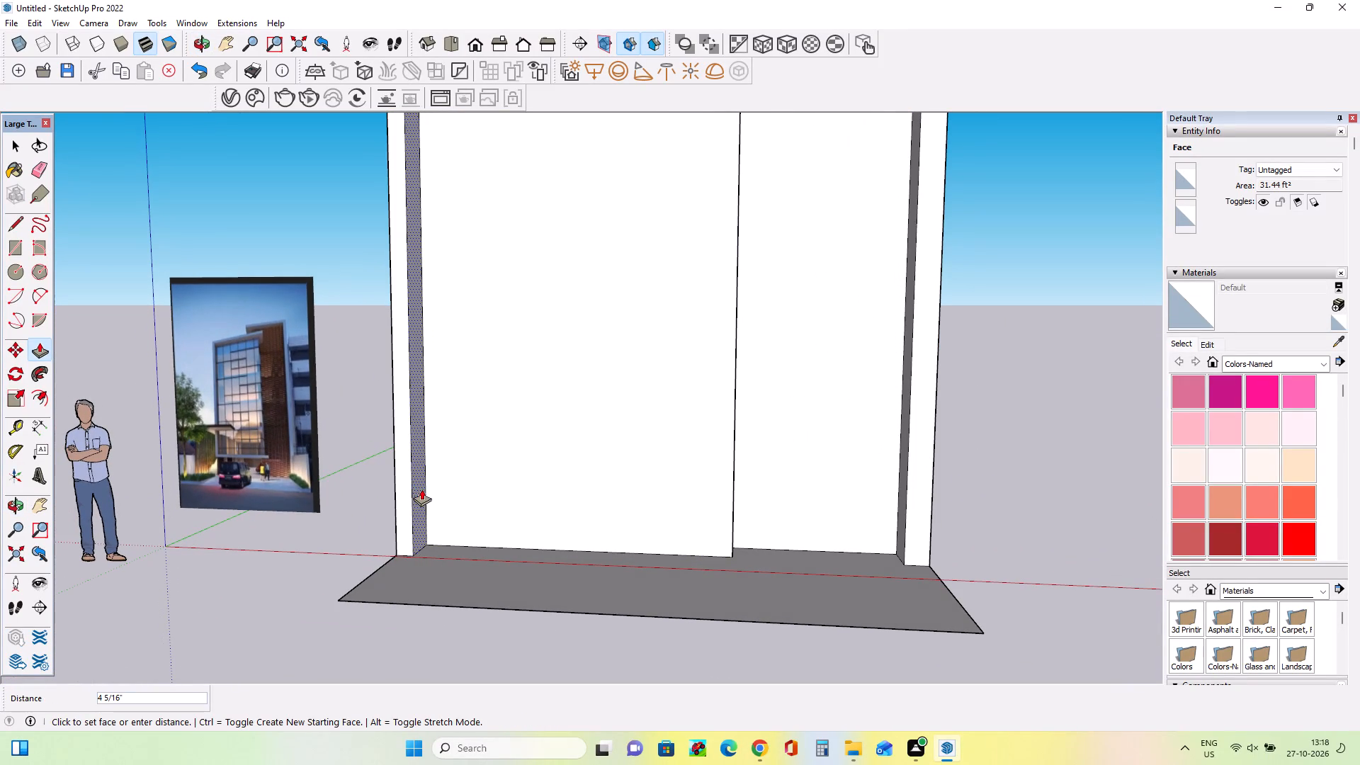
left_click_drag(421, 489, 424, 489)
Draw a rectangle across the inner side face of the wide front block's narrow pillar, a short way above the base.
scroll(399, 460, "down", 8)
middle_click(461, 480)
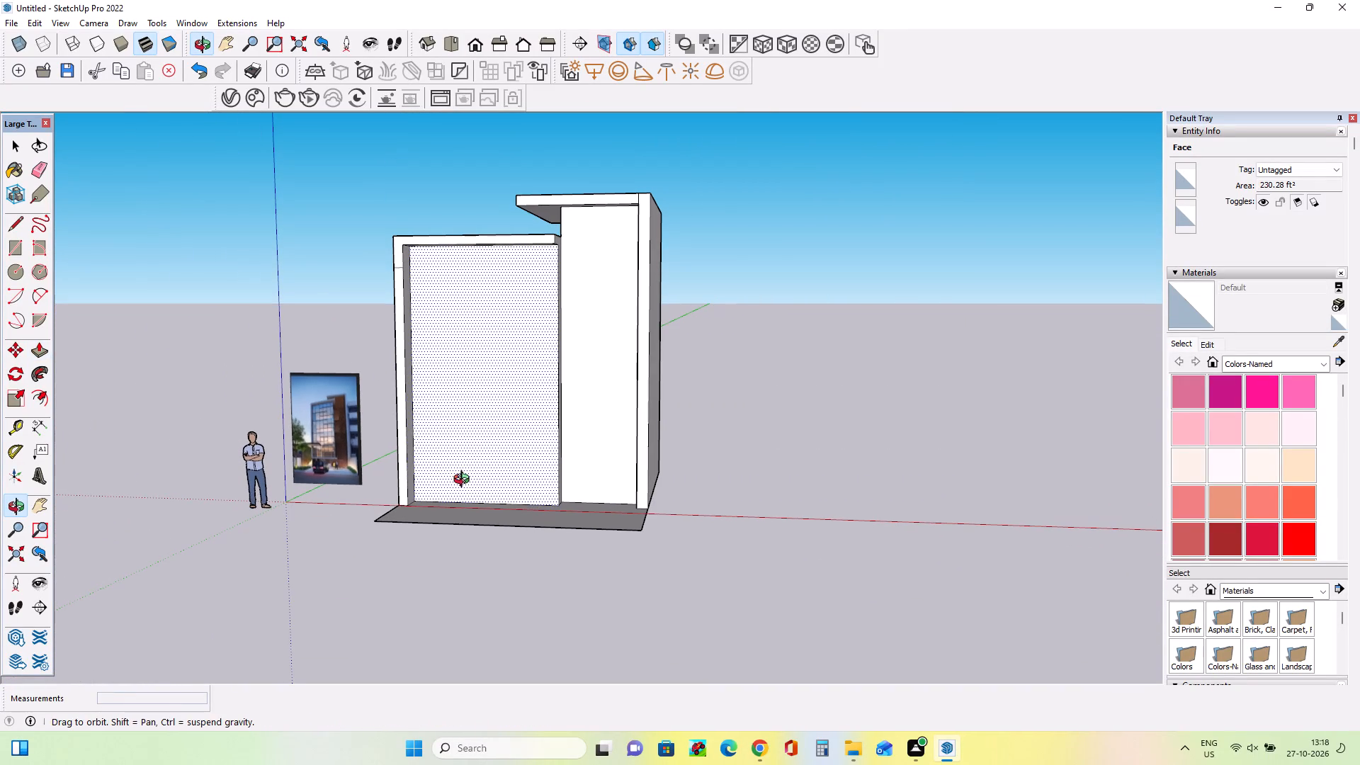
middle_click_drag(443, 353, 486, 381)
scroll(335, 472, "up", 12)
scroll(279, 468, "down", 6)
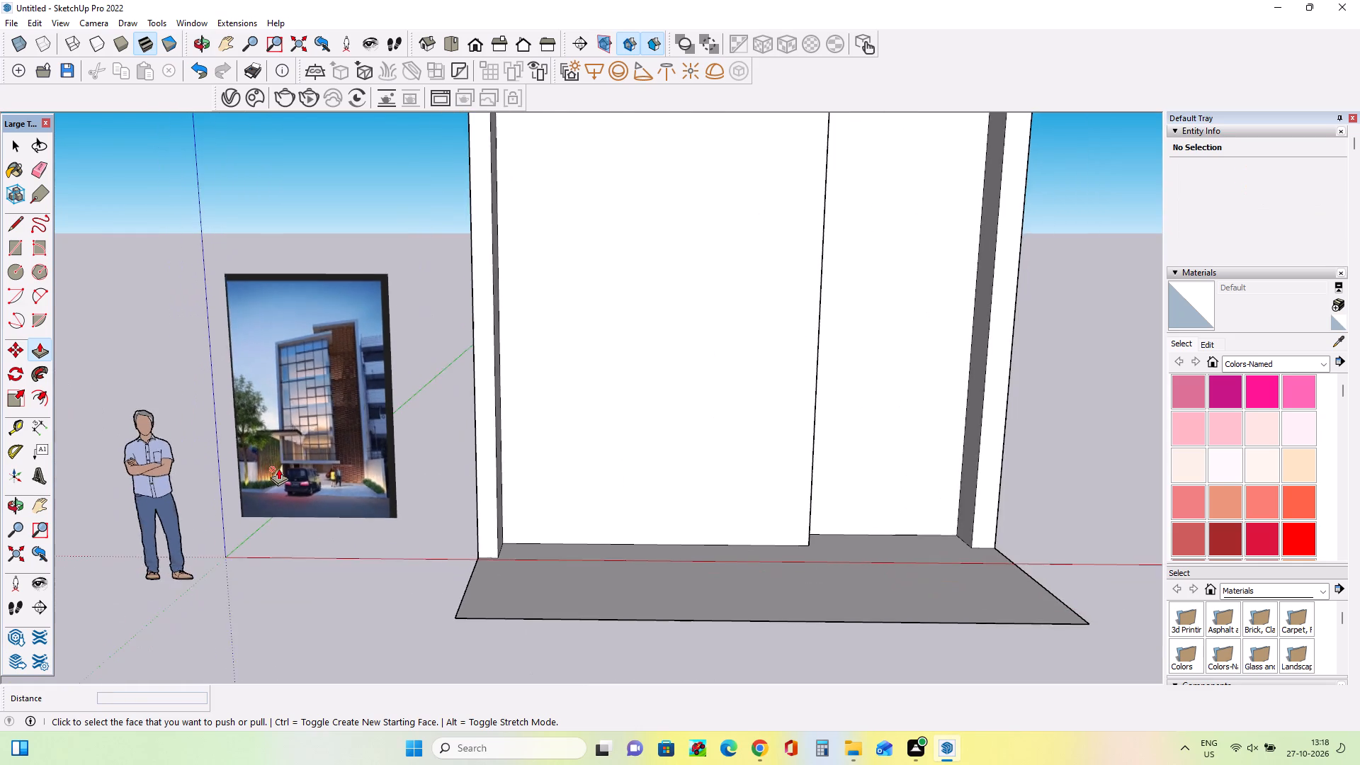
scroll(278, 468, "down", 4)
middle_click_drag(462, 474, 433, 487)
scroll(412, 476, "down", 1)
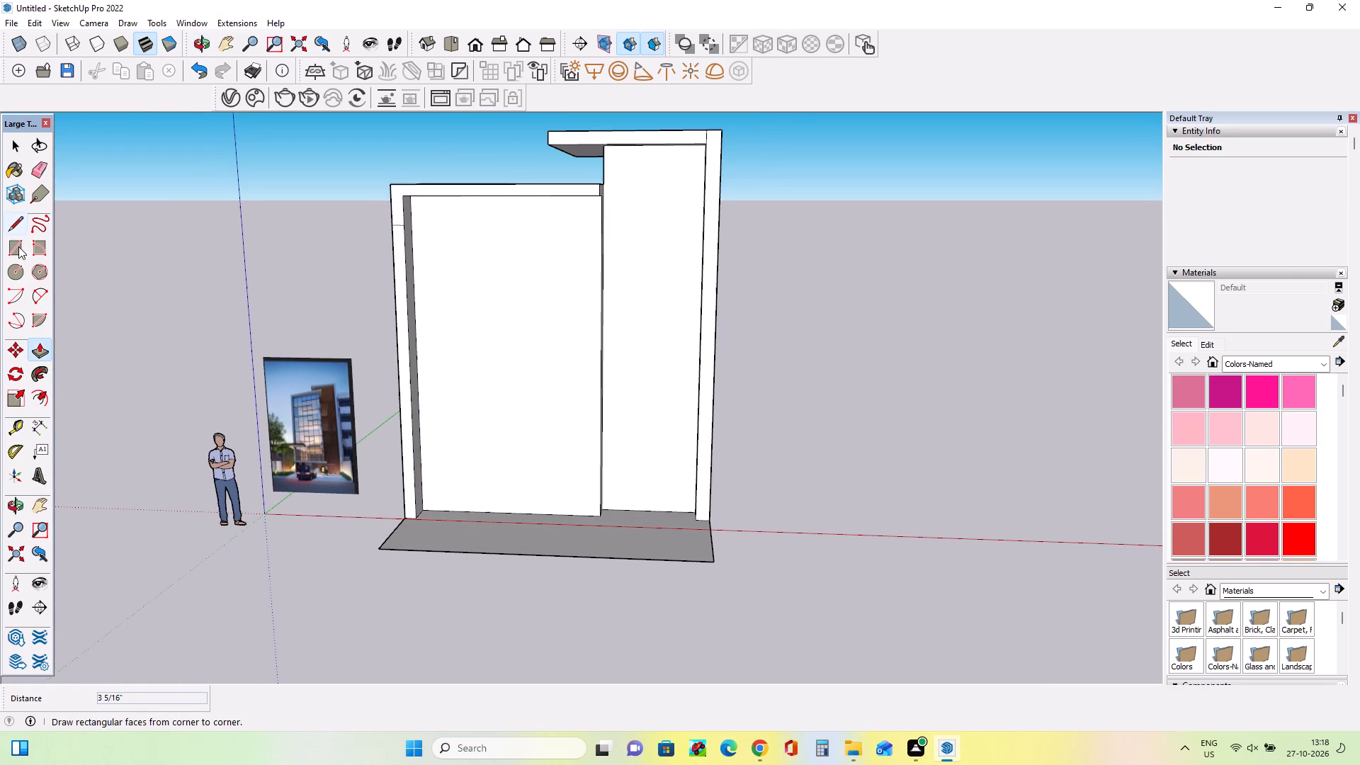
left_click(18, 247)
middle_click_drag(565, 347, 489, 373)
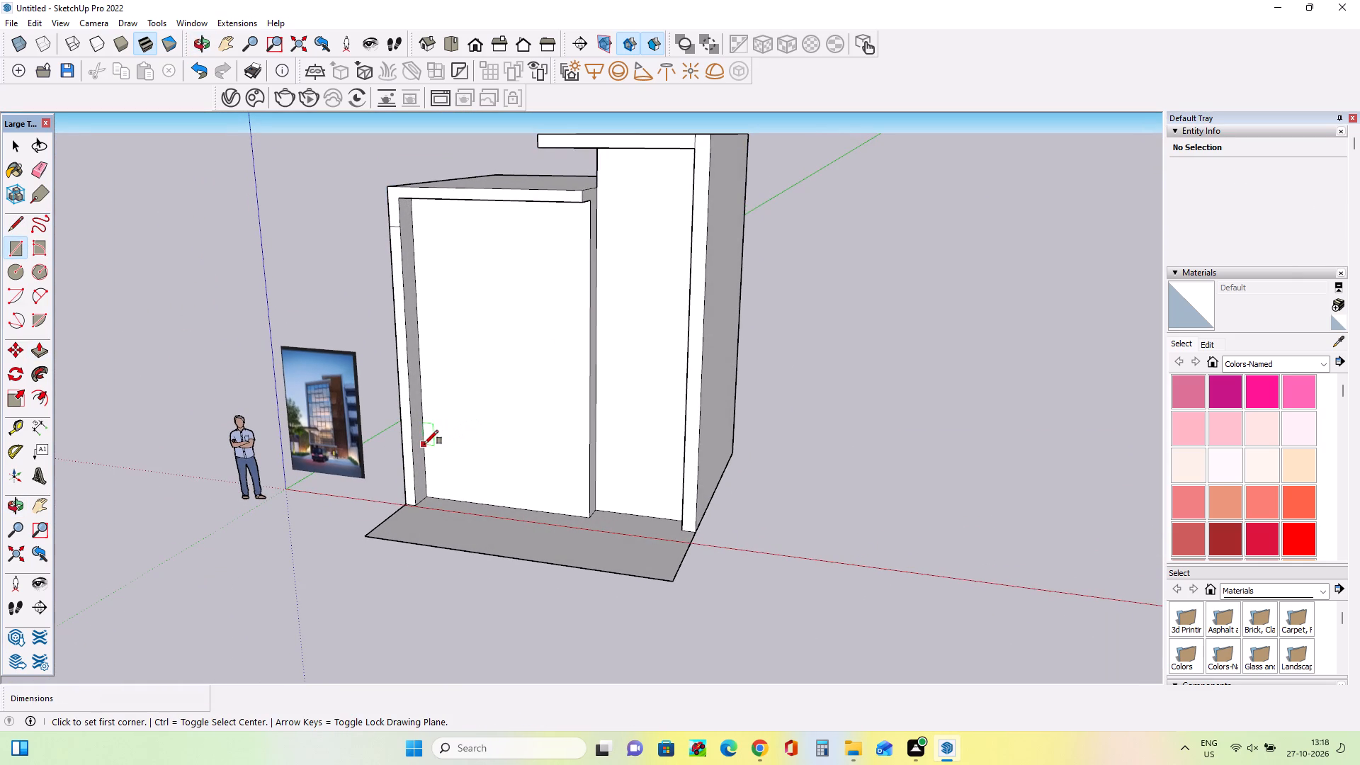
left_click(424, 444)
left_click(410, 431)
Pull the rectangle across the recessed front face about 11' 6 3/4" to form a horizontal lower-floor slab.
middle_click_drag(483, 467, 500, 416)
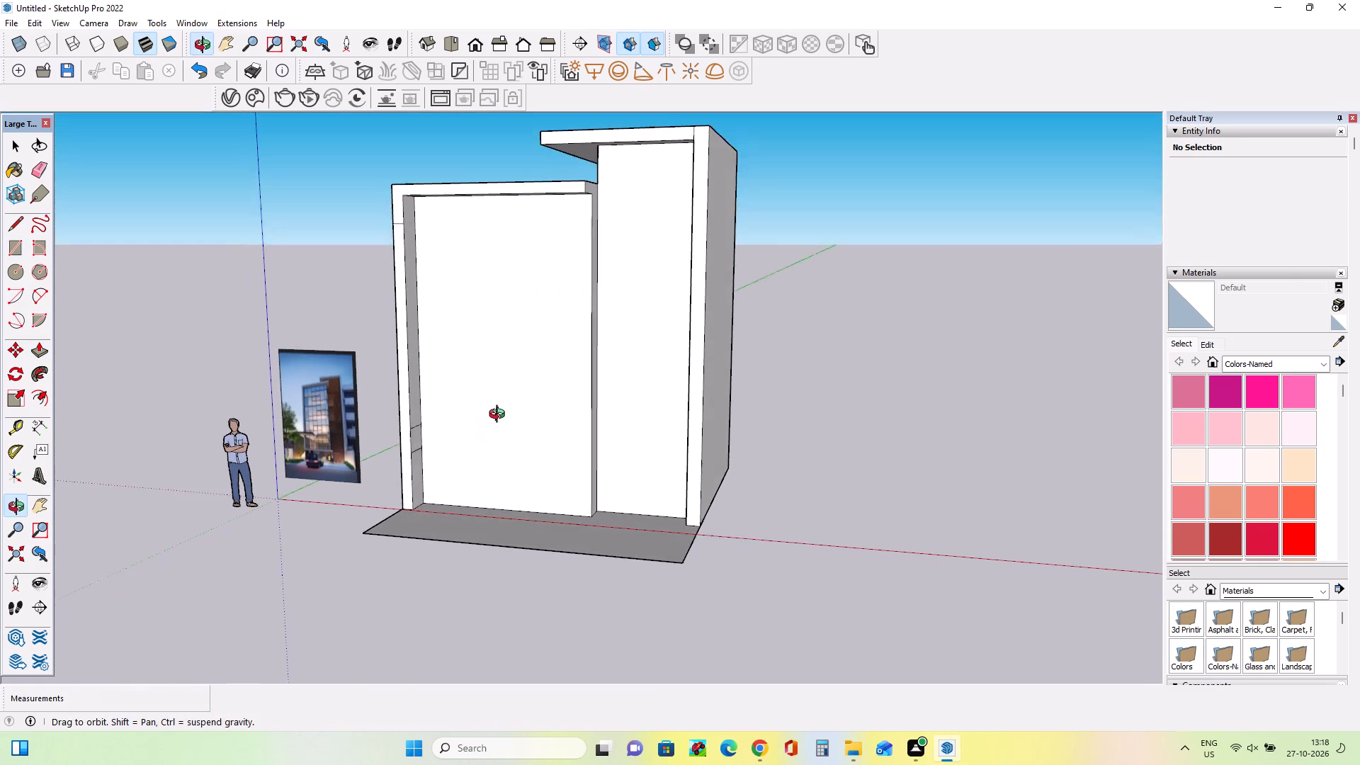
middle_click_drag(500, 416, 500, 412)
left_click(28, 346)
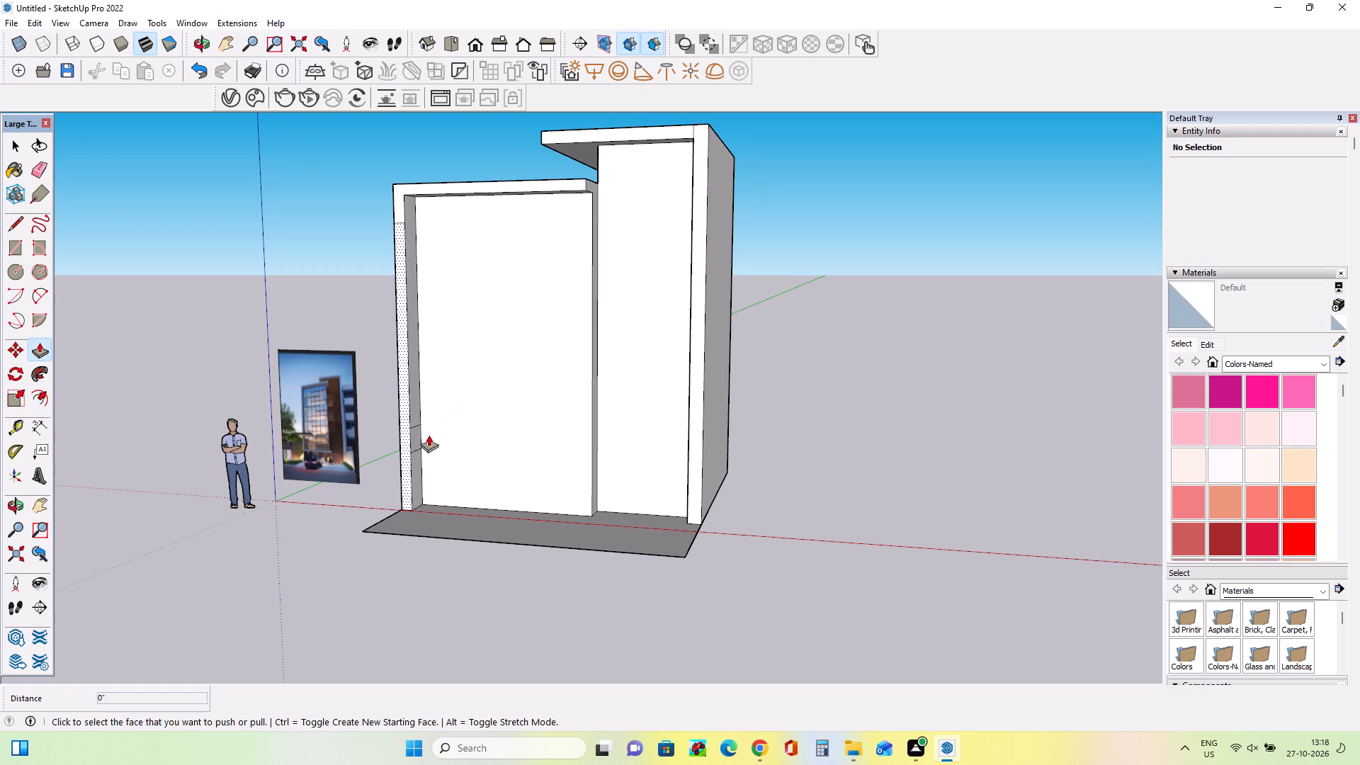
left_click_drag(418, 438, 598, 436)
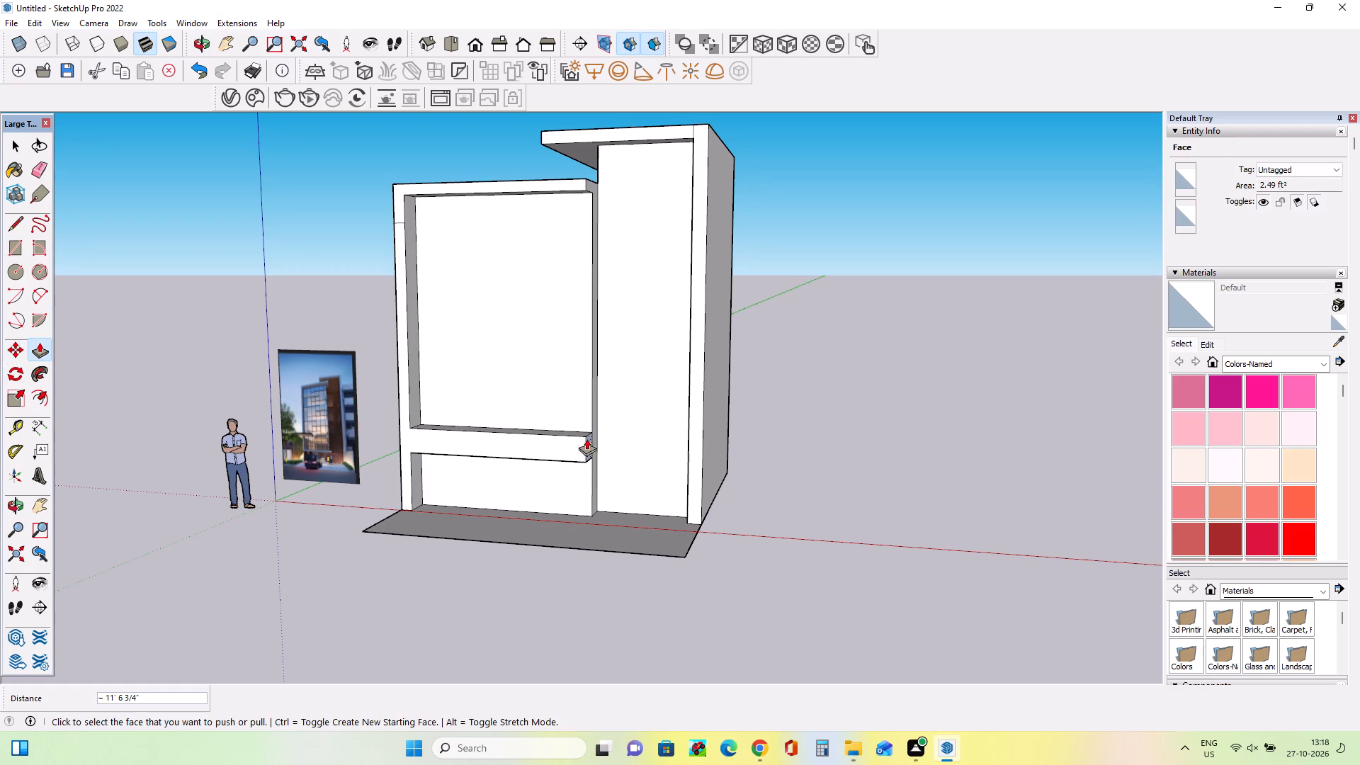
Push the underside of the new lower-floor slab up 1' 3/16" to make the slab thinner.
middle_click_drag(451, 439, 674, 276)
scroll(567, 407, "up", 5)
middle_click_drag(549, 431, 552, 390)
left_click_drag(551, 412, 555, 385)
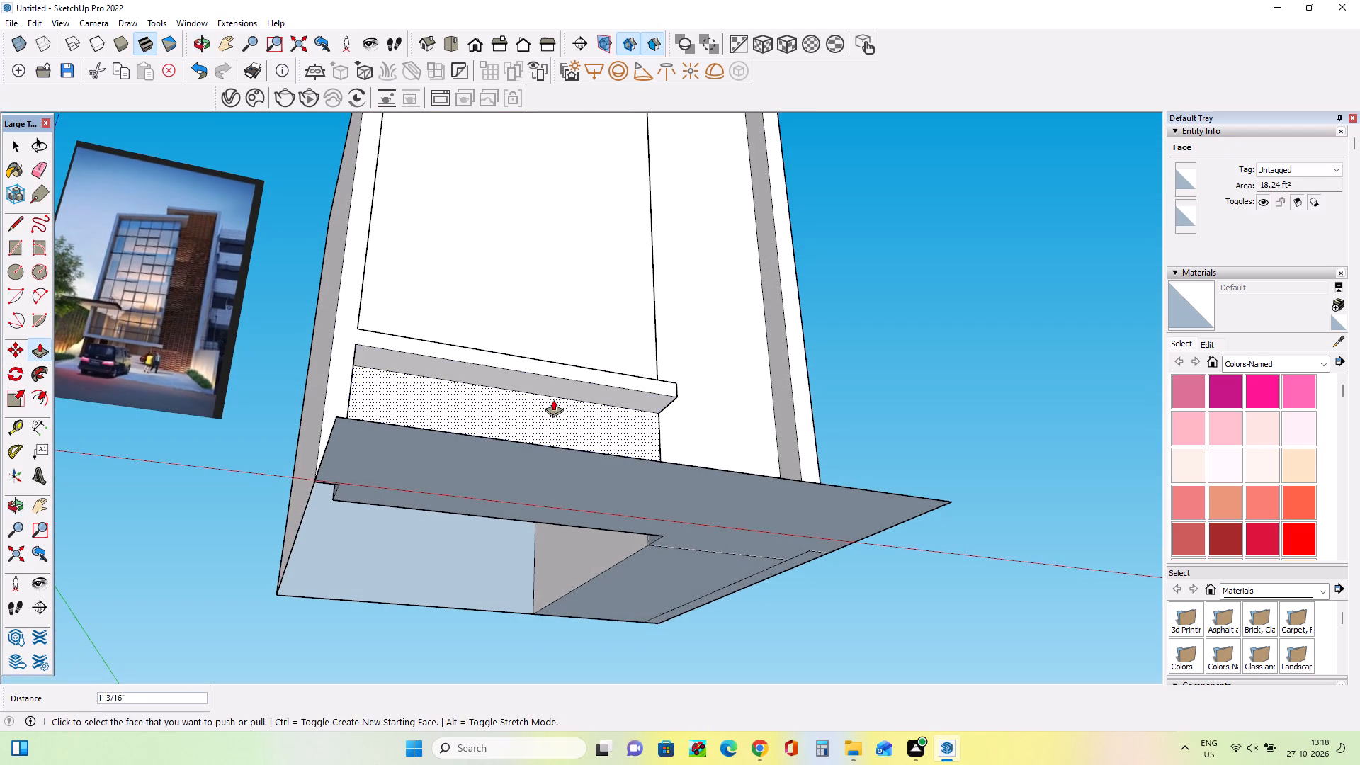
Draw a rectangle over the open underside of the wide front block to close its base.
middle_click_drag(549, 399, 535, 281)
left_click(18, 254)
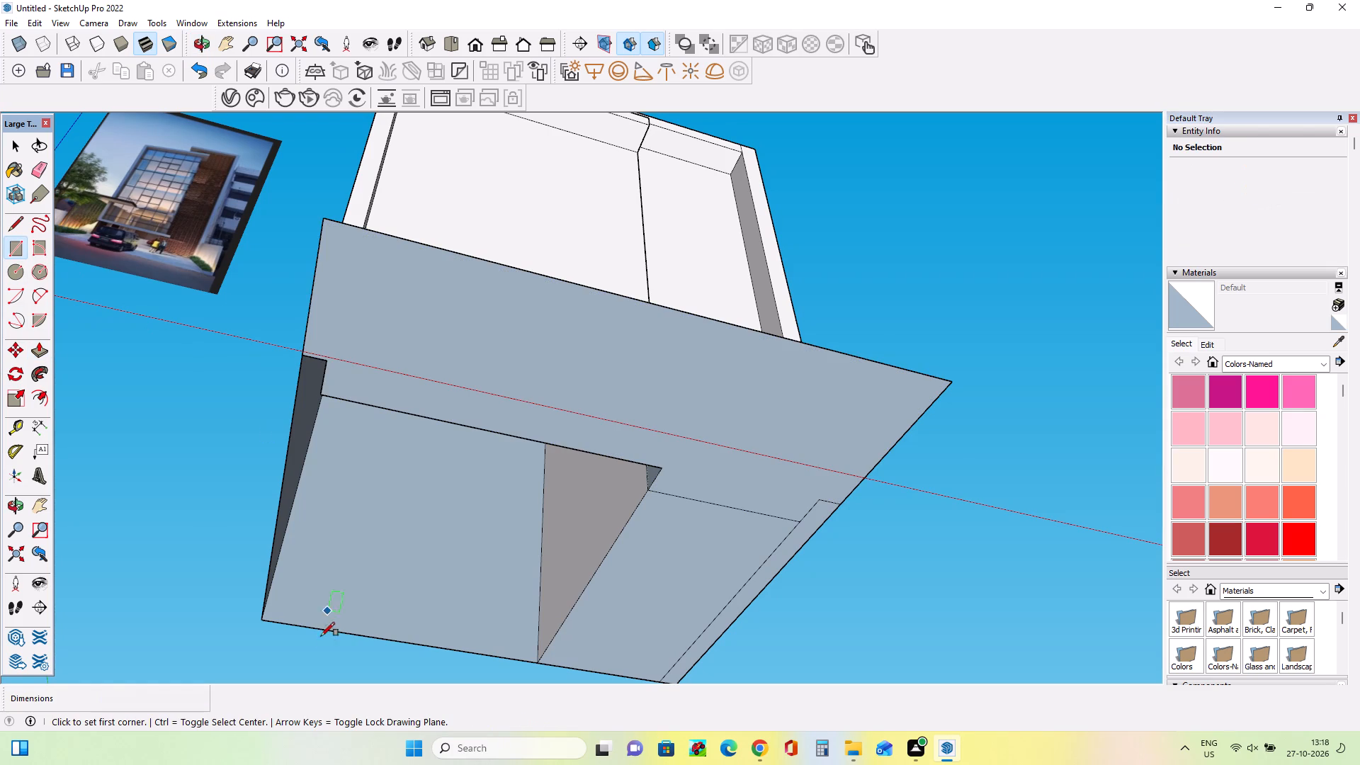
left_click(263, 616)
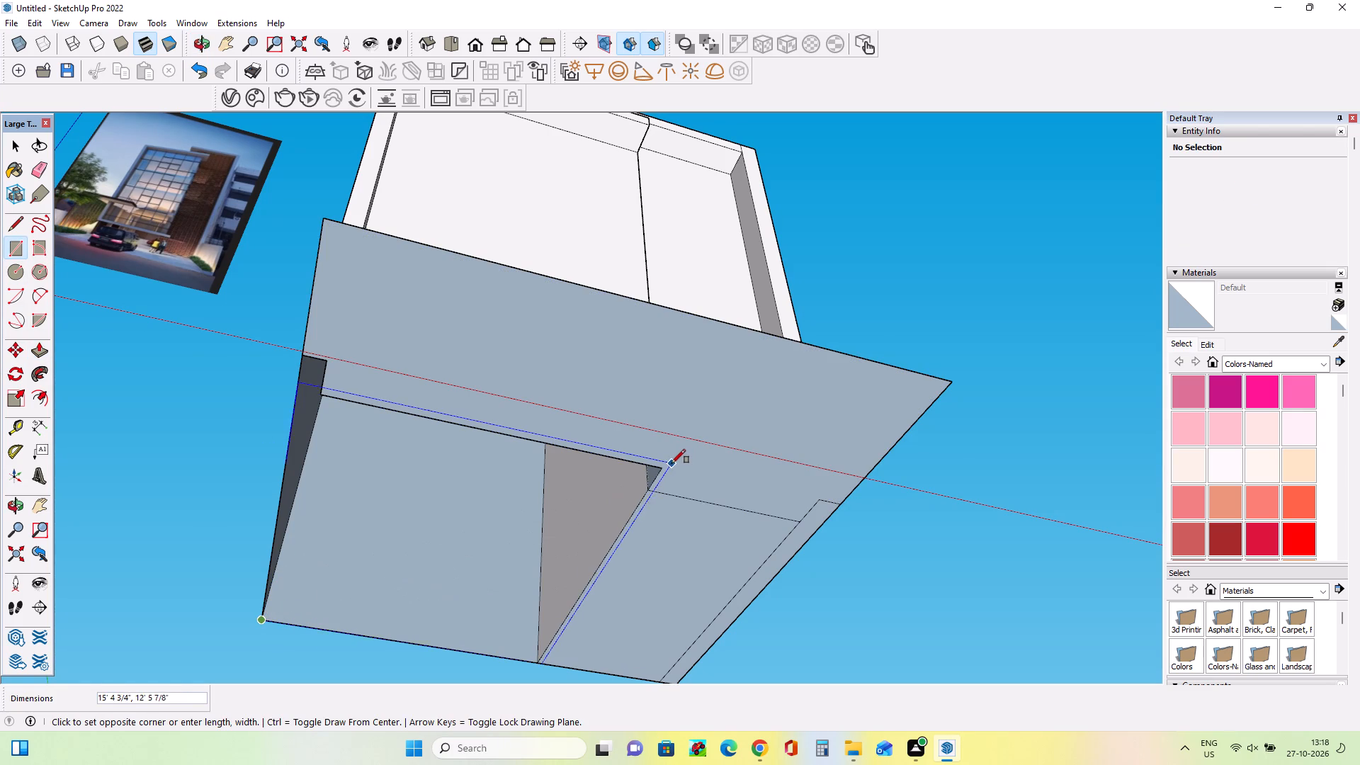
left_click(664, 467)
Examine the entrance canopy, lower slab, side walls and forecourt in the reference image and compare them with the model's base.
scroll(385, 492, "down", 5)
middle_click_drag(609, 394, 566, 546)
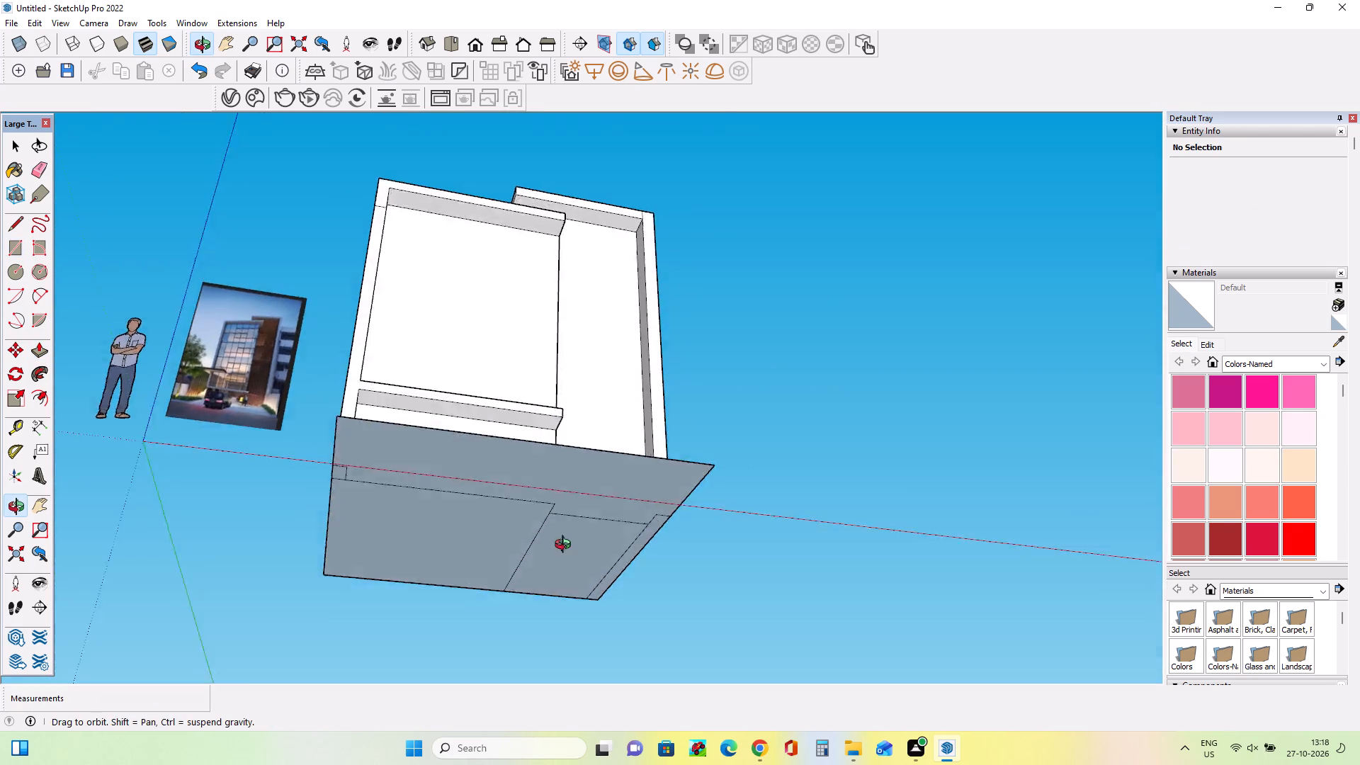
middle_click_drag(566, 546, 510, 642)
middle_click(473, 478)
scroll(210, 514, "up", 8)
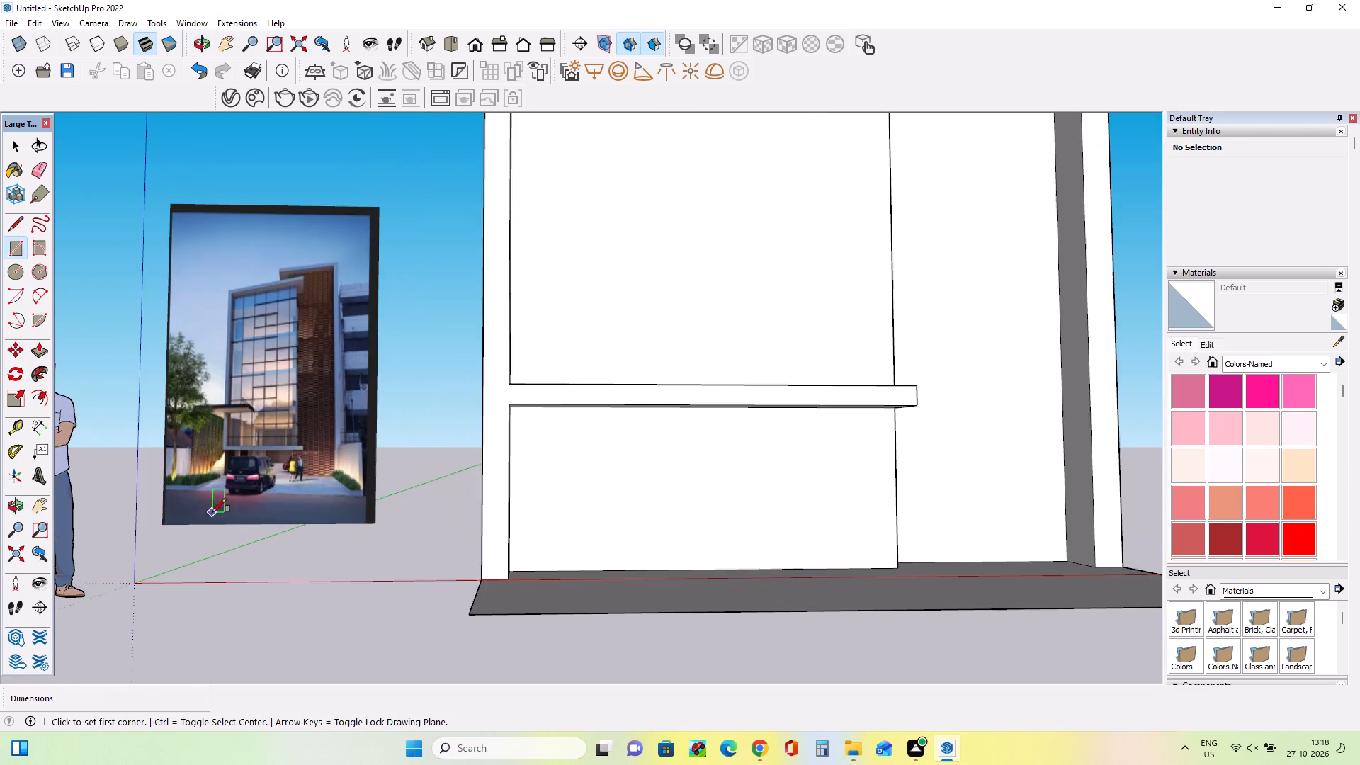
scroll(212, 512, "up", 5)
middle_click_drag(223, 425, 212, 438)
scroll(308, 438, "up", 2)
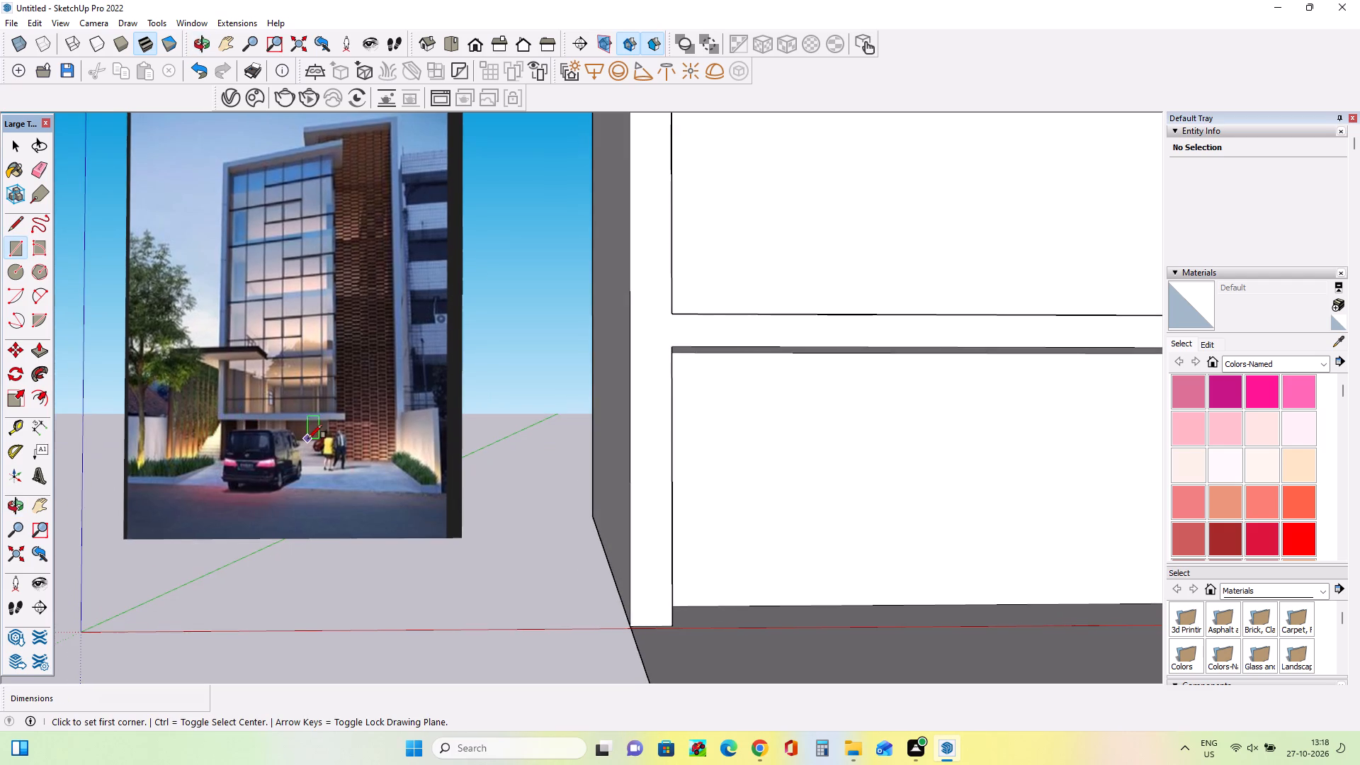
scroll(308, 438, "up", 9)
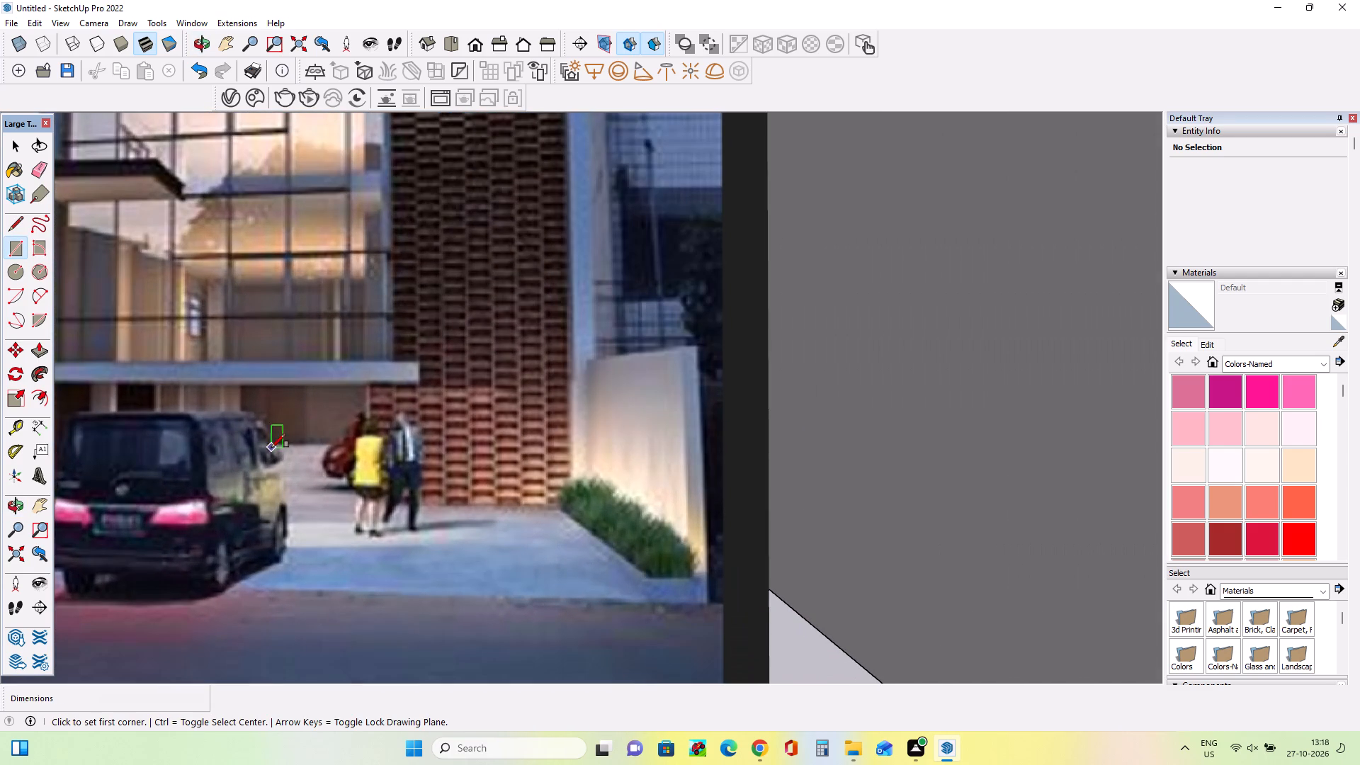
middle_click_drag(271, 448, 322, 432)
scroll(322, 432, "down", 2)
scroll(98, 412, "up", 7)
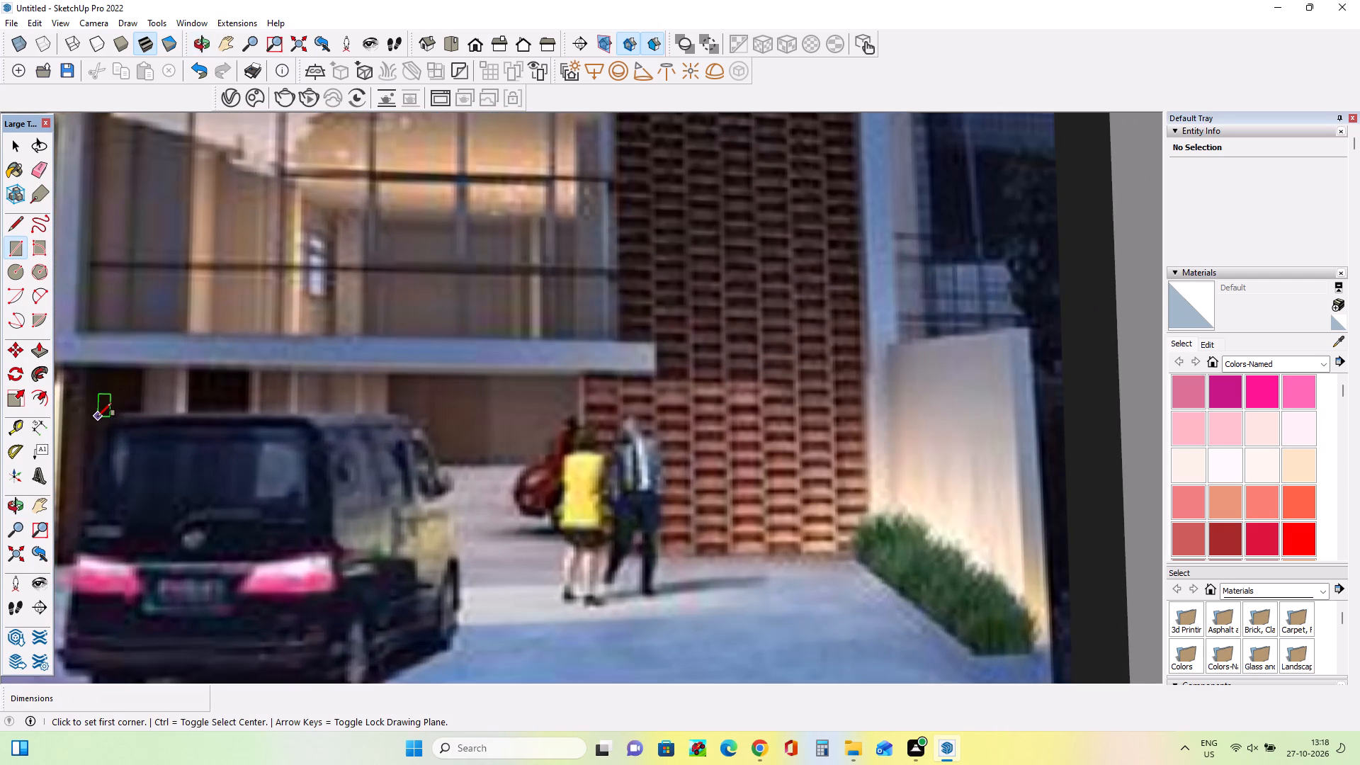
scroll(97, 417, "down", 11)
scroll(188, 437, "down", 3)
scroll(215, 385, "down", 5)
scroll(132, 358, "up", 7)
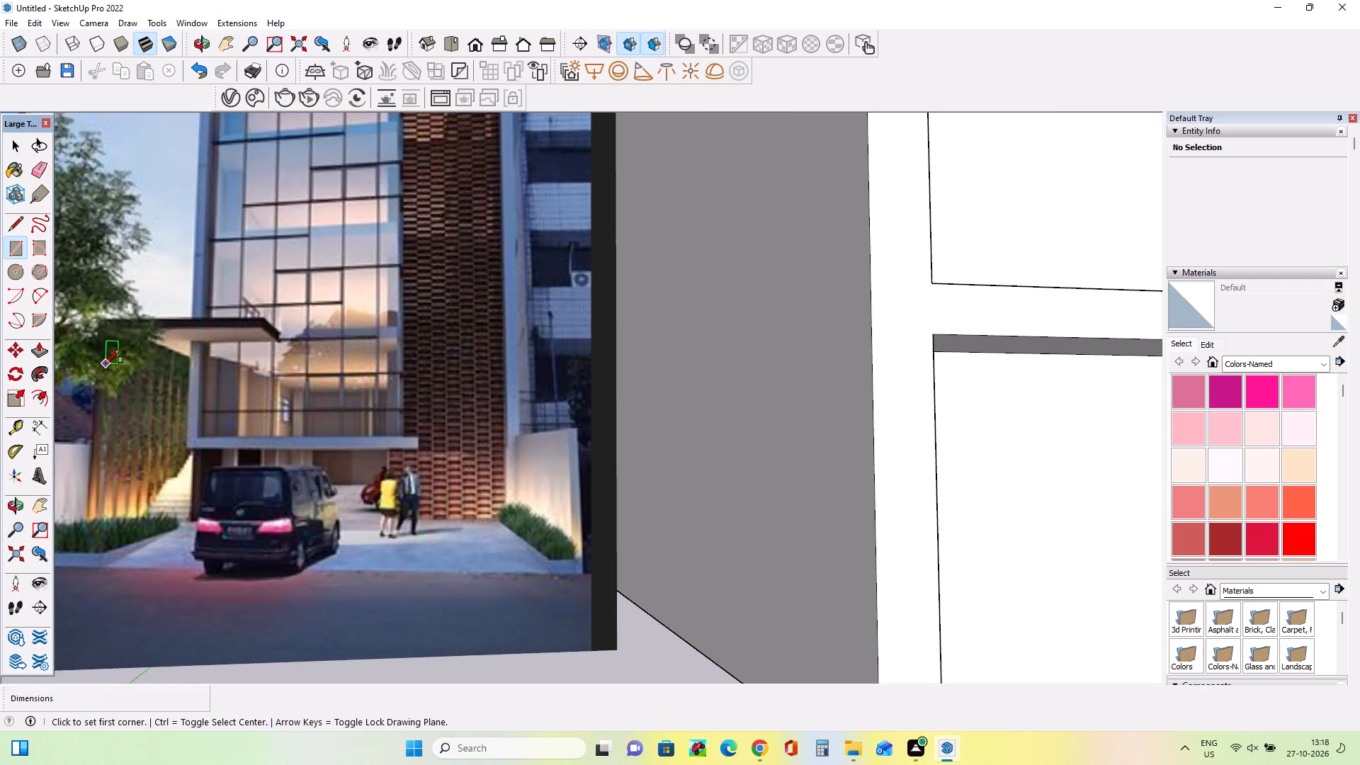
middle_click_drag(108, 374, 163, 382)
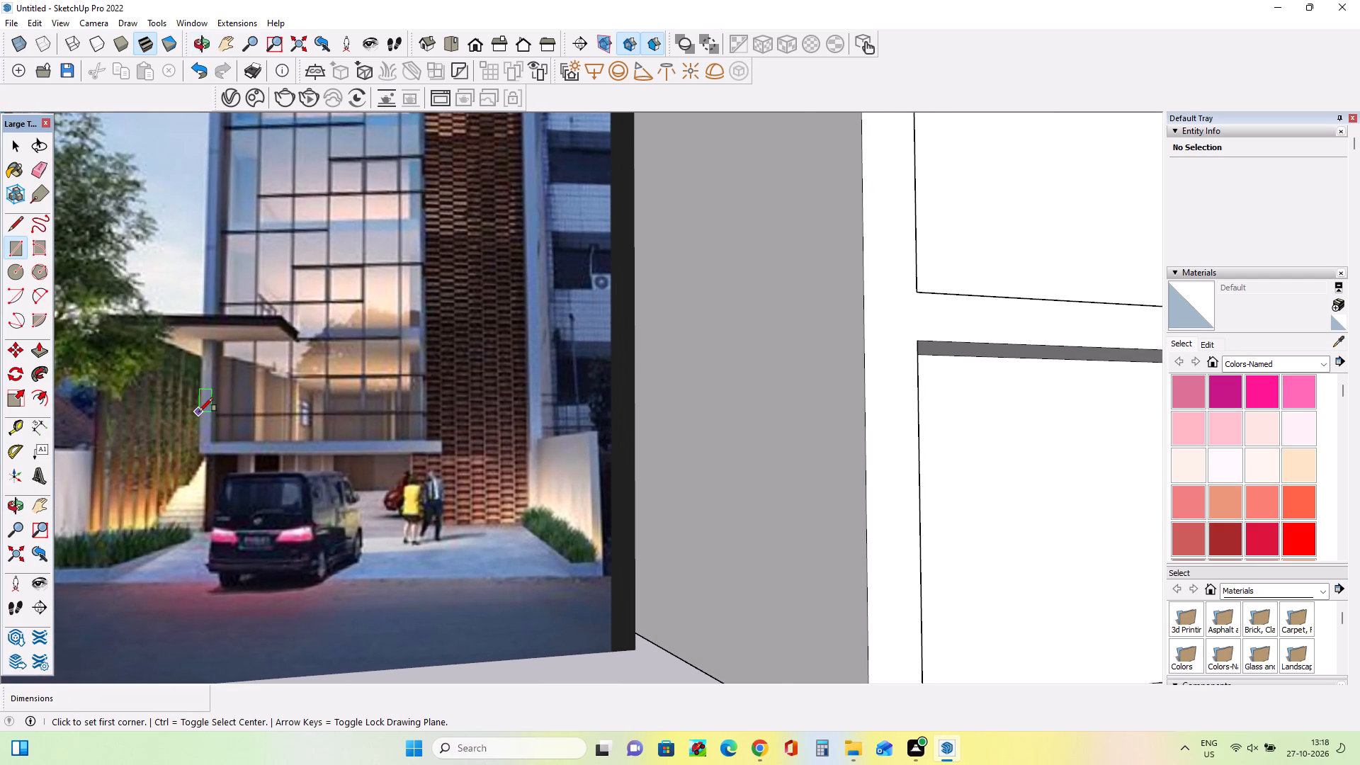
scroll(199, 412, "down", 3)
middle_click_drag(199, 412, 266, 390)
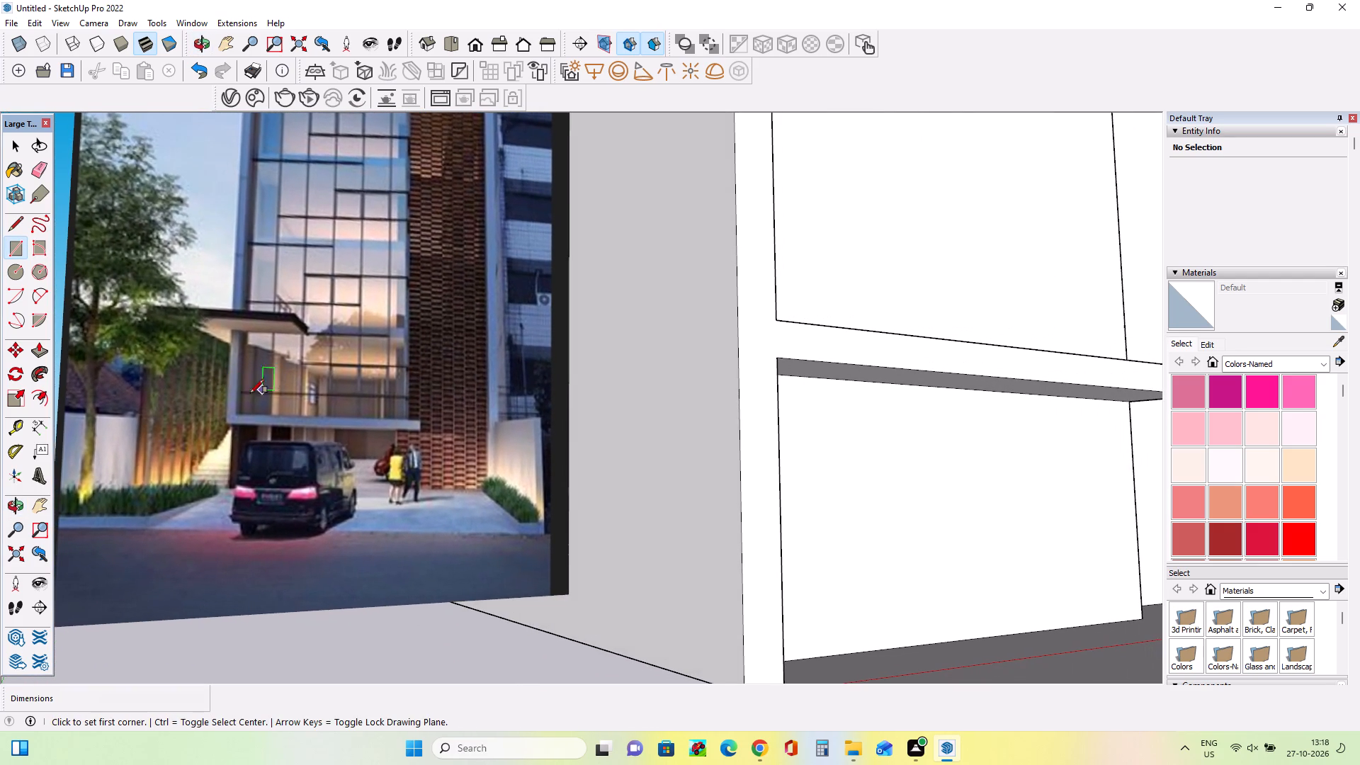
middle_click_drag(178, 423, 138, 431)
scroll(138, 431, "down", 1)
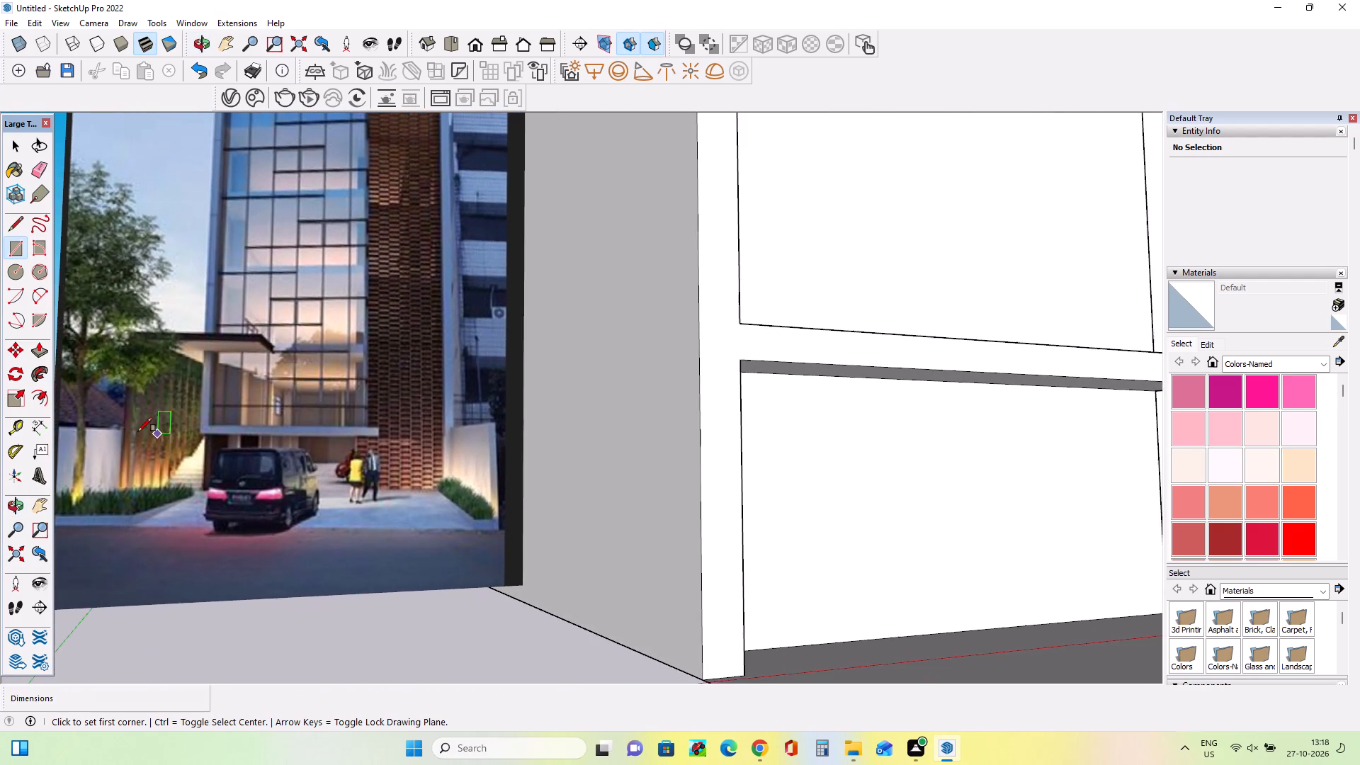
scroll(137, 433, "down", 17)
middle_click_drag(419, 514, 276, 599)
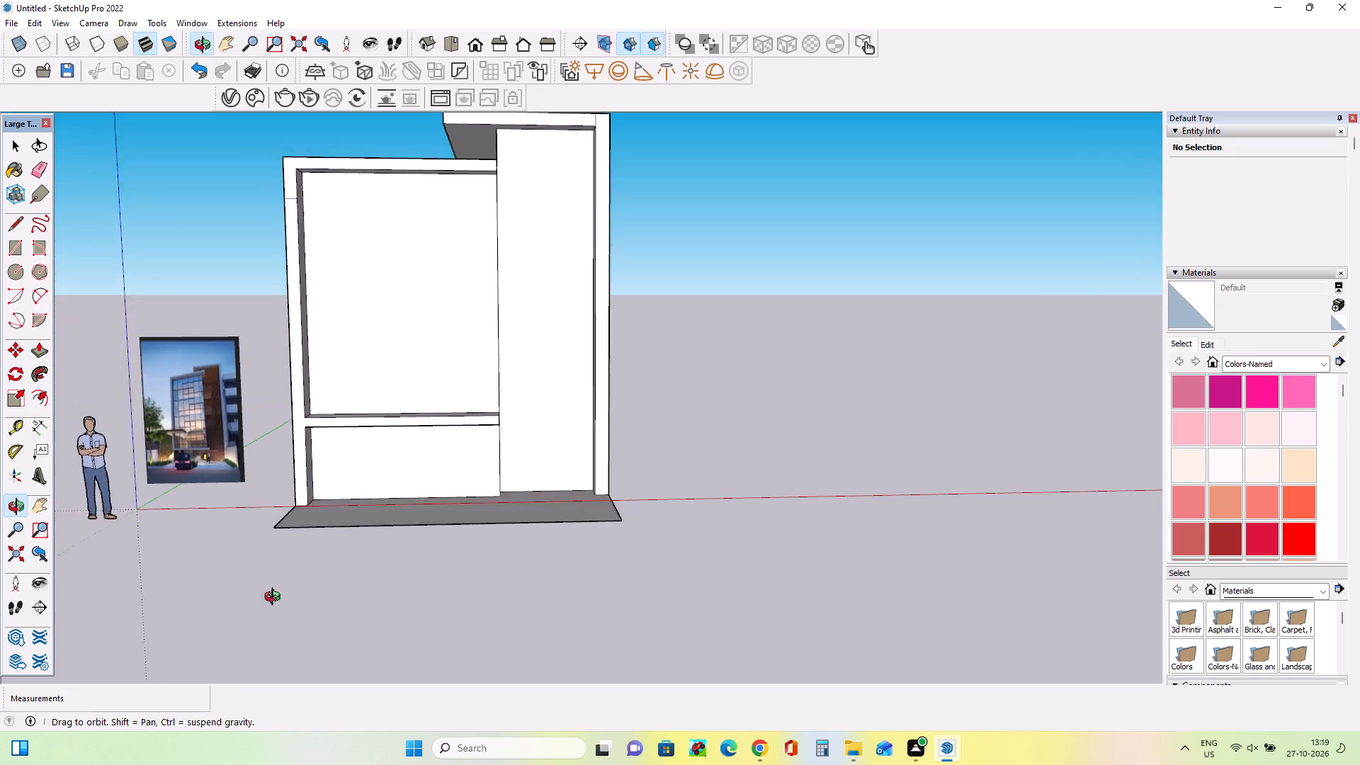
middle_click_drag(276, 599, 317, 578)
scroll(156, 501, "up", 12)
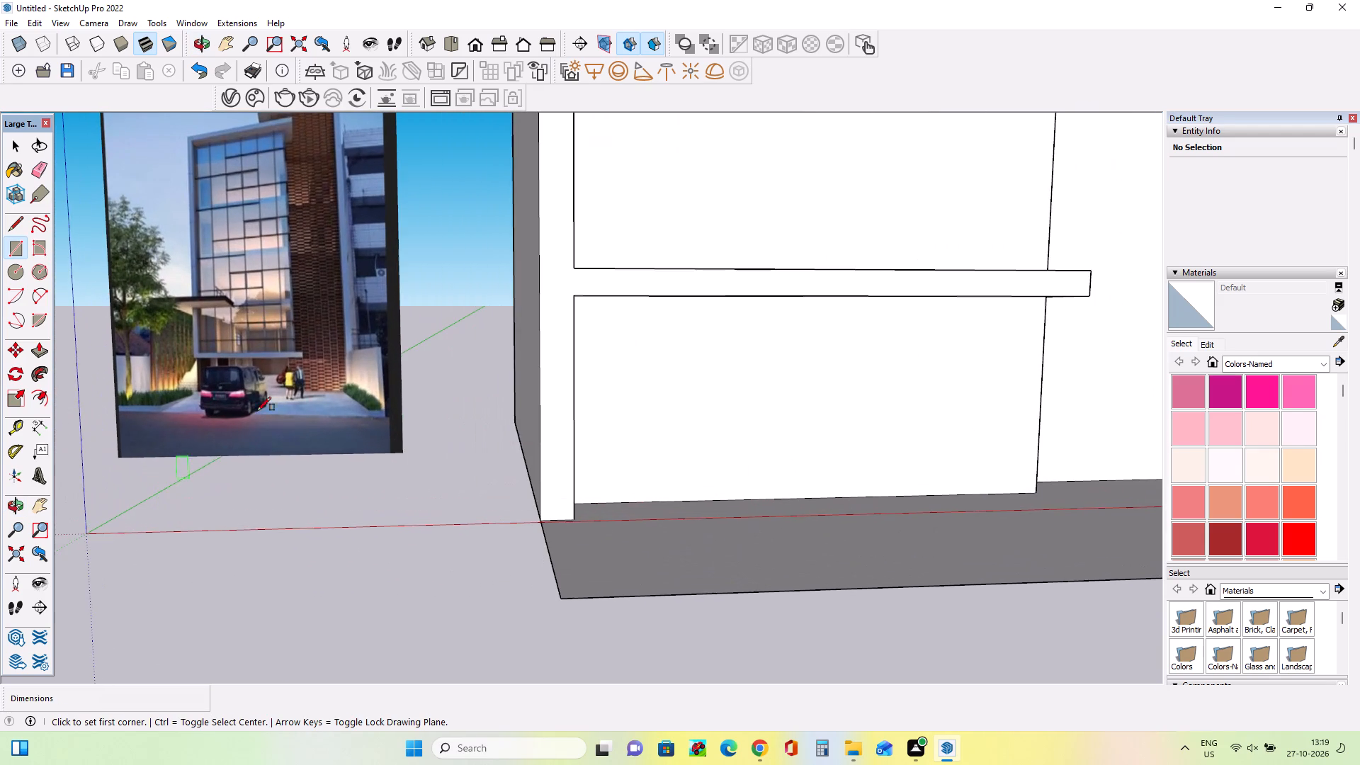
scroll(249, 373, "up", 4)
scroll(108, 443, "down", 12)
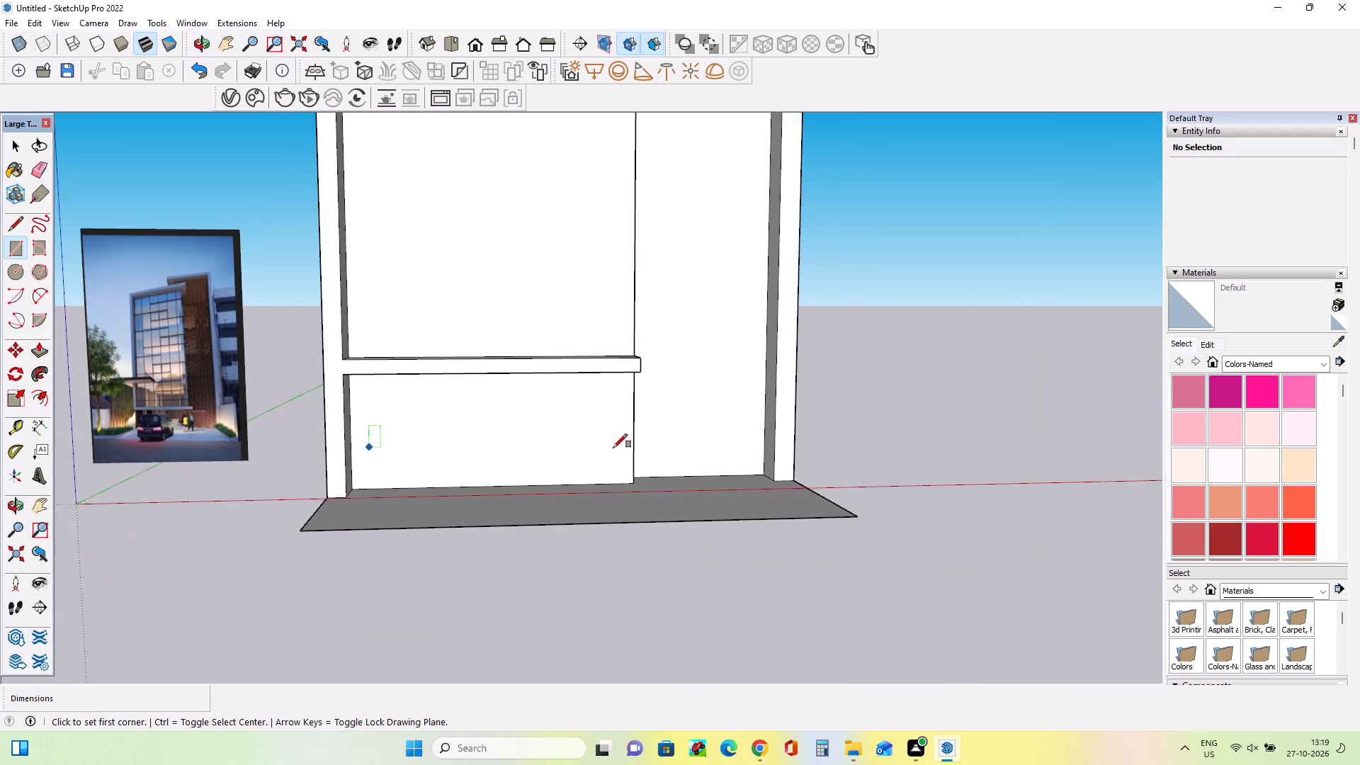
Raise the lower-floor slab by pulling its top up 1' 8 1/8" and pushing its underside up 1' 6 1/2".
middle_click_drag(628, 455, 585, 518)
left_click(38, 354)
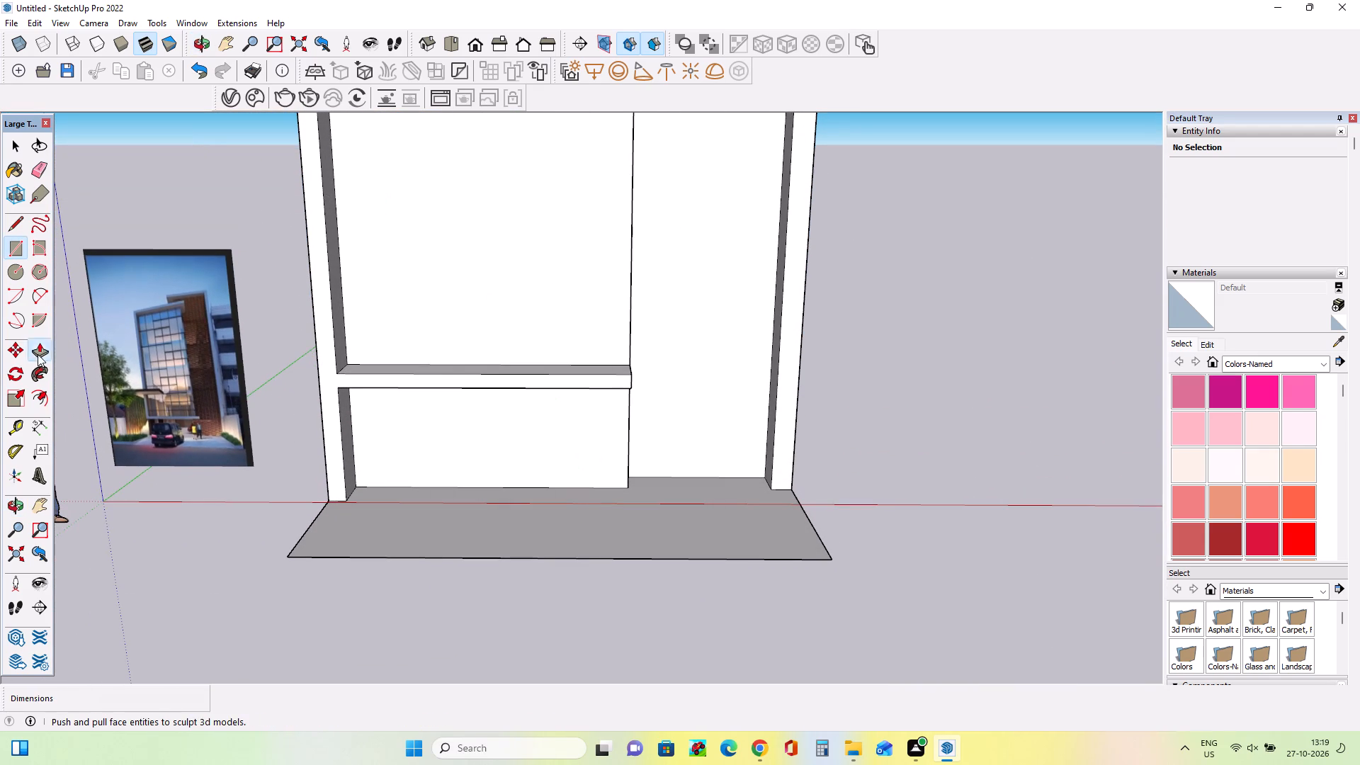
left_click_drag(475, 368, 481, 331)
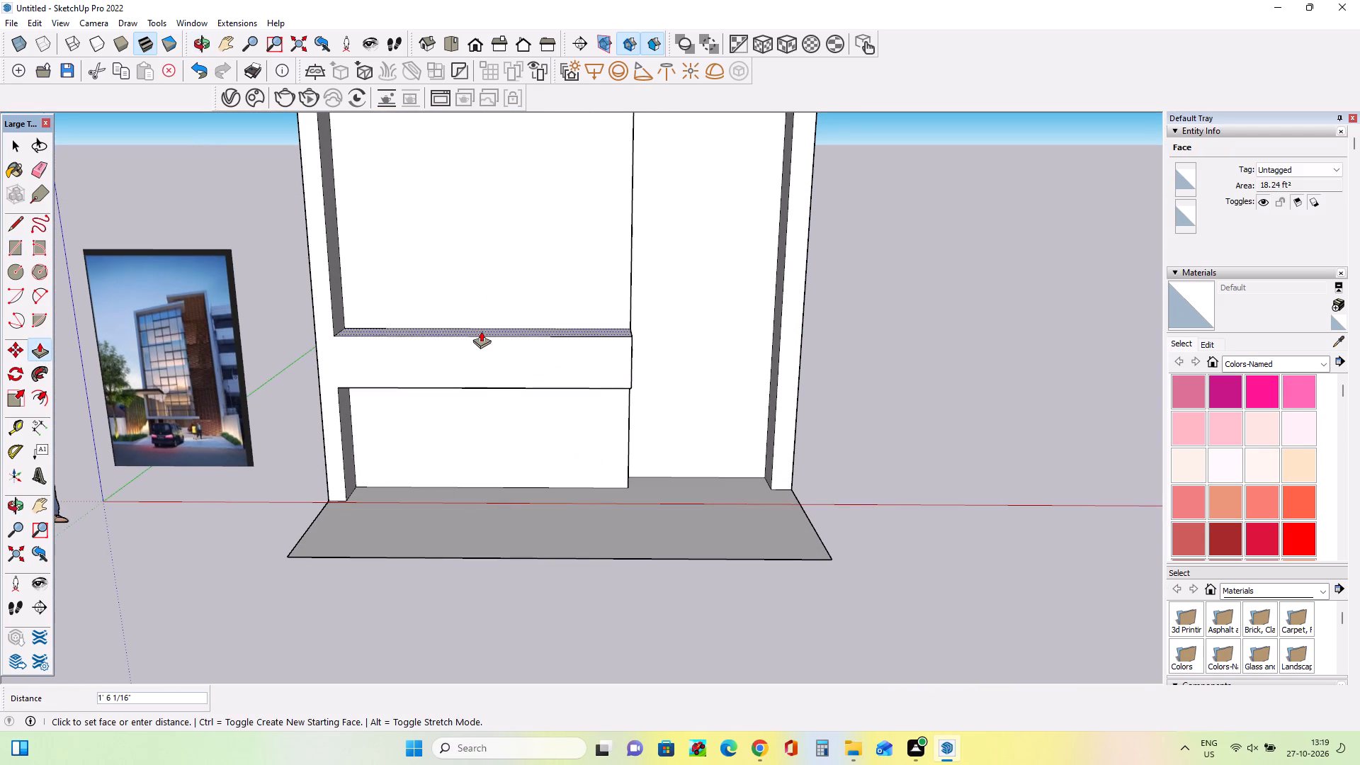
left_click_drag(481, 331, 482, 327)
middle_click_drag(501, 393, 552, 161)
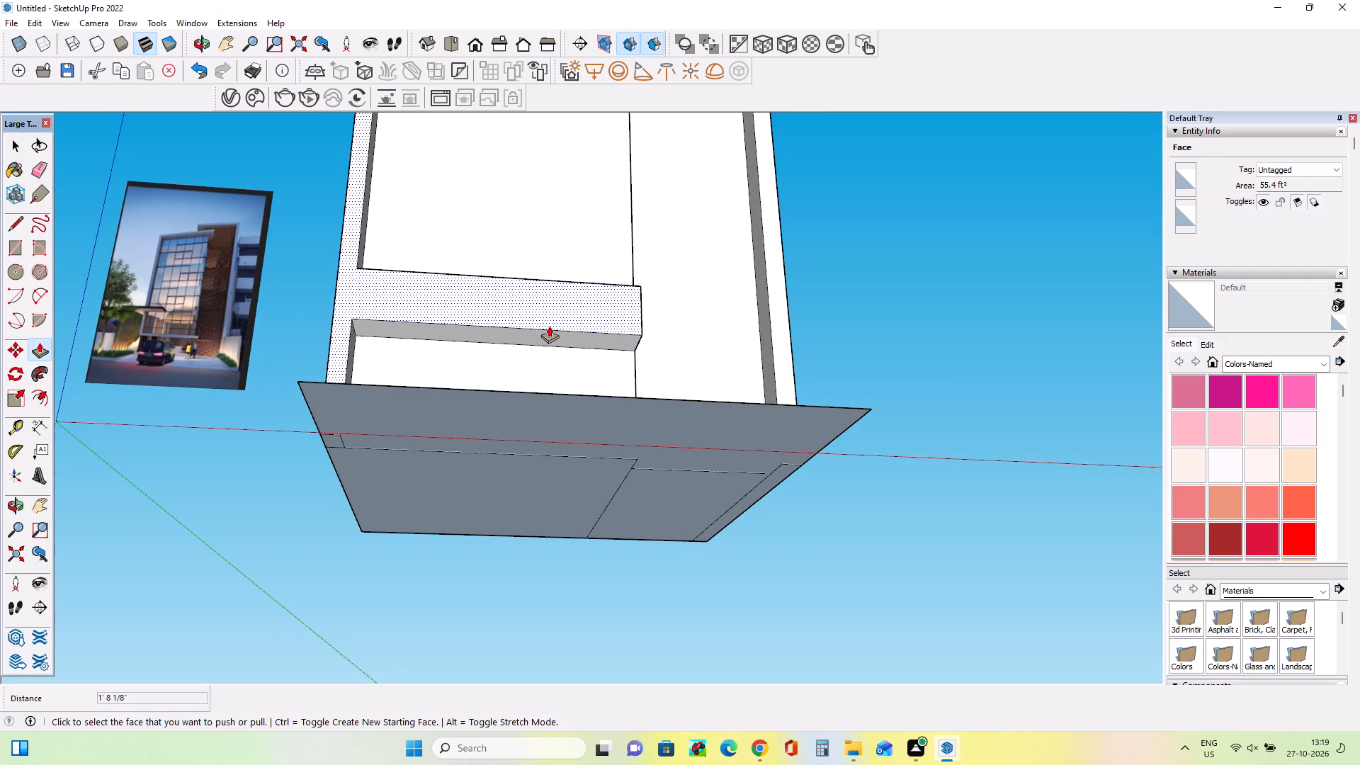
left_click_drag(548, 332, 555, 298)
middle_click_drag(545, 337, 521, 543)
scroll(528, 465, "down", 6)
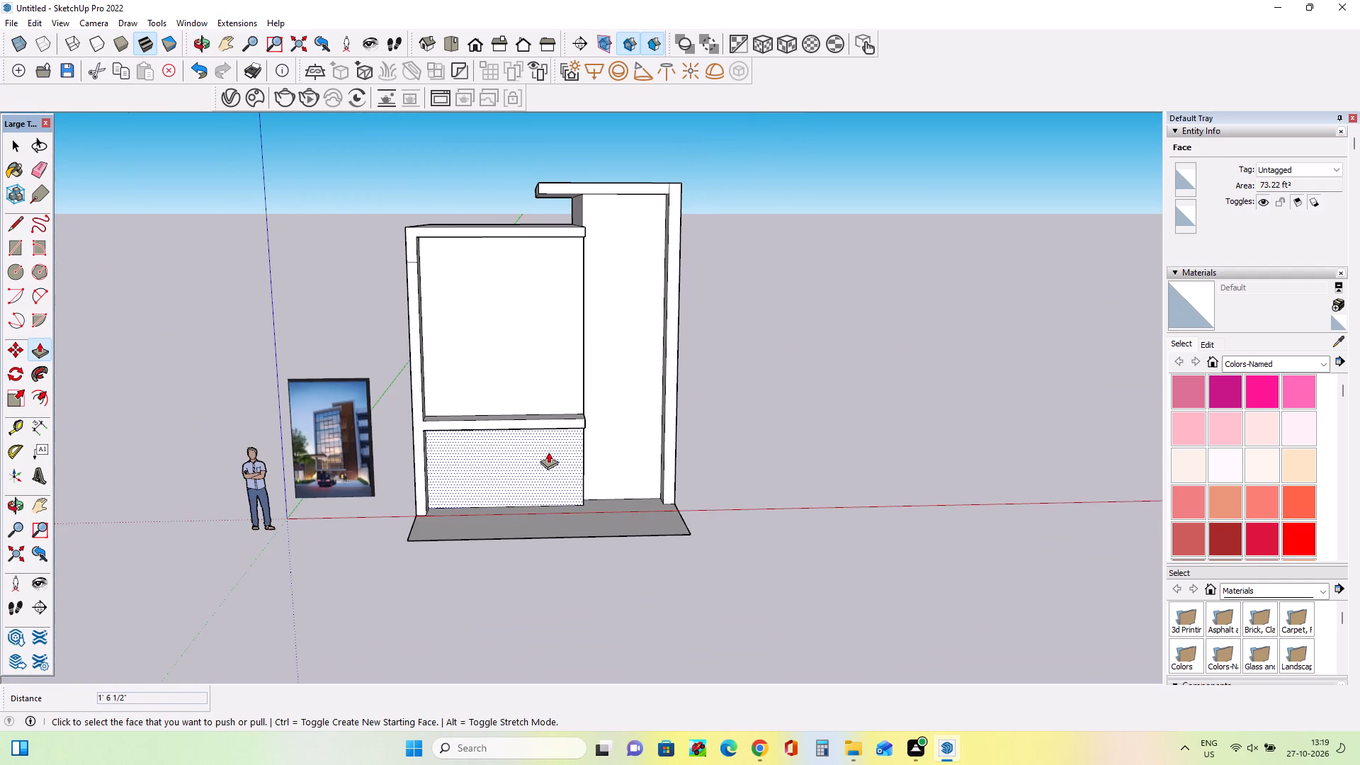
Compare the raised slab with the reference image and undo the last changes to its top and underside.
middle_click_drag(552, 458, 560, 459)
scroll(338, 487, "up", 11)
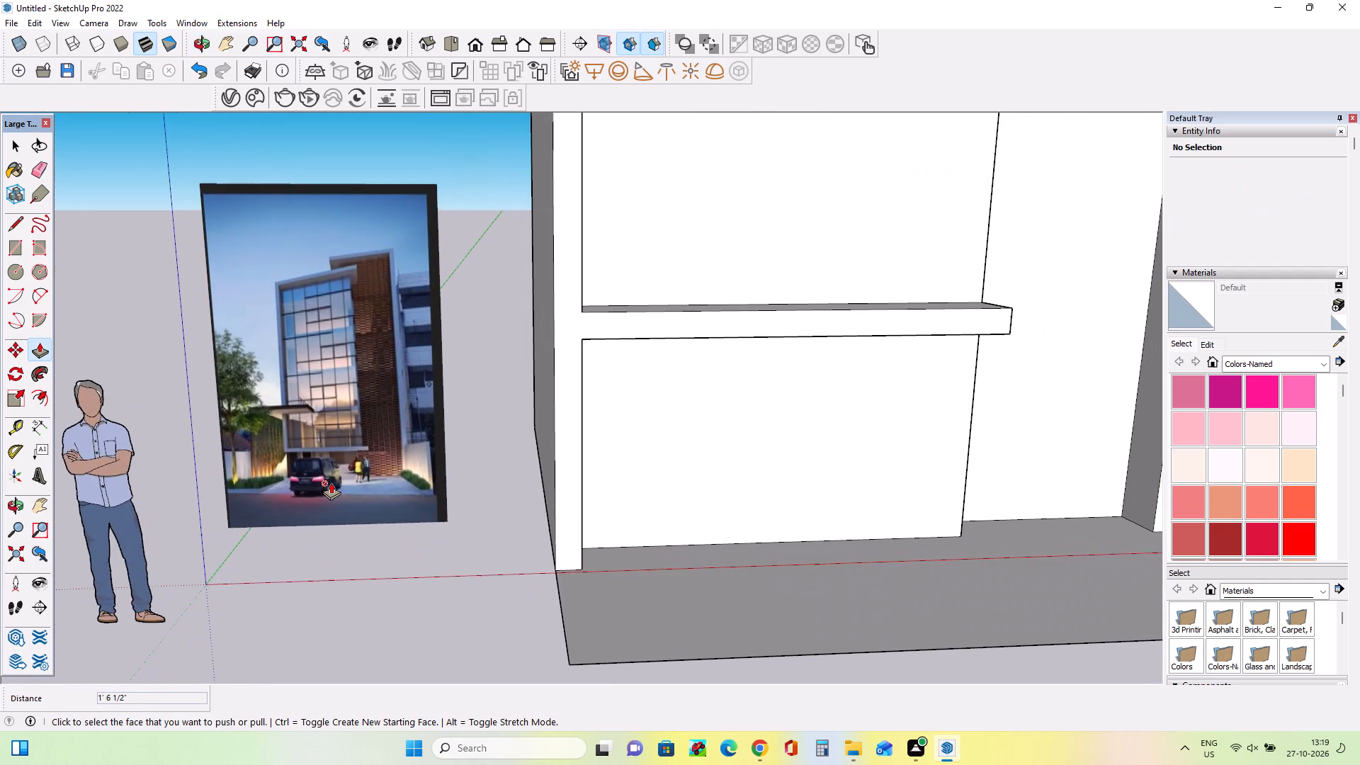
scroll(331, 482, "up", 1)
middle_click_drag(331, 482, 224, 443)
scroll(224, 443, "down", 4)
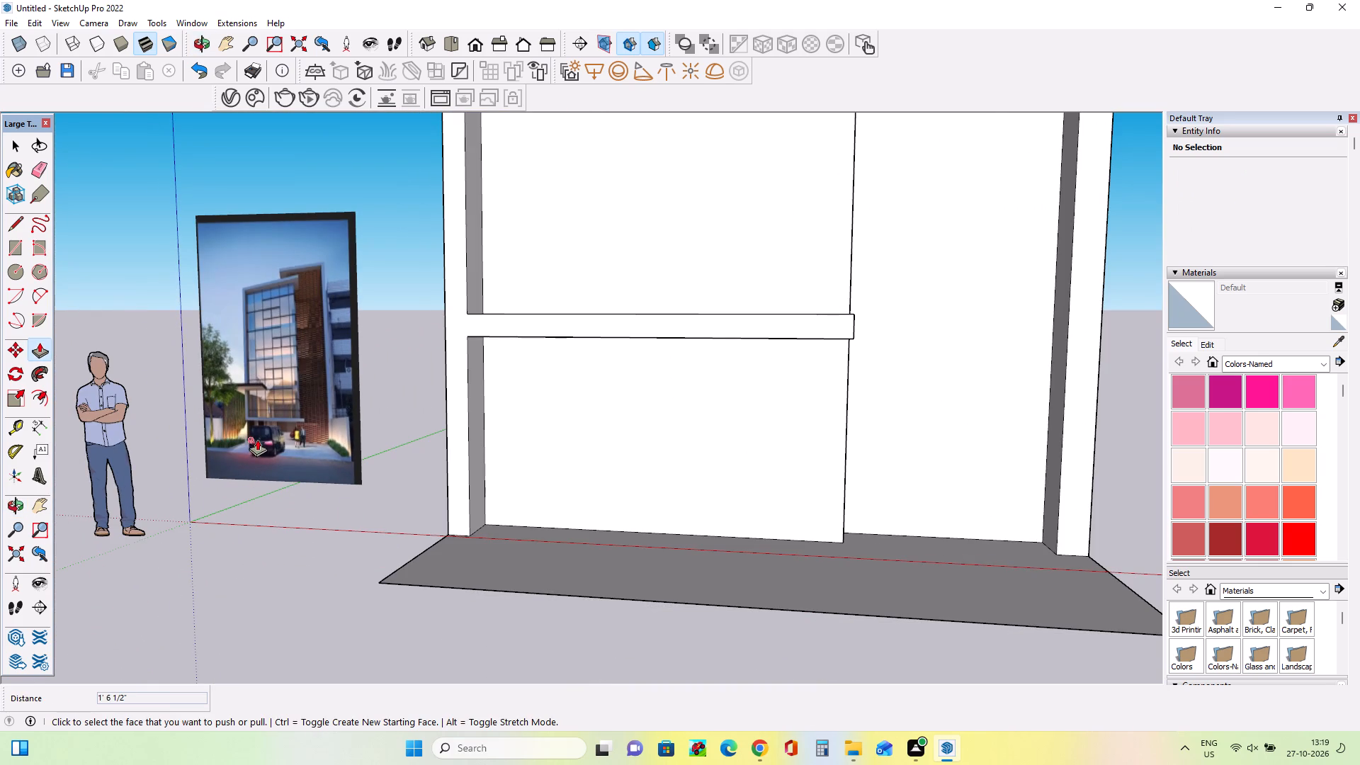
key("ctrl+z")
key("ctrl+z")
Examine the ground floor, where the slab meets the brick wall, in the reference image and compare it with the model.
middle_click_drag(489, 437, 522, 439)
scroll(281, 417, "up", 2)
middle_click_drag(280, 421, 321, 442)
scroll(338, 438, "up", 3)
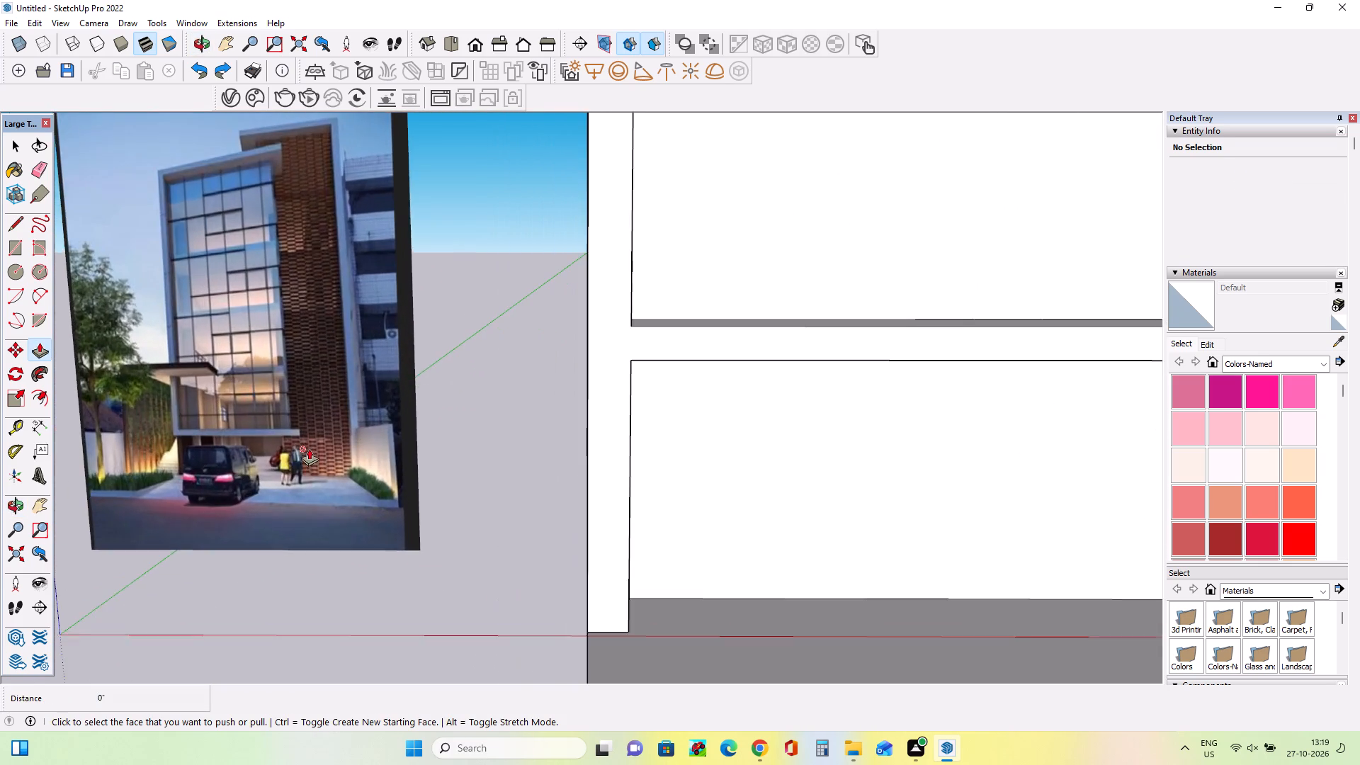
scroll(309, 448, "up", 8)
scroll(290, 450, "down", 4)
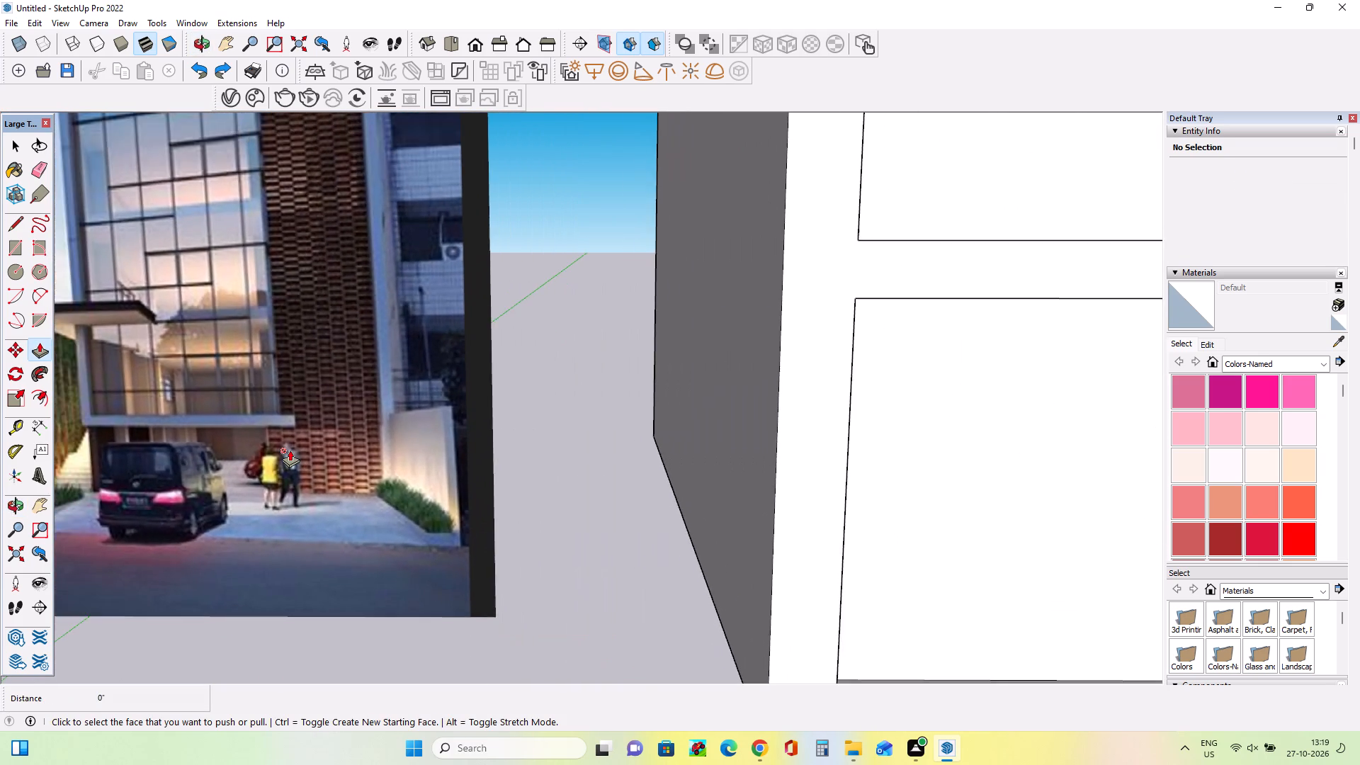
scroll(290, 450, "down", 13)
scroll(290, 448, "up", 12)
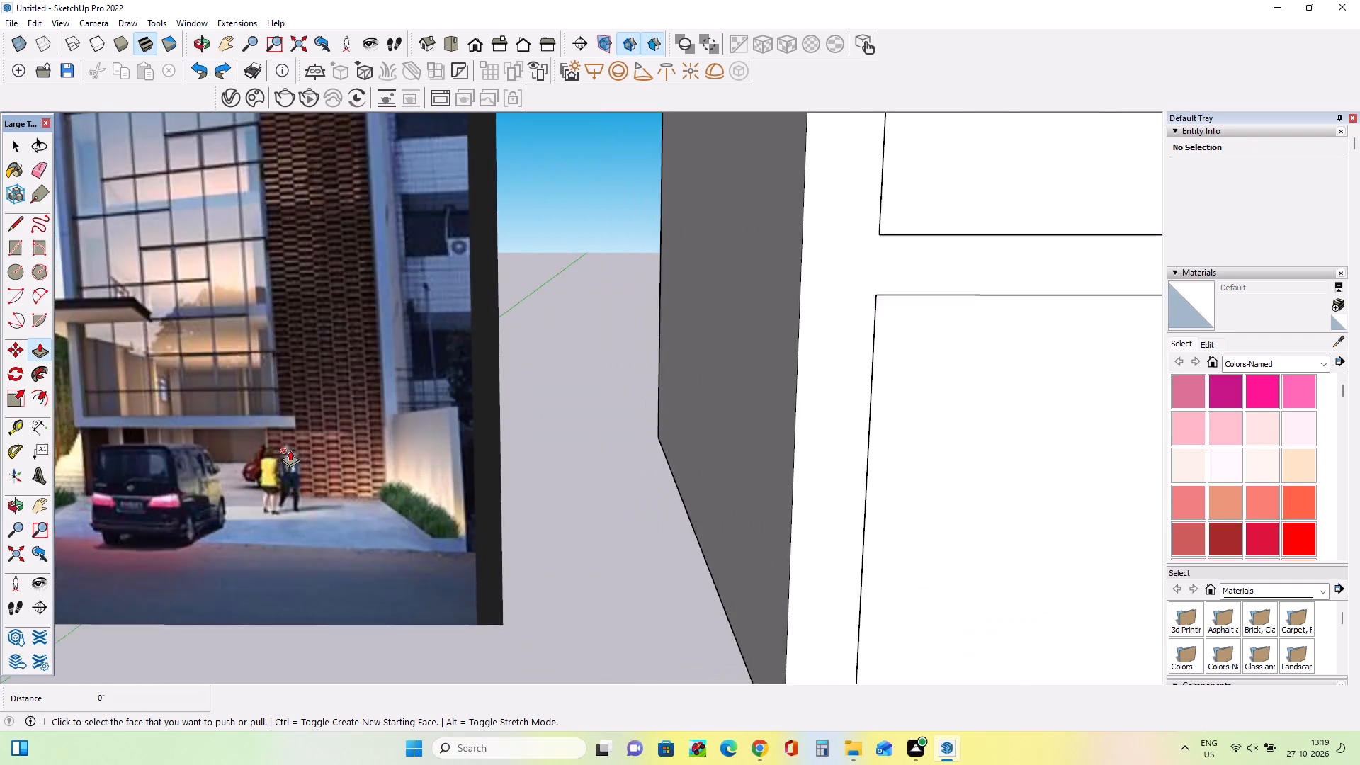
scroll(290, 450, "up", 7)
middle_click_drag(296, 451, 244, 441)
scroll(244, 441, "down", 20)
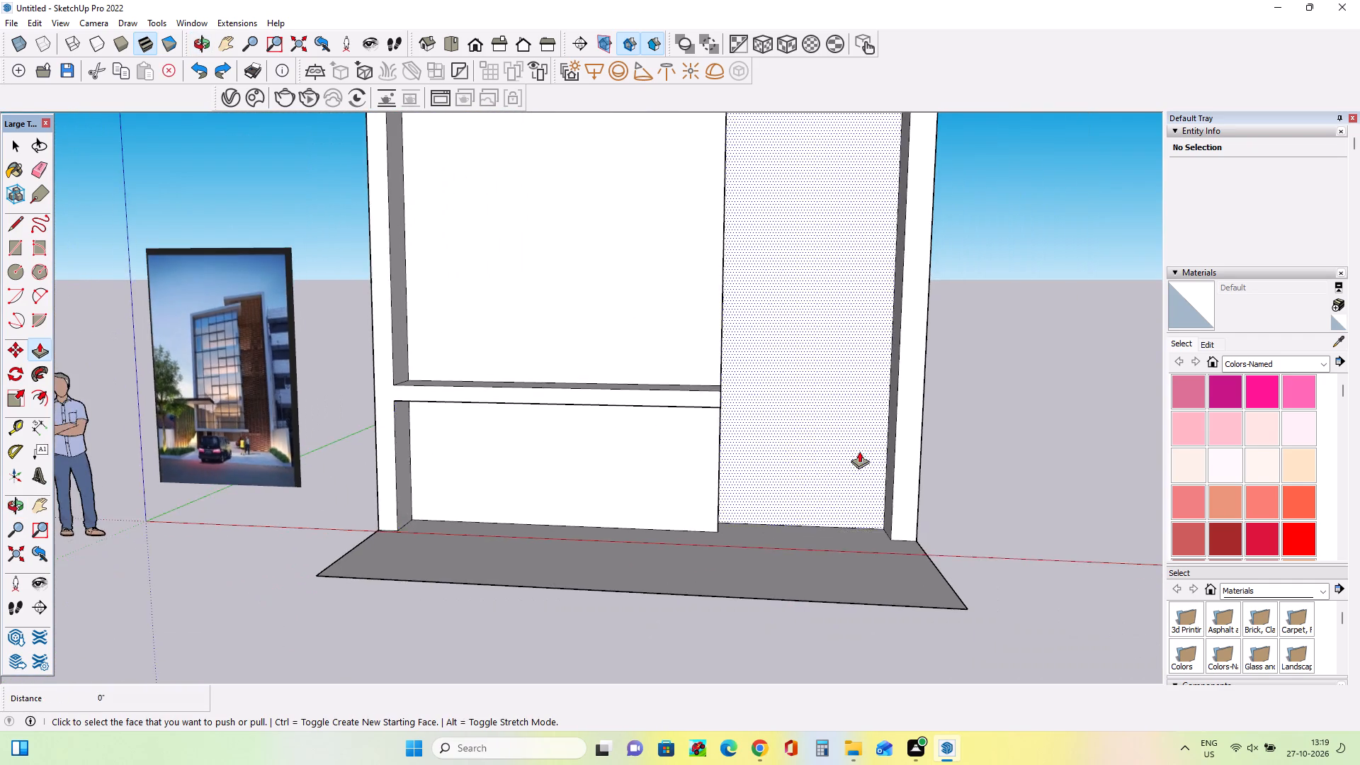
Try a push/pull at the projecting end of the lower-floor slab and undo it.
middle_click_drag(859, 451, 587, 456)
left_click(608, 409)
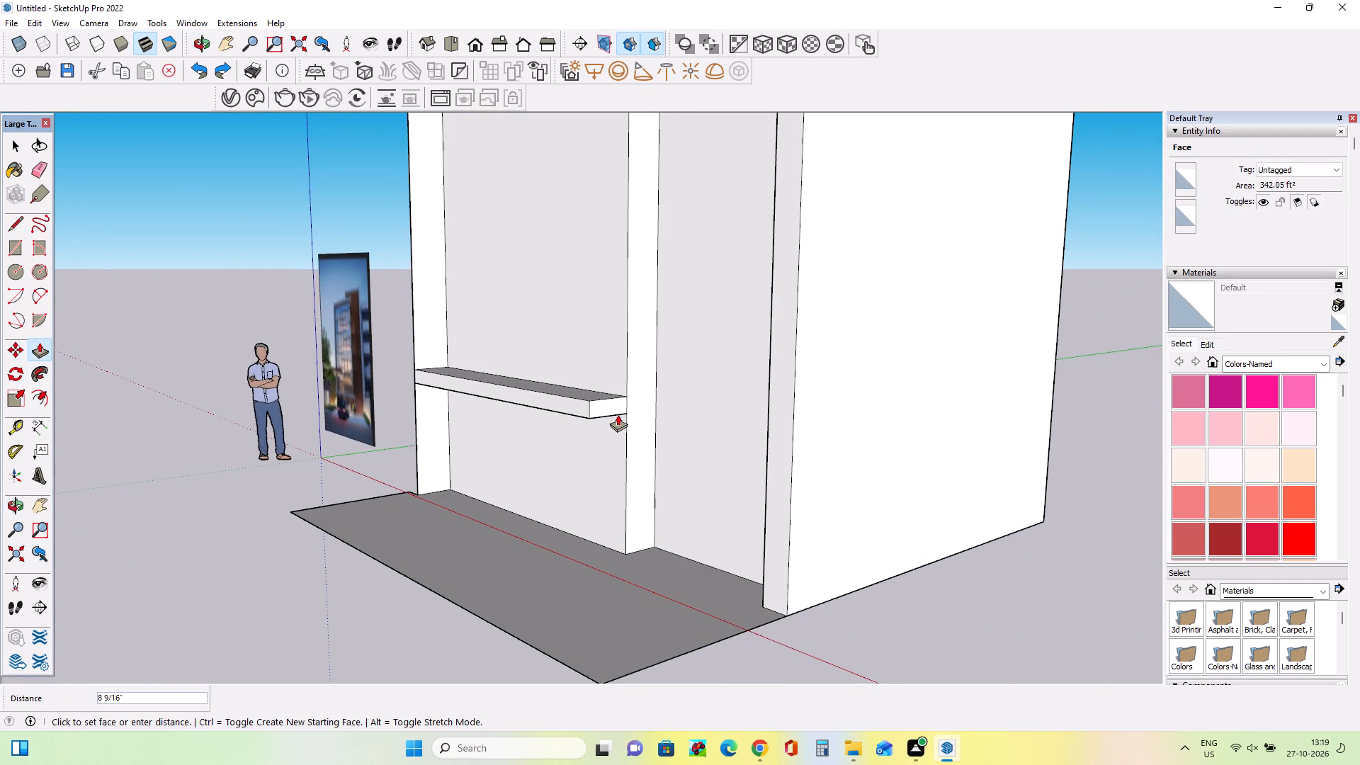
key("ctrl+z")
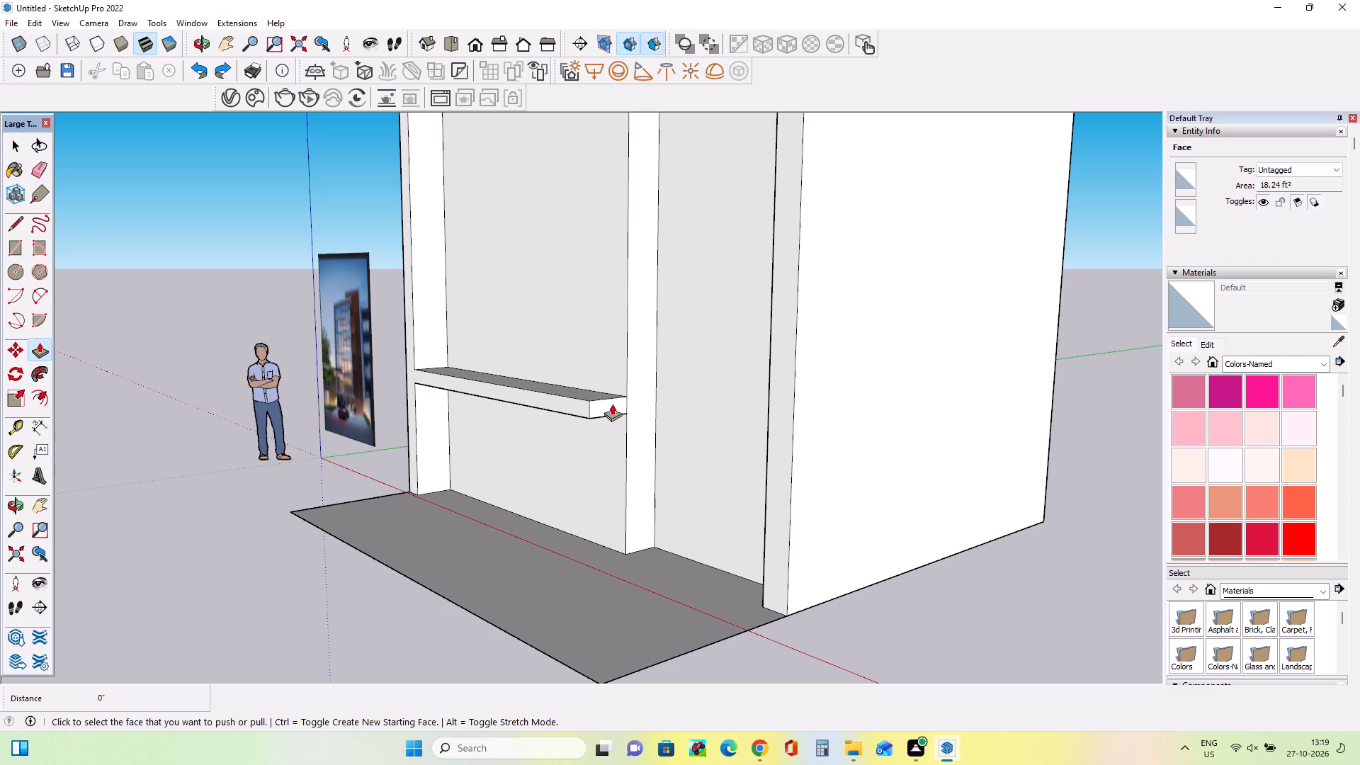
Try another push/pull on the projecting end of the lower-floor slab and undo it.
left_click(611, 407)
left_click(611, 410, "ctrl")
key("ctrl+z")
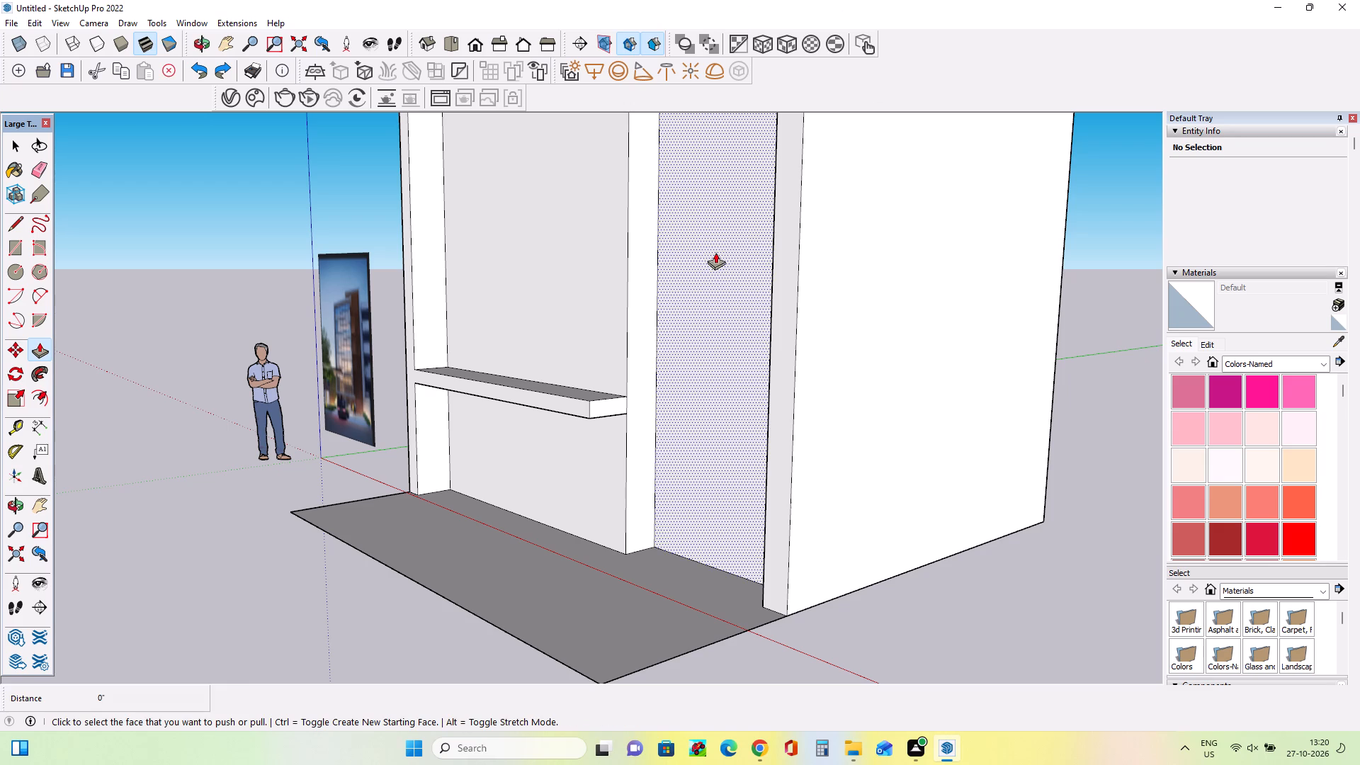
Draw a 1' 6 15/16" by 6 3/4" rectangle over the lower-floor slab's end face and pull it out 11 15/16".
scroll(640, 403, "up", 2)
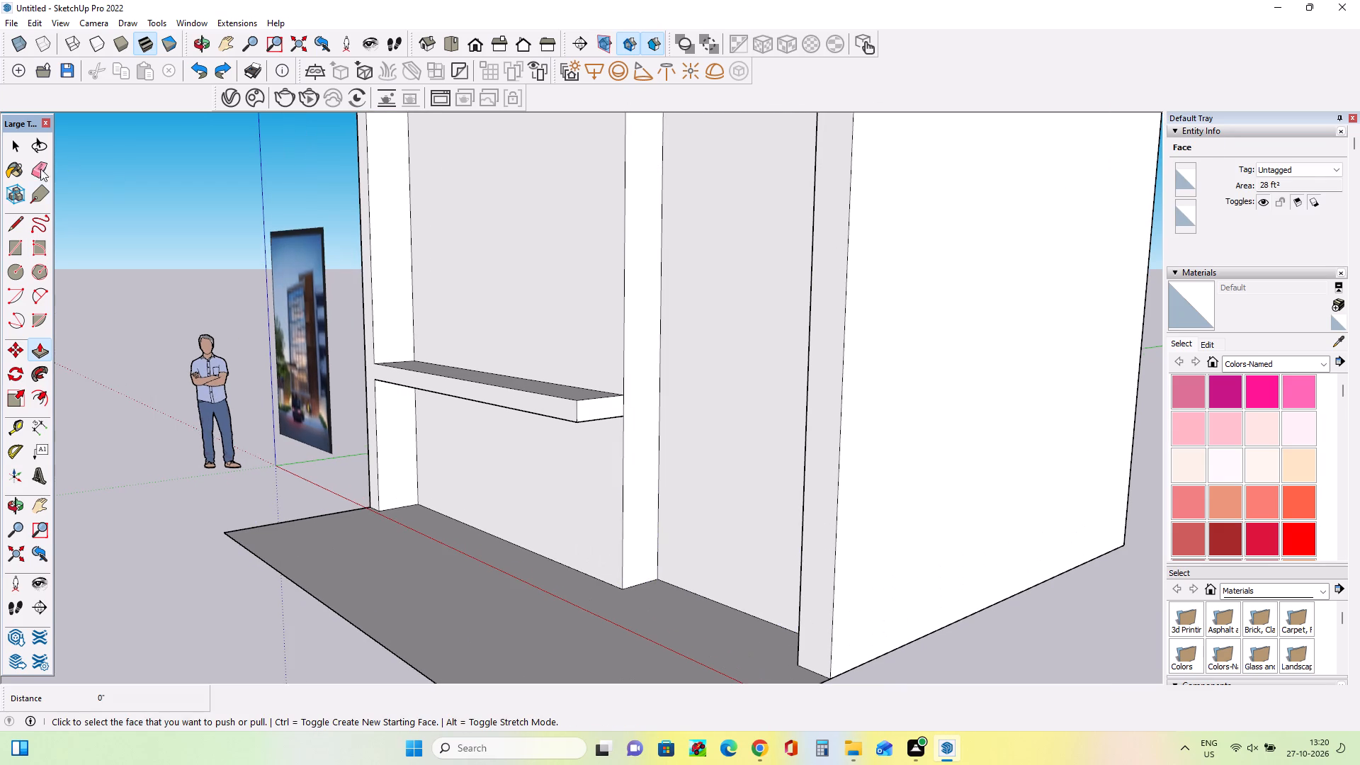
left_click(10, 242)
left_click(622, 418)
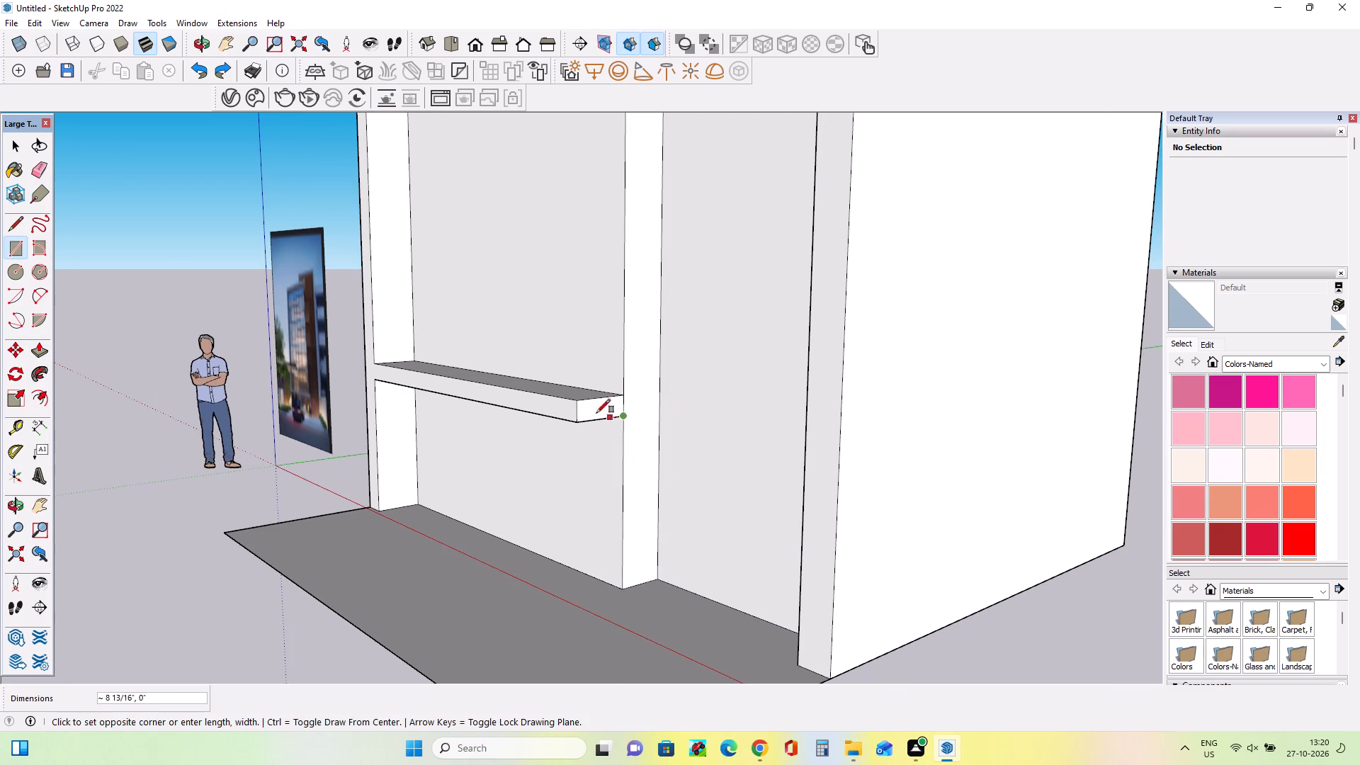
left_click(576, 403)
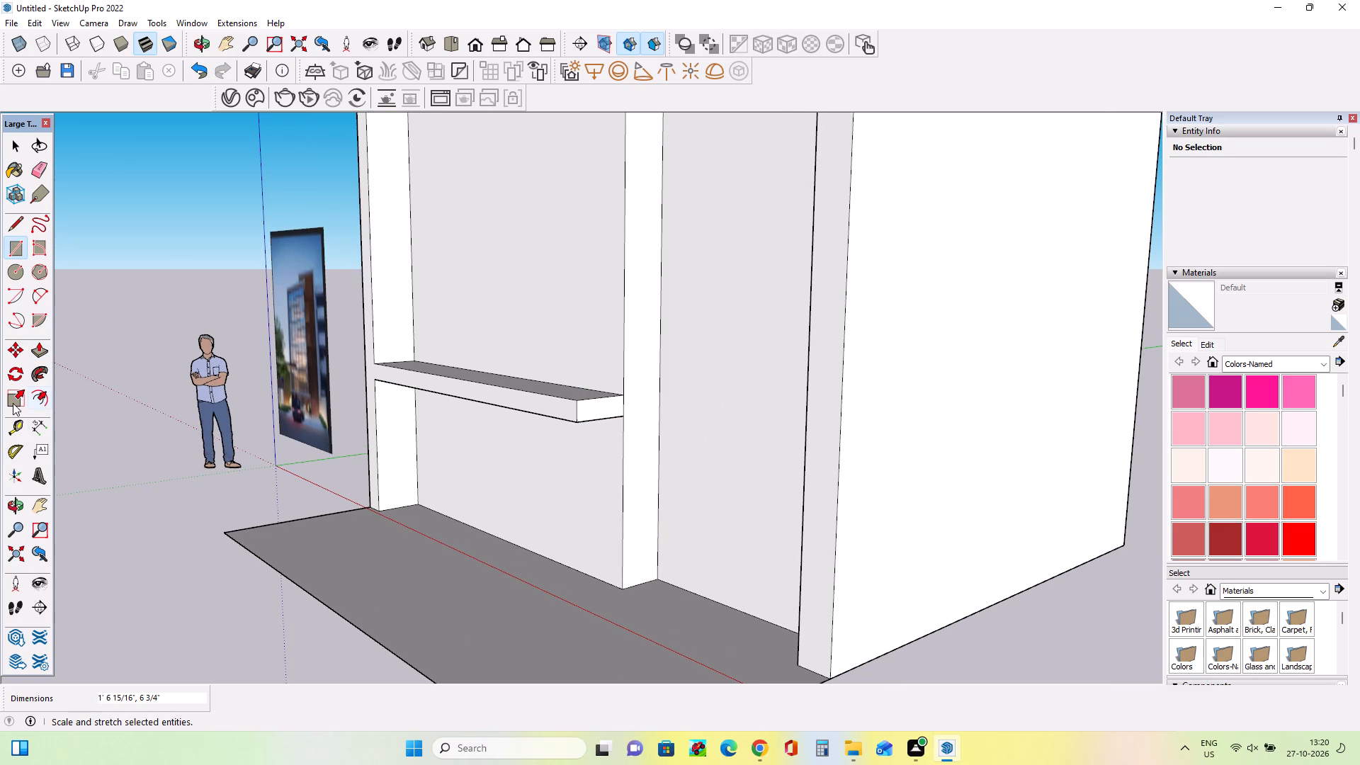
left_click(35, 349)
left_click_drag(596, 412, 619, 429)
Pull the recessed wall face of the tall brick bay forward 8 5/8".
middle_click_drag(701, 463, 784, 456)
scroll(784, 456, "down", 1)
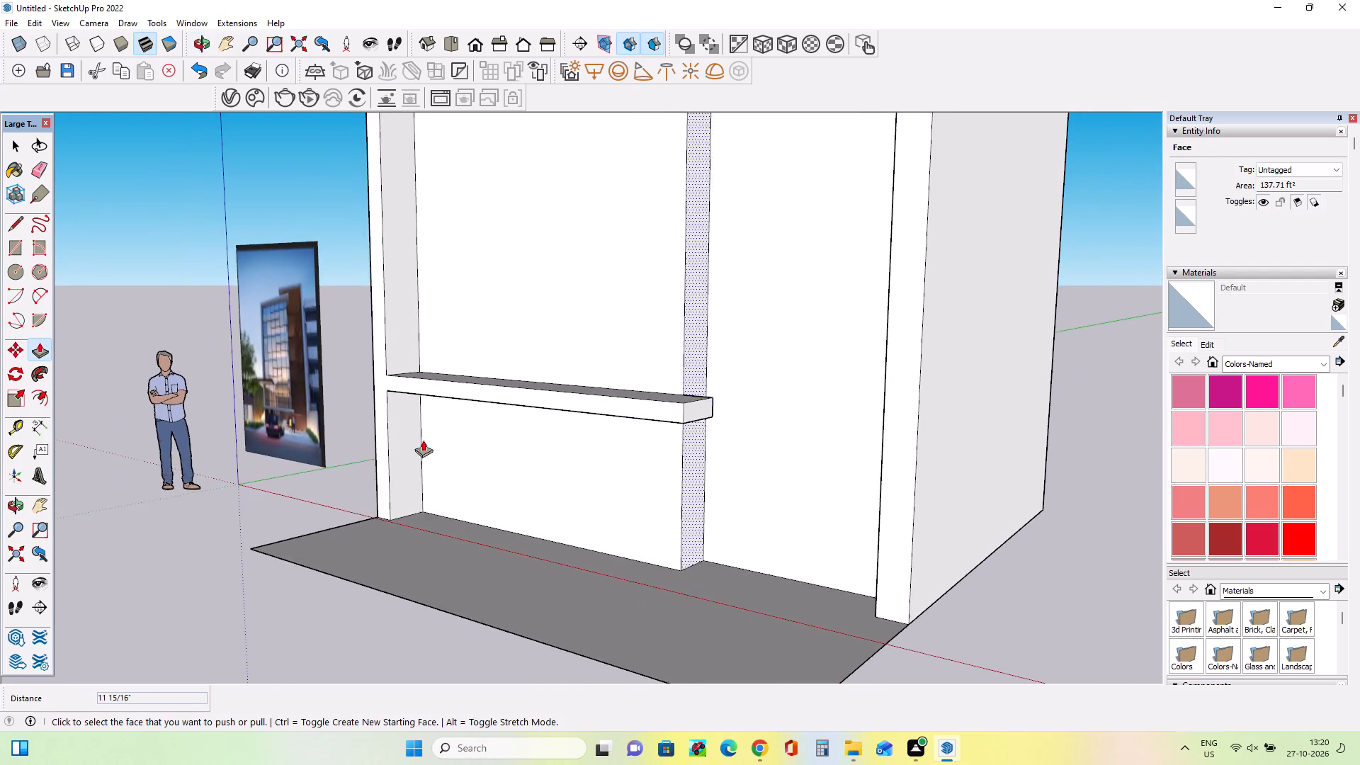
scroll(307, 426, "up", 11)
scroll(298, 425, "down", 3)
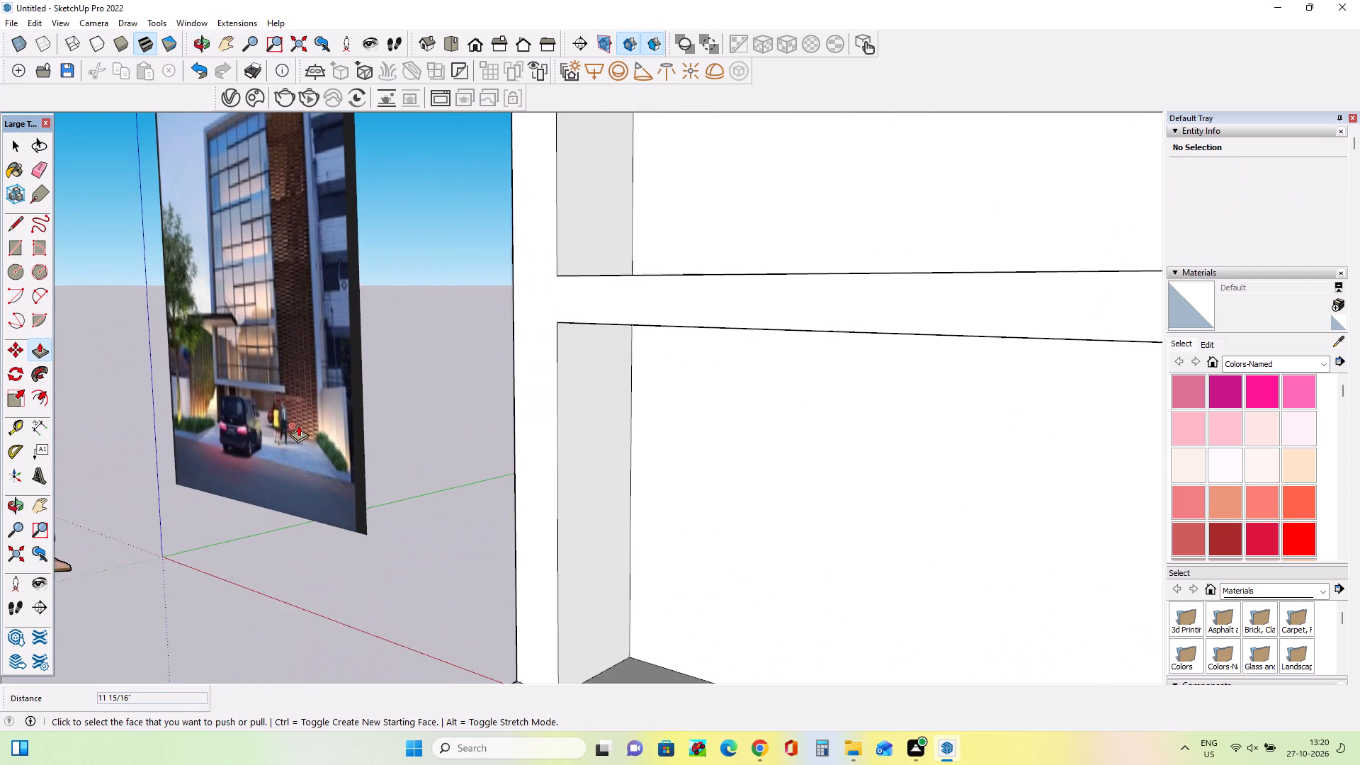
scroll(298, 425, "down", 12)
middle_click_drag(715, 433, 916, 416)
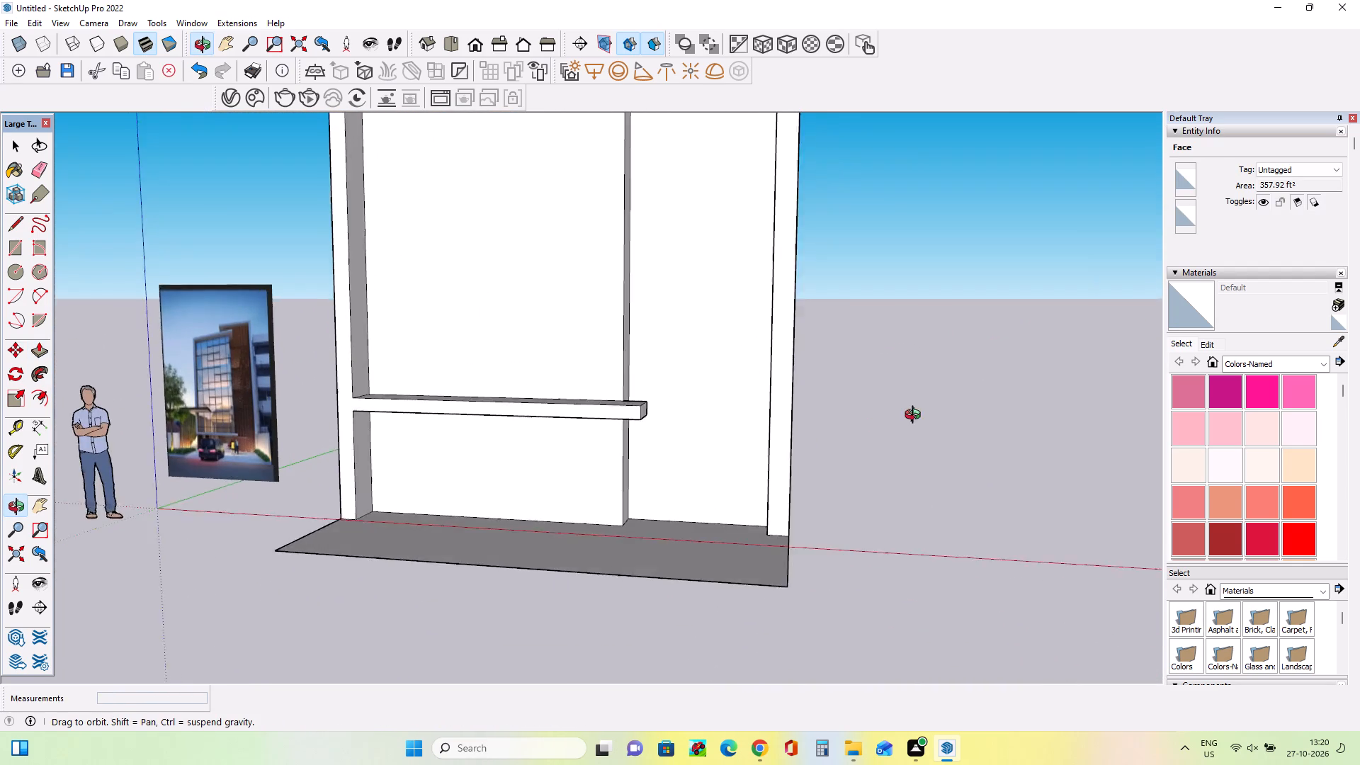
middle_click_drag(916, 416, 926, 413)
middle_click_drag(613, 431, 651, 449)
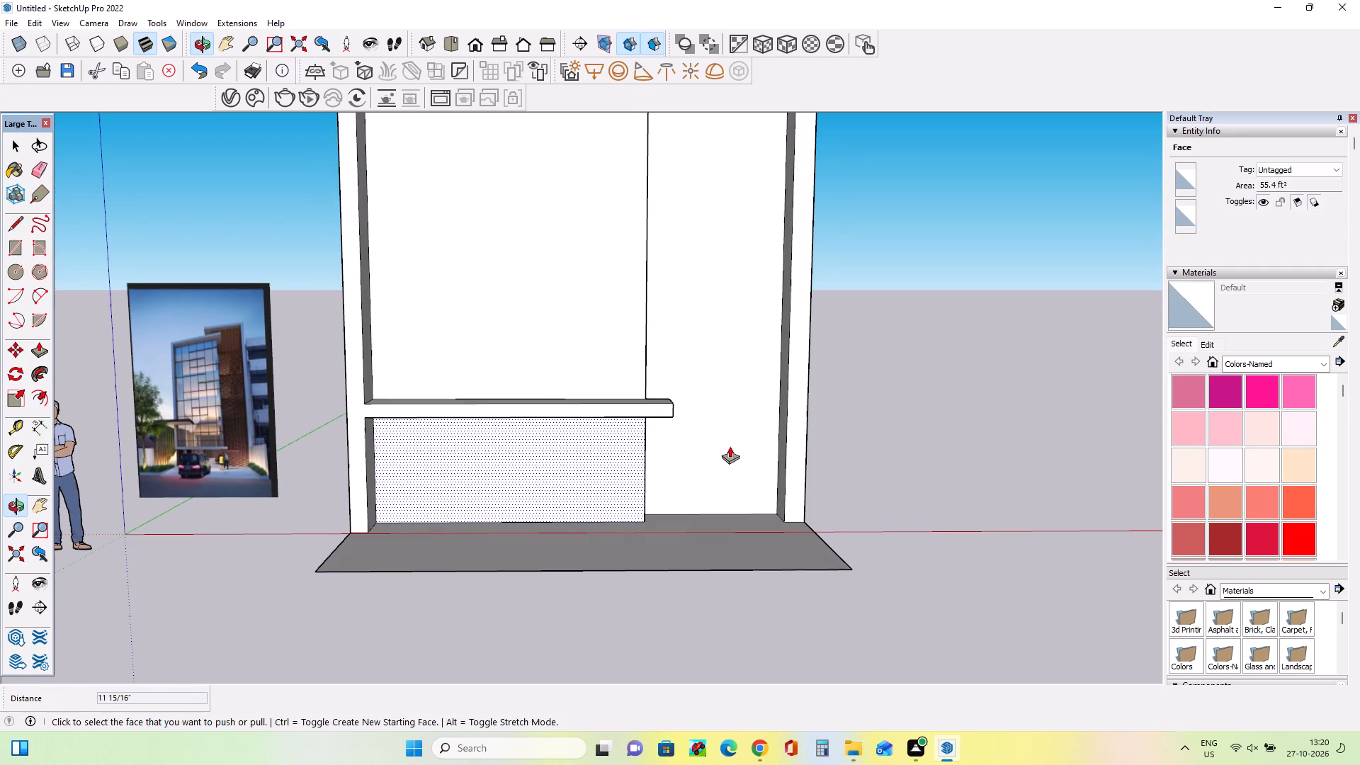
middle_click_drag(734, 446, 734, 460)
scroll(651, 431, "up", 3)
middle_click_drag(747, 436, 635, 482)
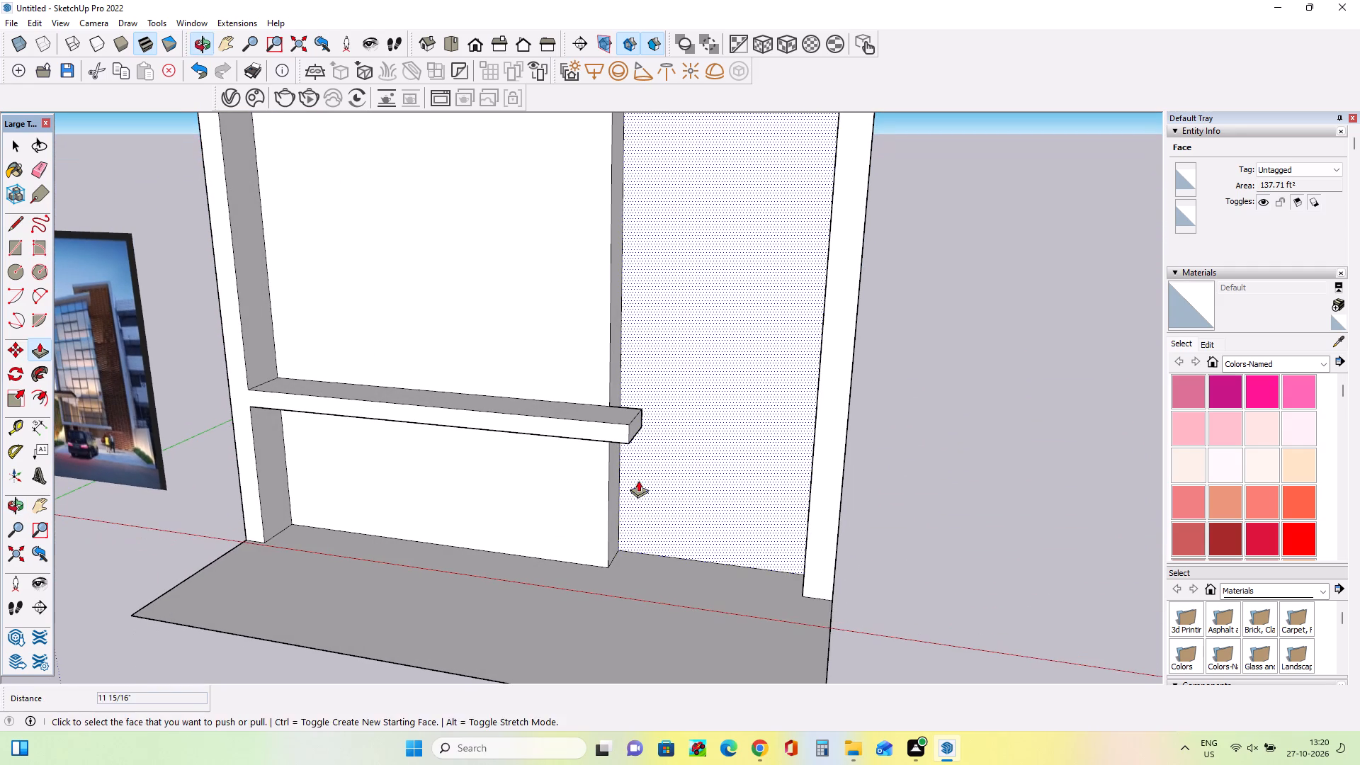
left_click_drag(640, 480, 634, 488)
Erase the stray horizontal edge across the front of the glass volume's side wall, just below the roof slab.
middle_click_drag(672, 484, 753, 469)
scroll(753, 469, "down", 10)
middle_click_drag(737, 402, 733, 346)
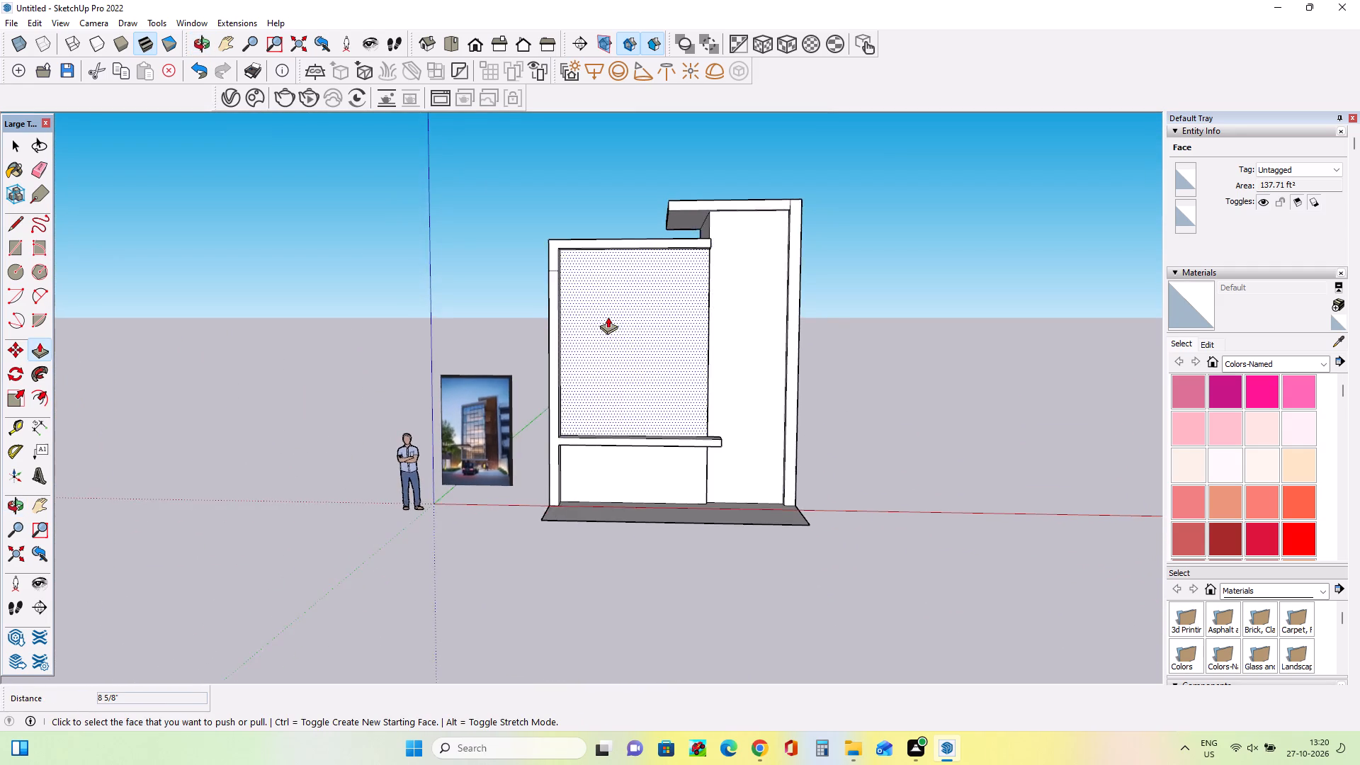
scroll(594, 306, "up", 4)
middle_click_drag(525, 280, 544, 295)
scroll(538, 251, "up", 5)
middle_click_drag(536, 257, 615, 360)
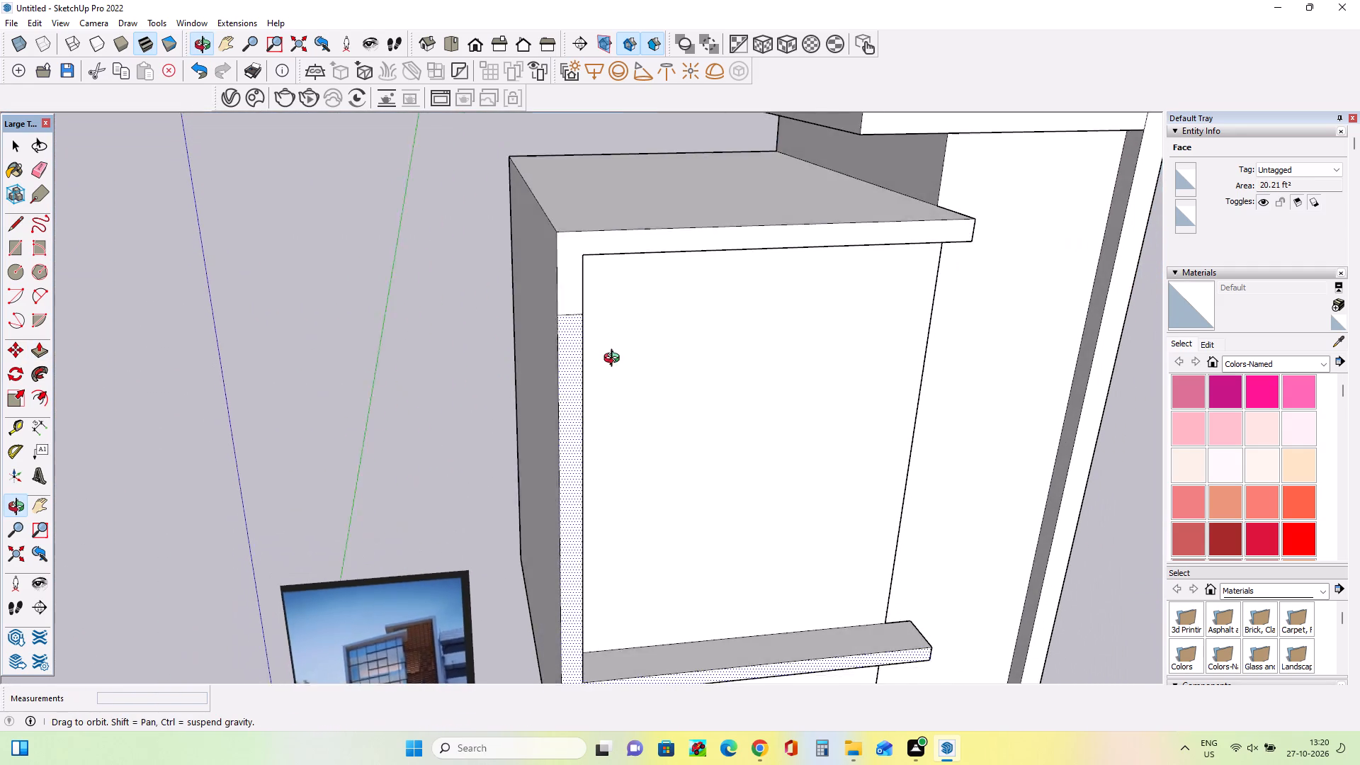
middle_click_drag(615, 360, 661, 409)
scroll(571, 348, "up", 4)
middle_click_drag(607, 370, 614, 380)
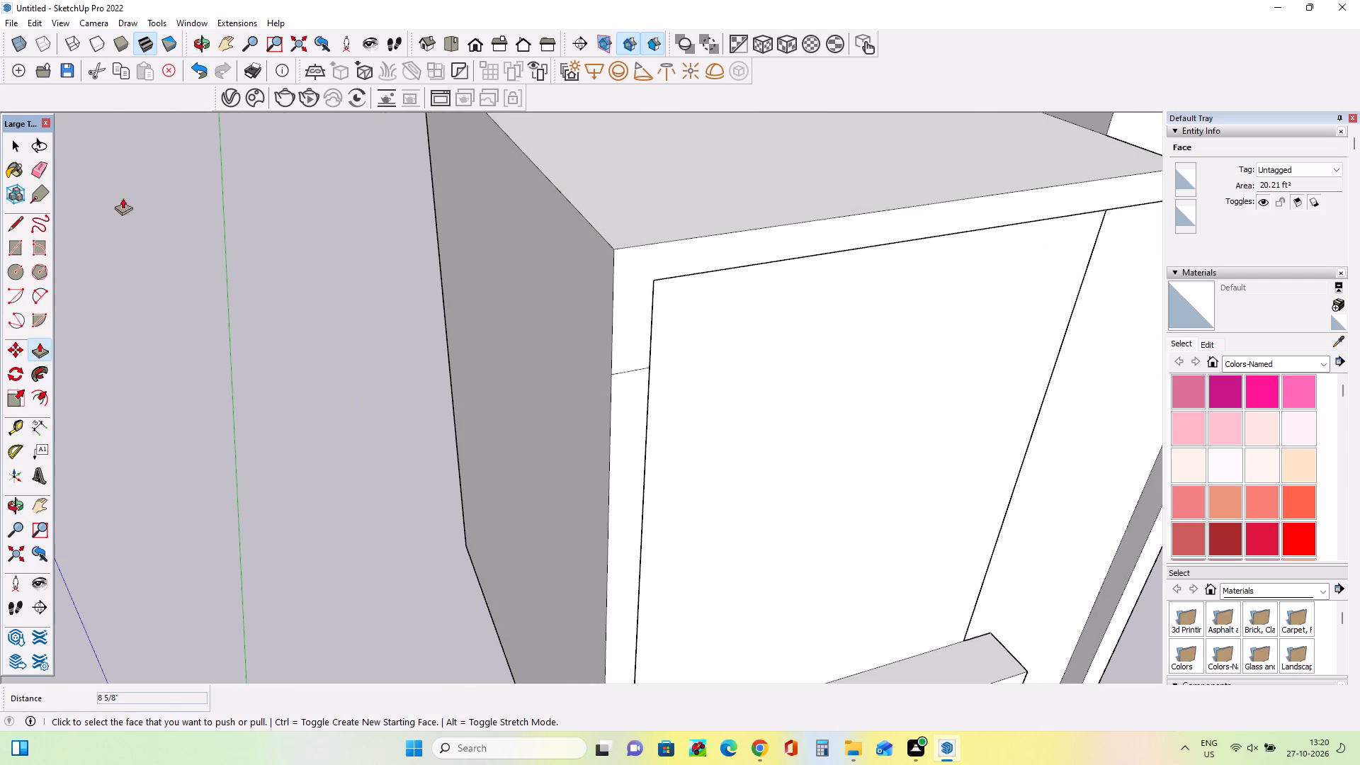
left_click(40, 171)
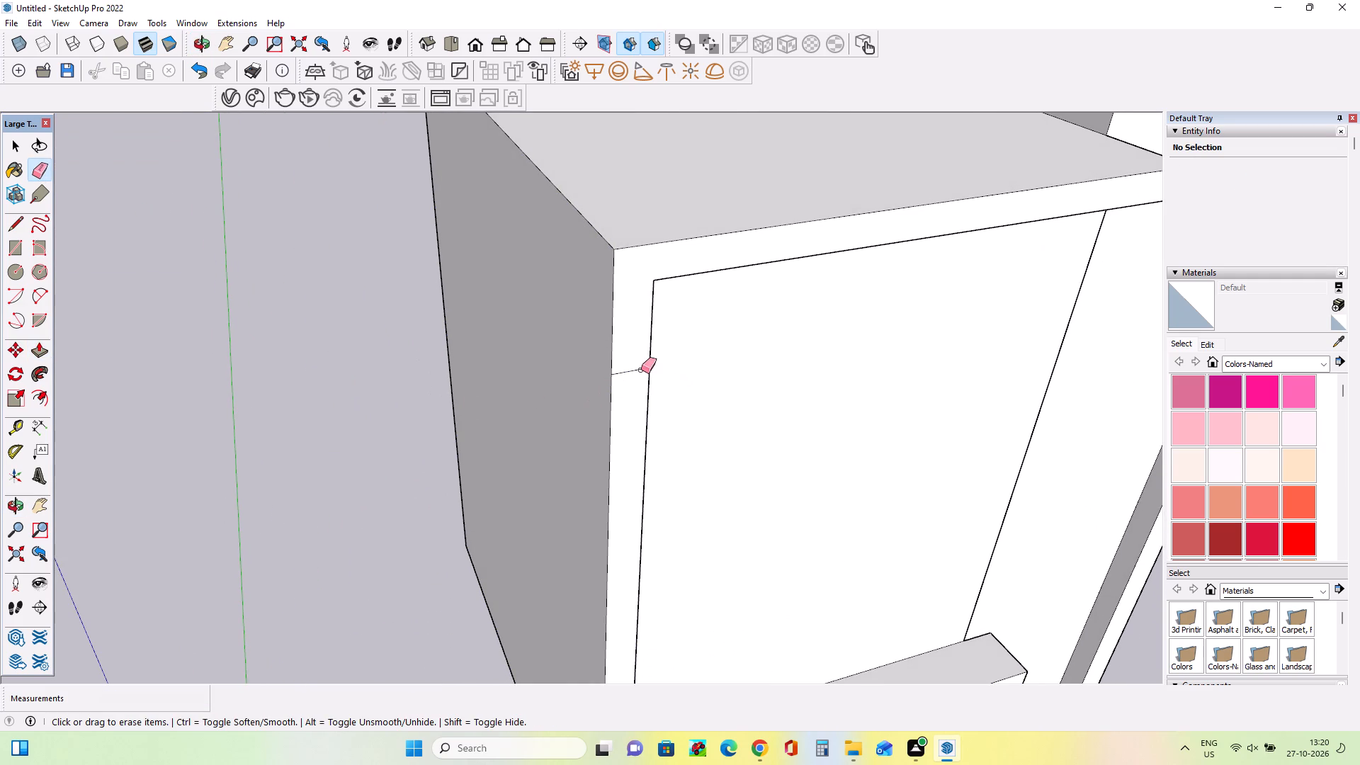
left_click(641, 370)
Compare the whole model with the reference image, looking closely at the ground floor and entrance.
scroll(331, 329, "down", 15)
middle_click_drag(594, 375, 465, 217)
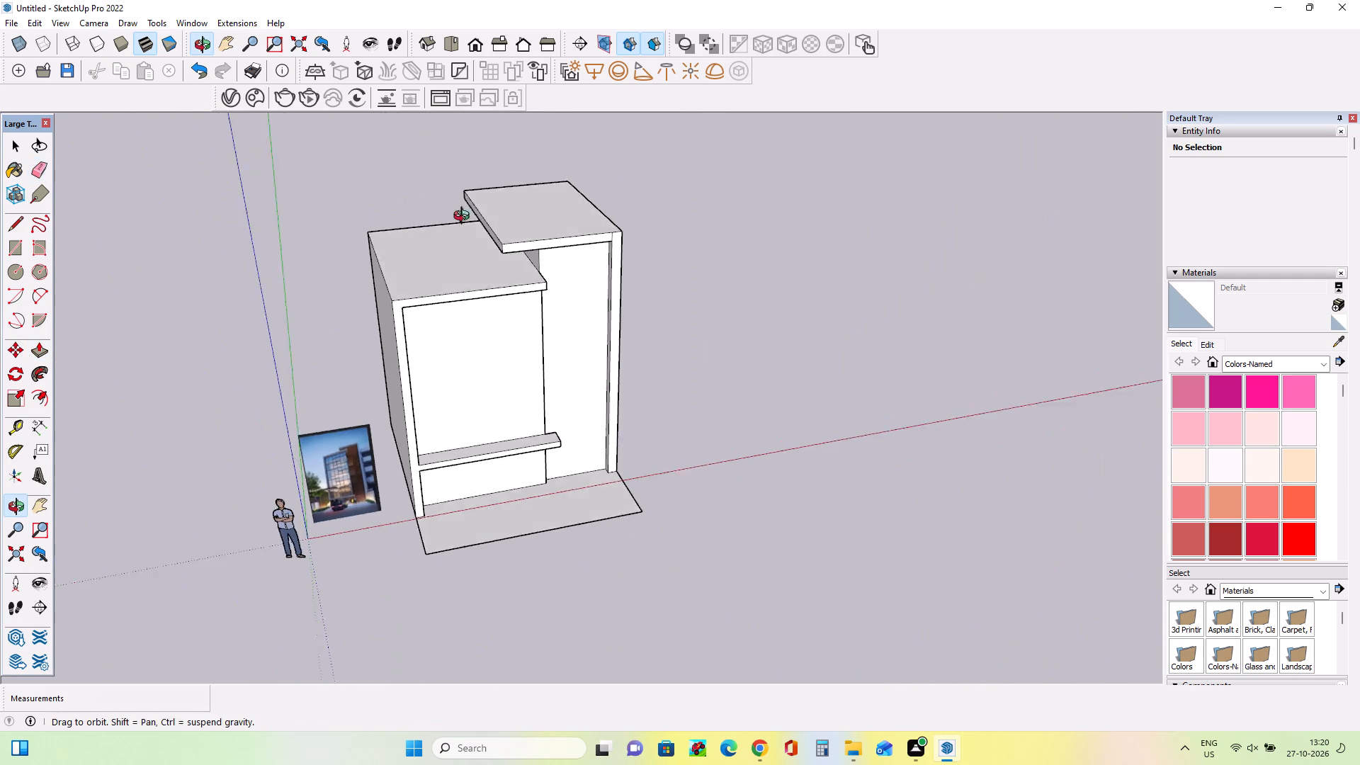
middle_click_drag(465, 217, 441, 192)
scroll(586, 387, "up", 2)
middle_click_drag(561, 397, 591, 416)
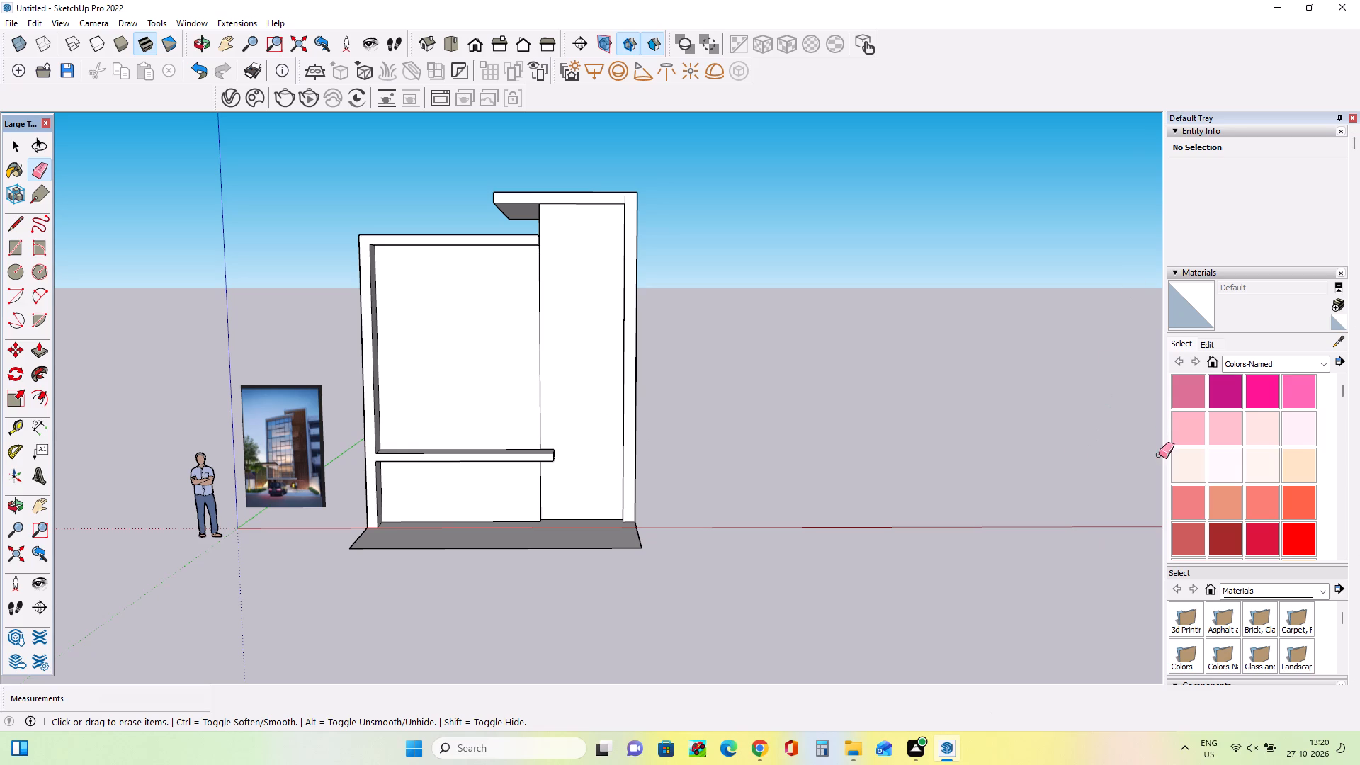
scroll(251, 493, "up", 3)
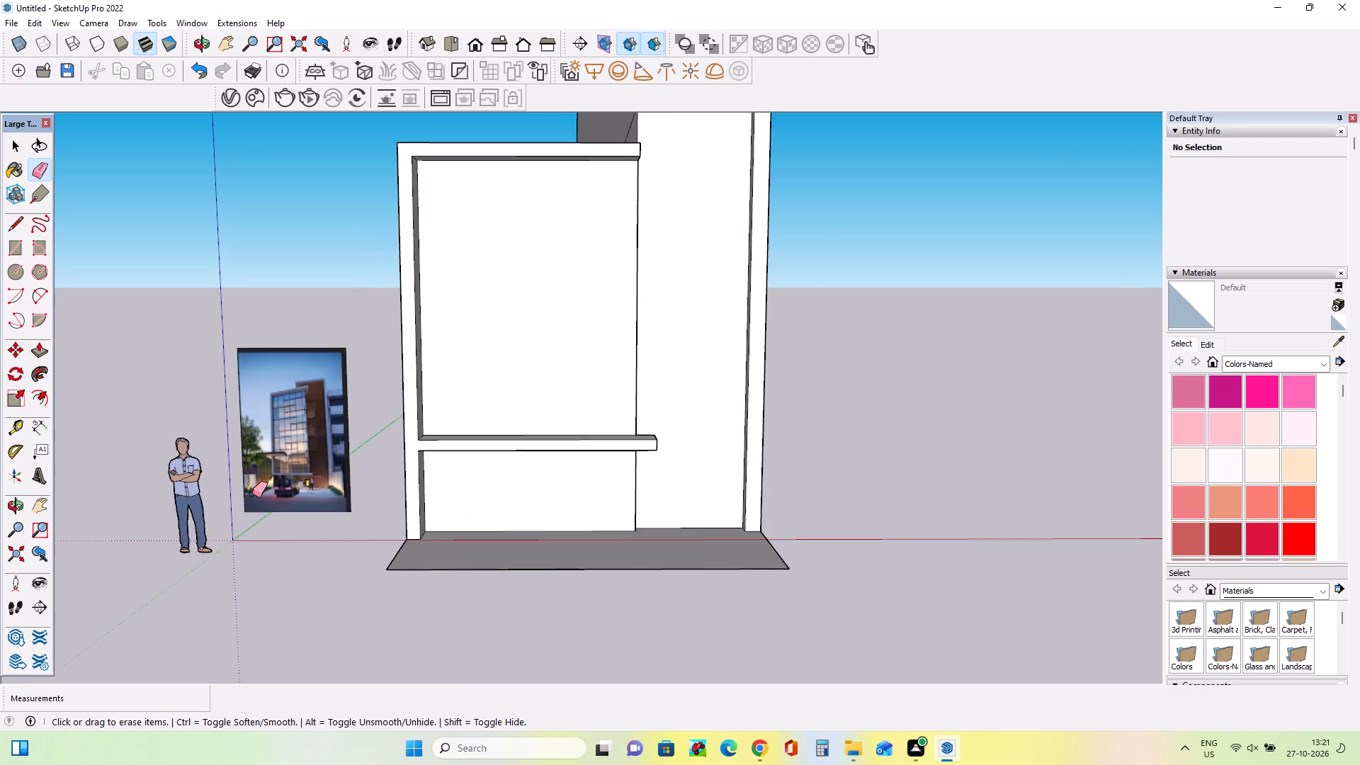
scroll(252, 494, "up", 6)
middle_click_drag(314, 492, 322, 468)
scroll(322, 468, "up", 1)
scroll(200, 496, "down", 2)
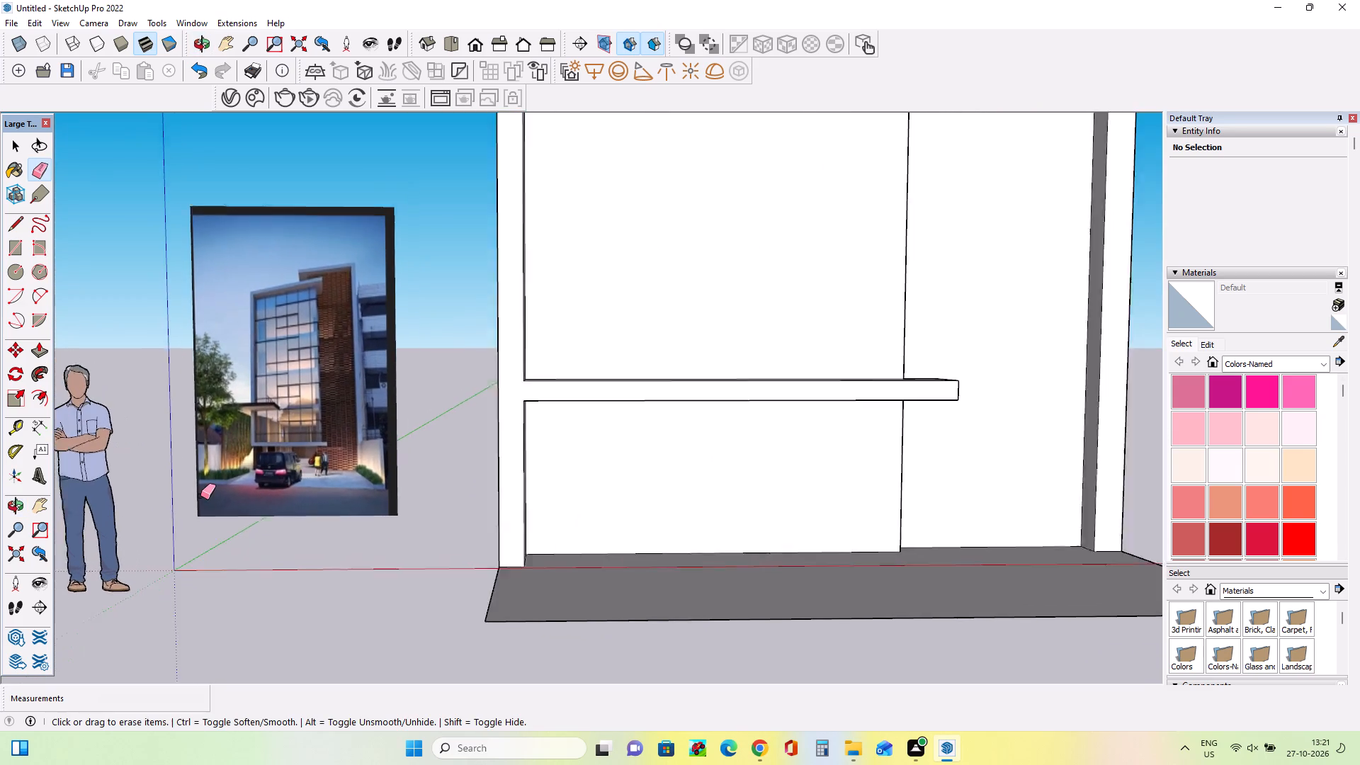
Examine the glass facade's mullion layout and the adjoining brick wall in the reference image.
scroll(200, 496, "down", 6)
middle_click_drag(509, 494, 538, 615)
middle_click_drag(533, 601, 537, 565)
middle_click_drag(664, 385, 458, 451)
scroll(239, 351, "up", 20)
scroll(239, 351, "up", 2)
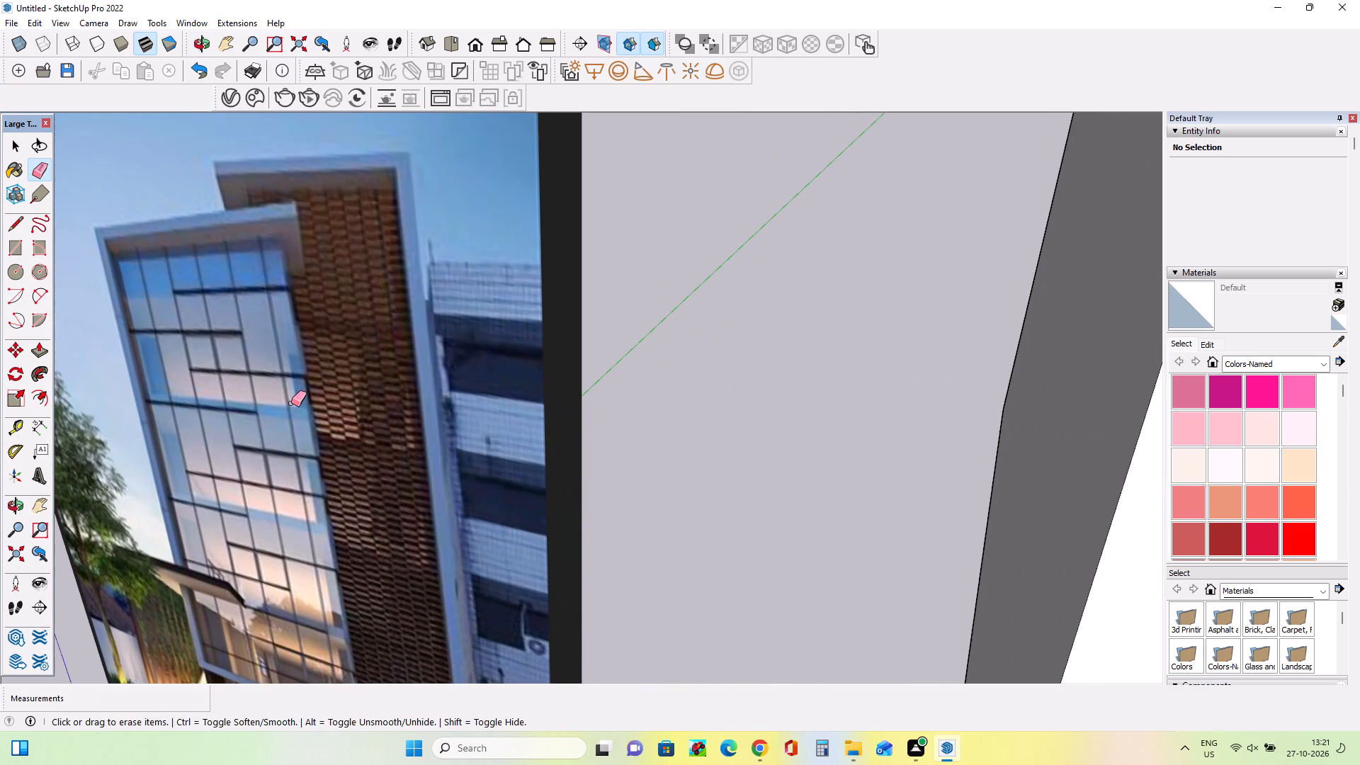
scroll(291, 403, "down", 10)
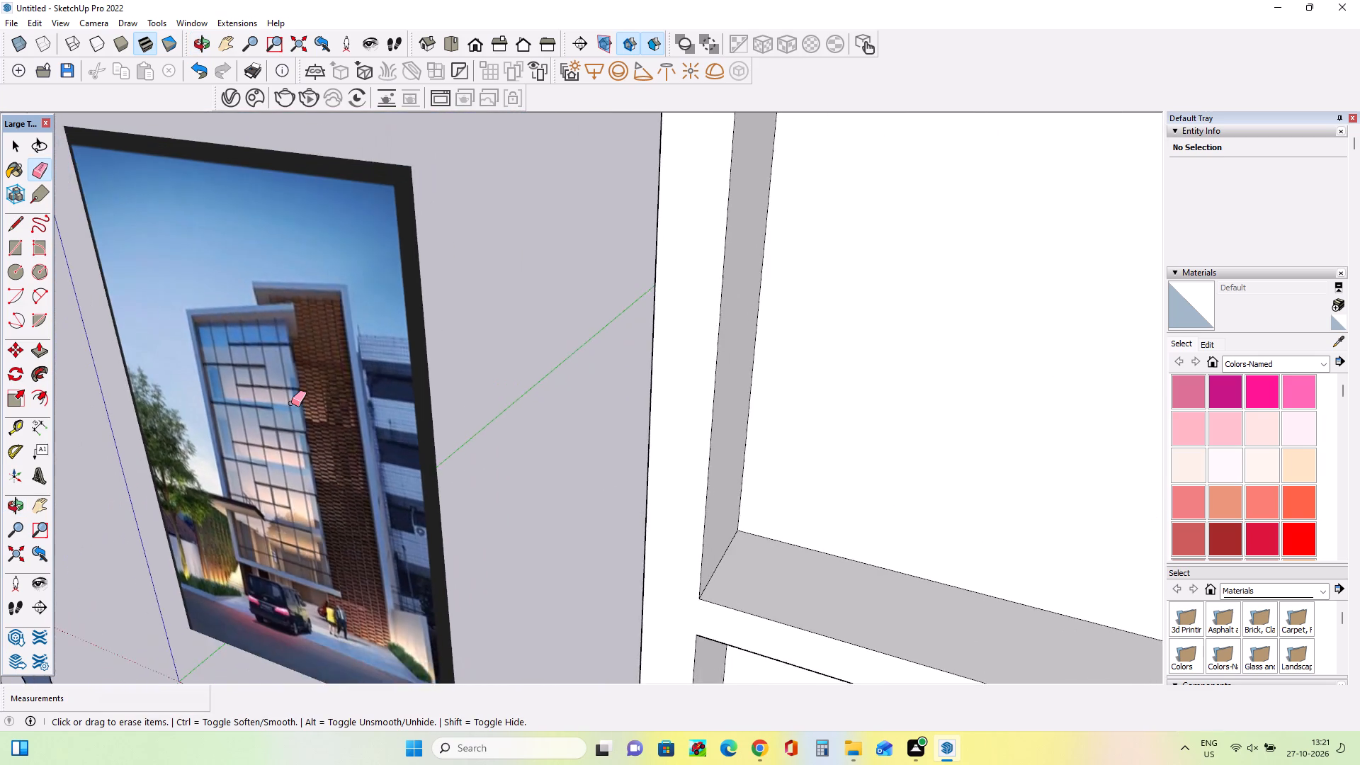
scroll(291, 403, "down", 16)
Inspect the model's front, checking where the roof and lower-floor slabs meet the tall brick bay.
middle_click_drag(489, 342, 540, 310)
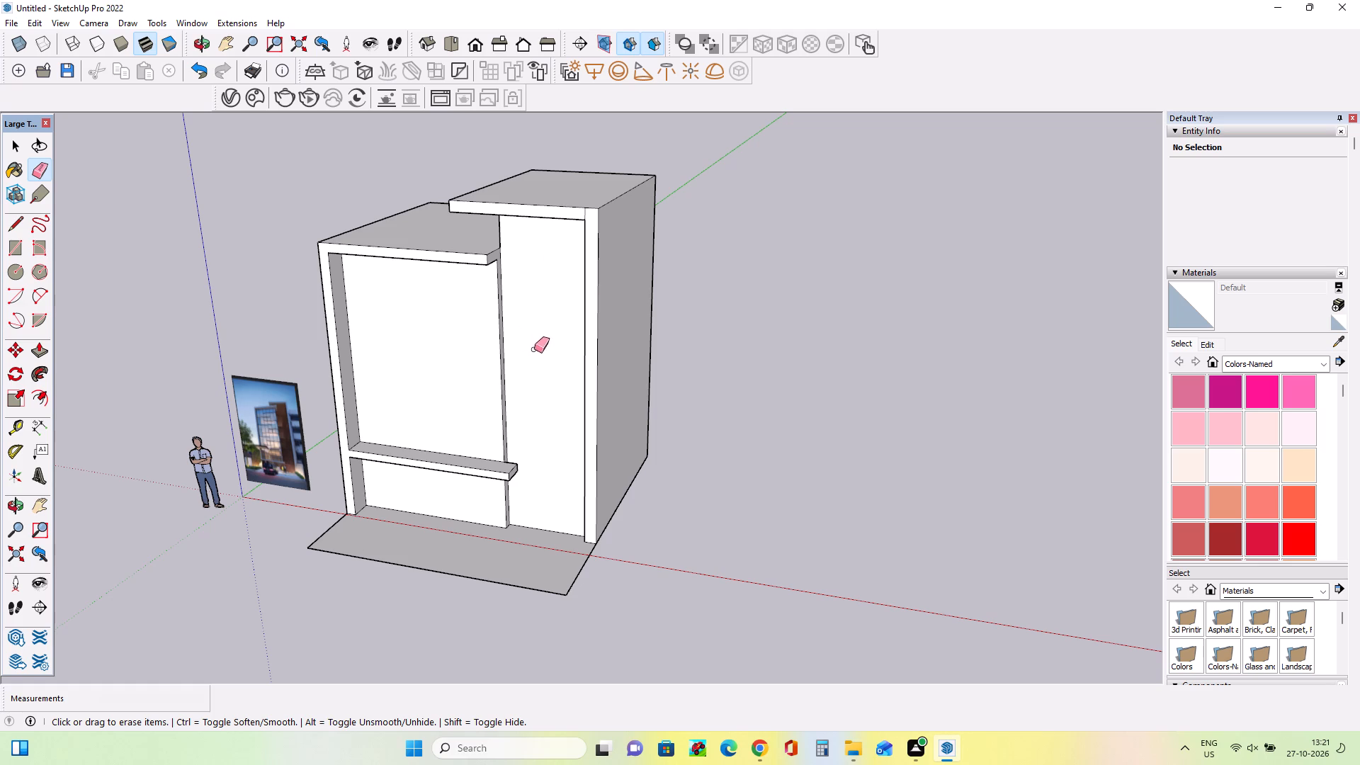
middle_click_drag(548, 331, 567, 337)
scroll(509, 258, "up", 4)
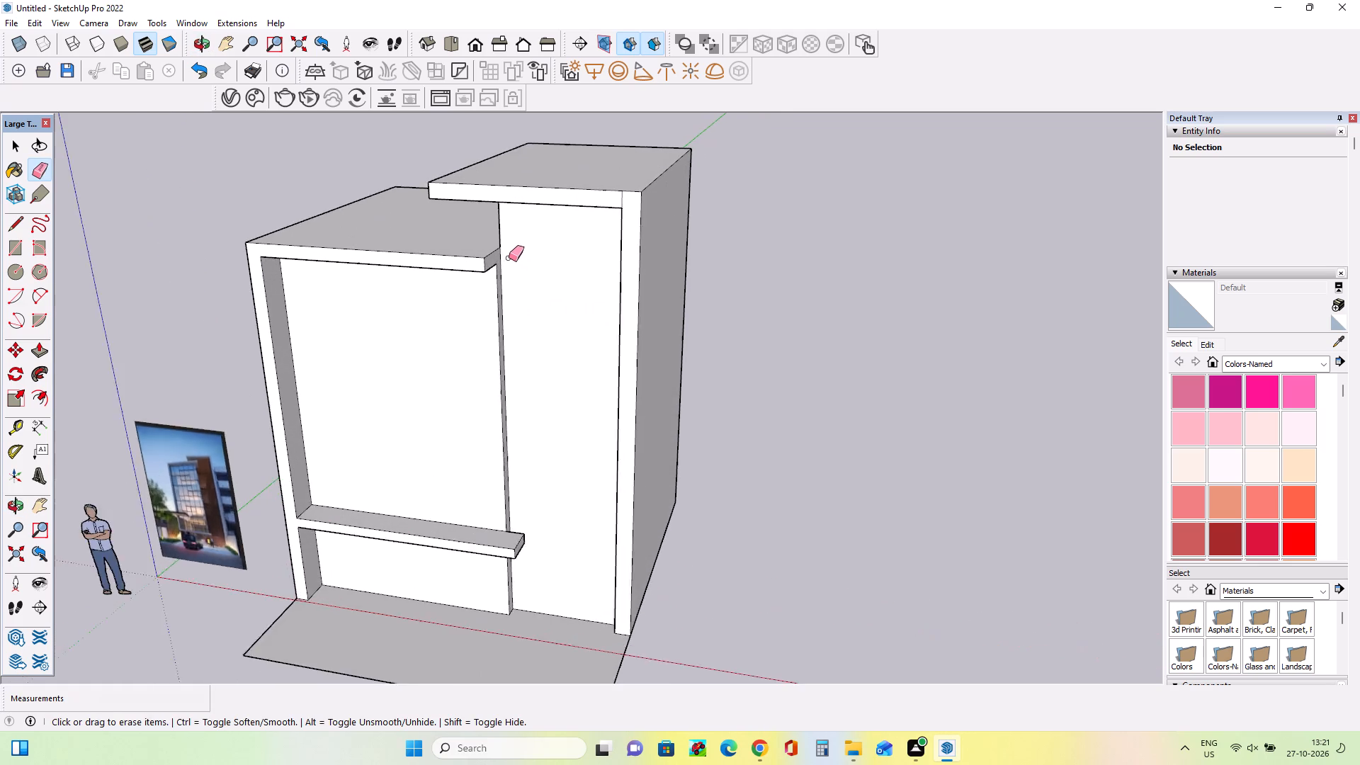
scroll(509, 258, "up", 2)
middle_click_drag(509, 276, 547, 239)
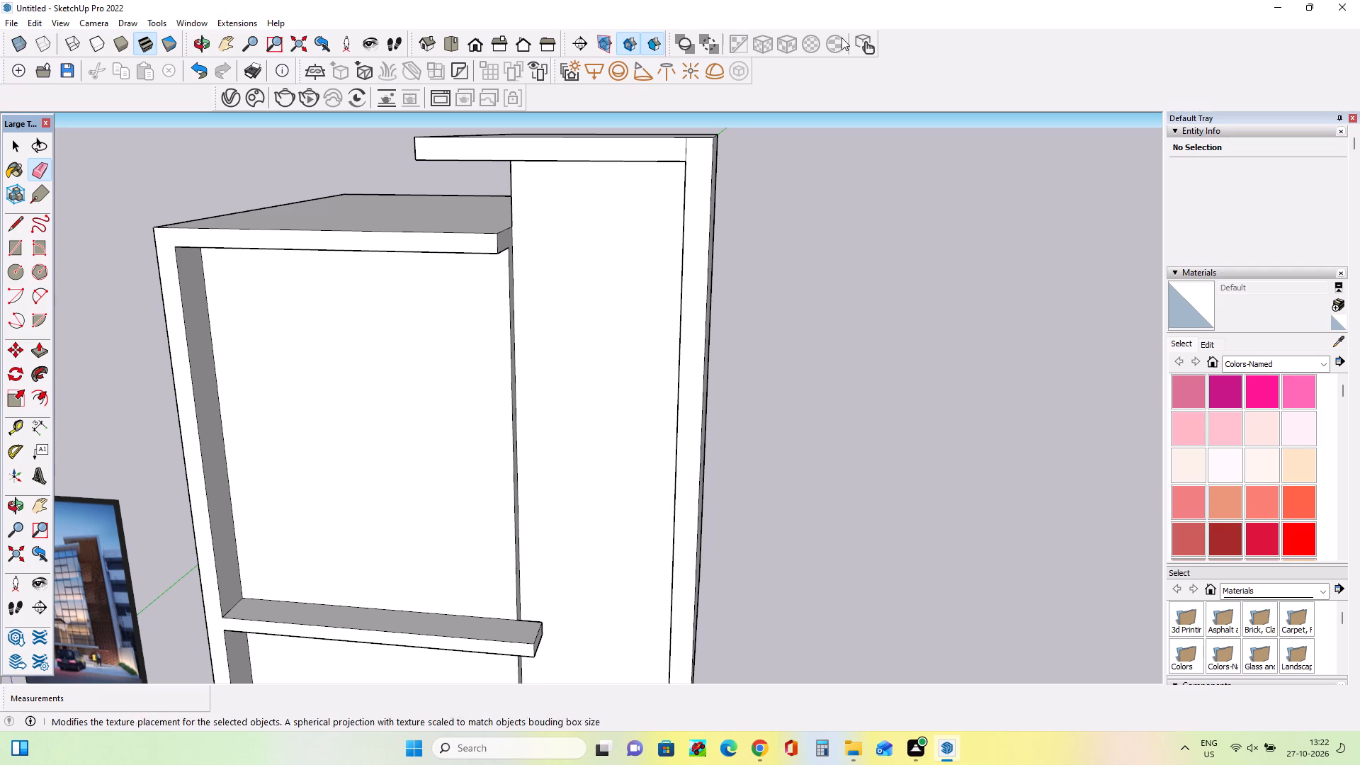
middle_click_drag(547, 288, 642, 279)
scroll(734, 243, "down", 3)
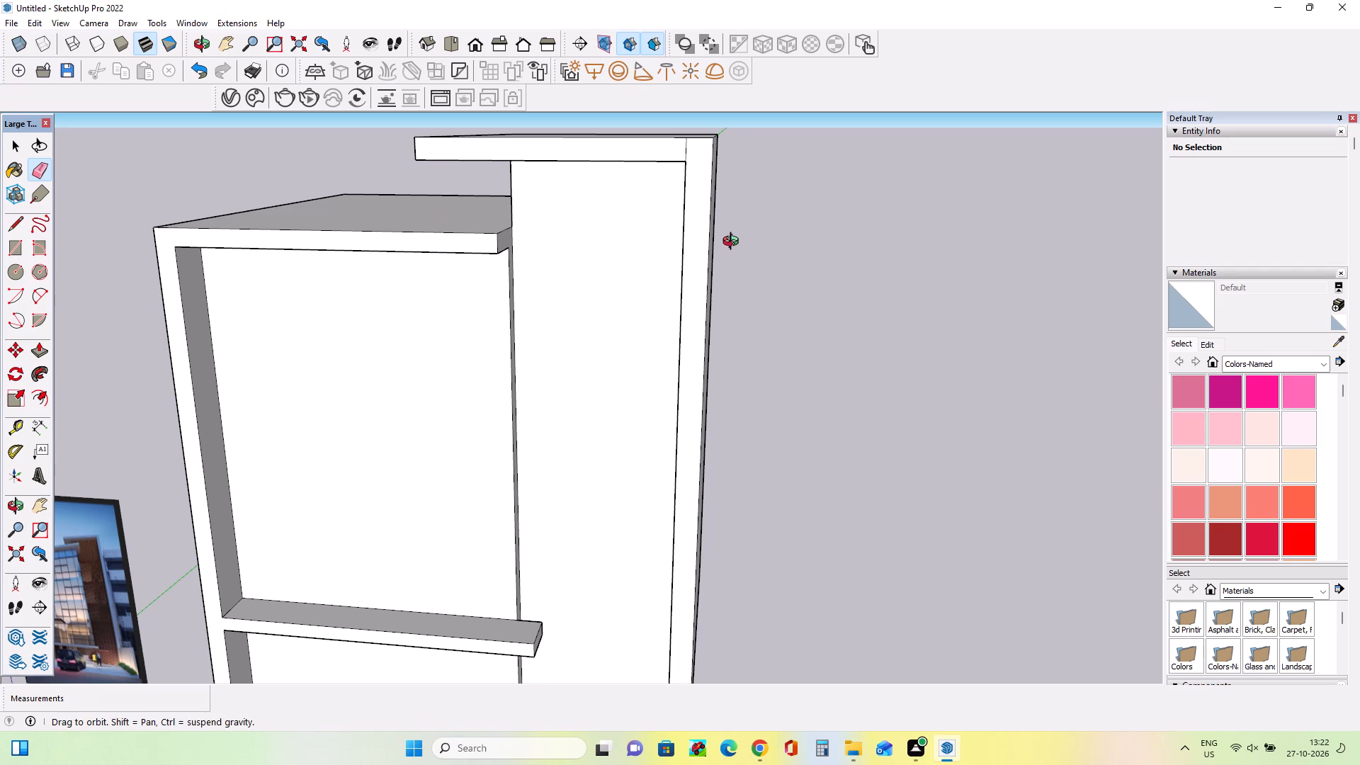
scroll(734, 243, "down", 5)
middle_click_drag(653, 319, 642, 276)
scroll(574, 342, "up", 3)
middle_click_drag(574, 342, 540, 350)
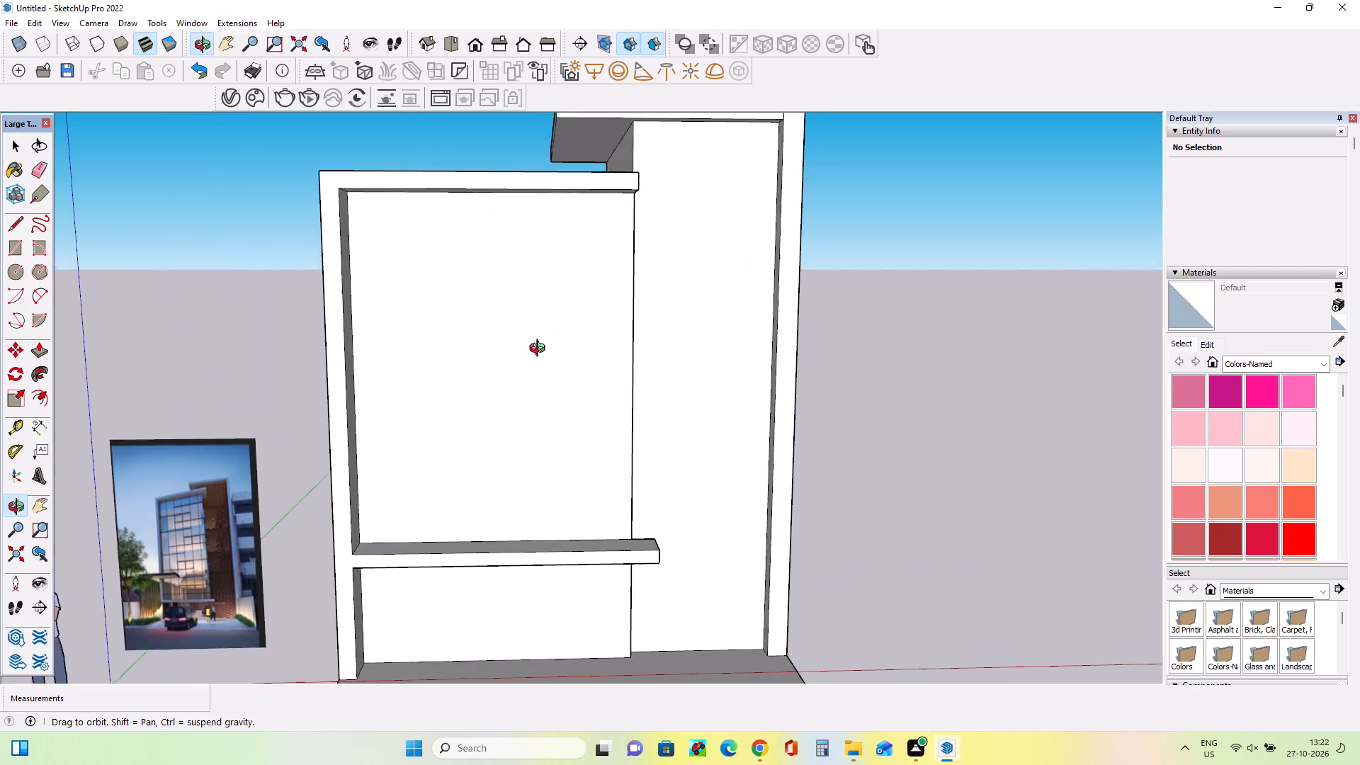
middle_click_drag(540, 350, 511, 387)
middle_click_drag(648, 333, 670, 367)
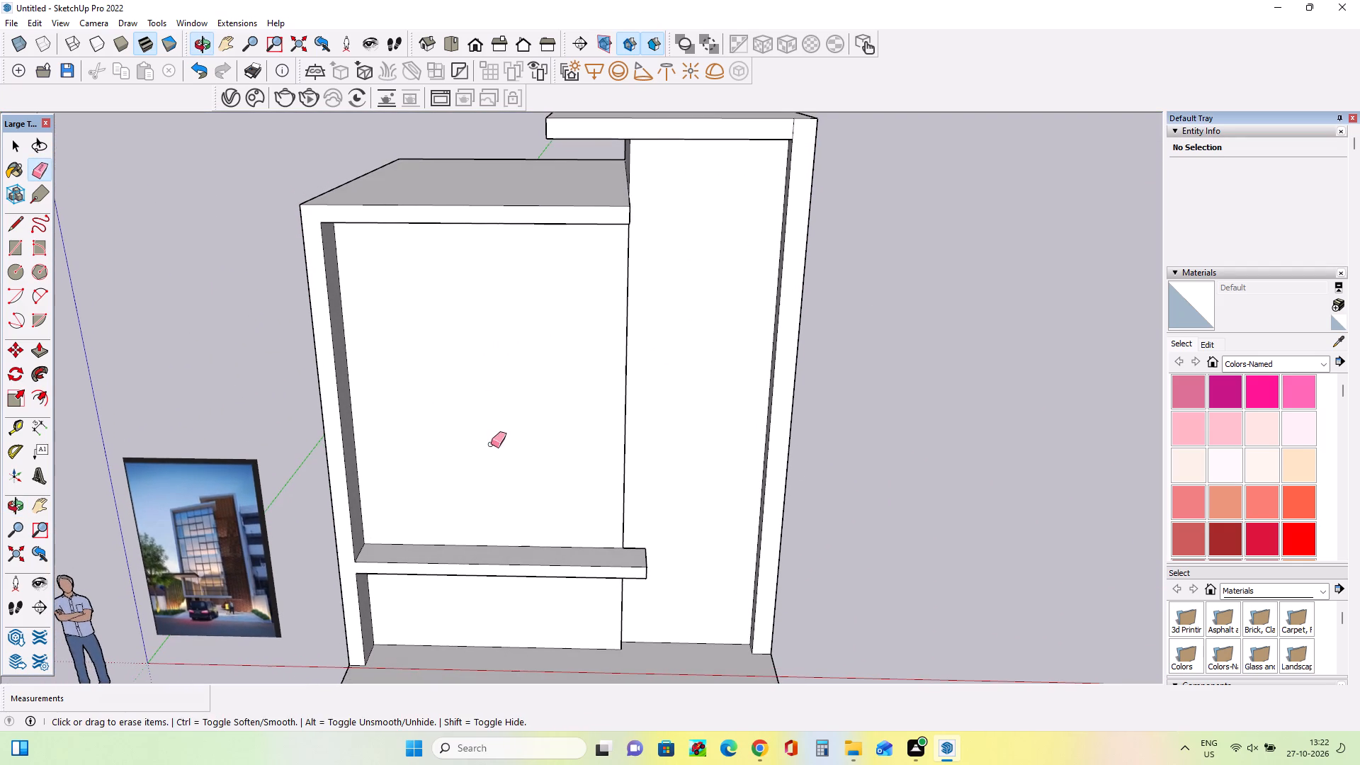
middle_click_drag(500, 442, 535, 397)
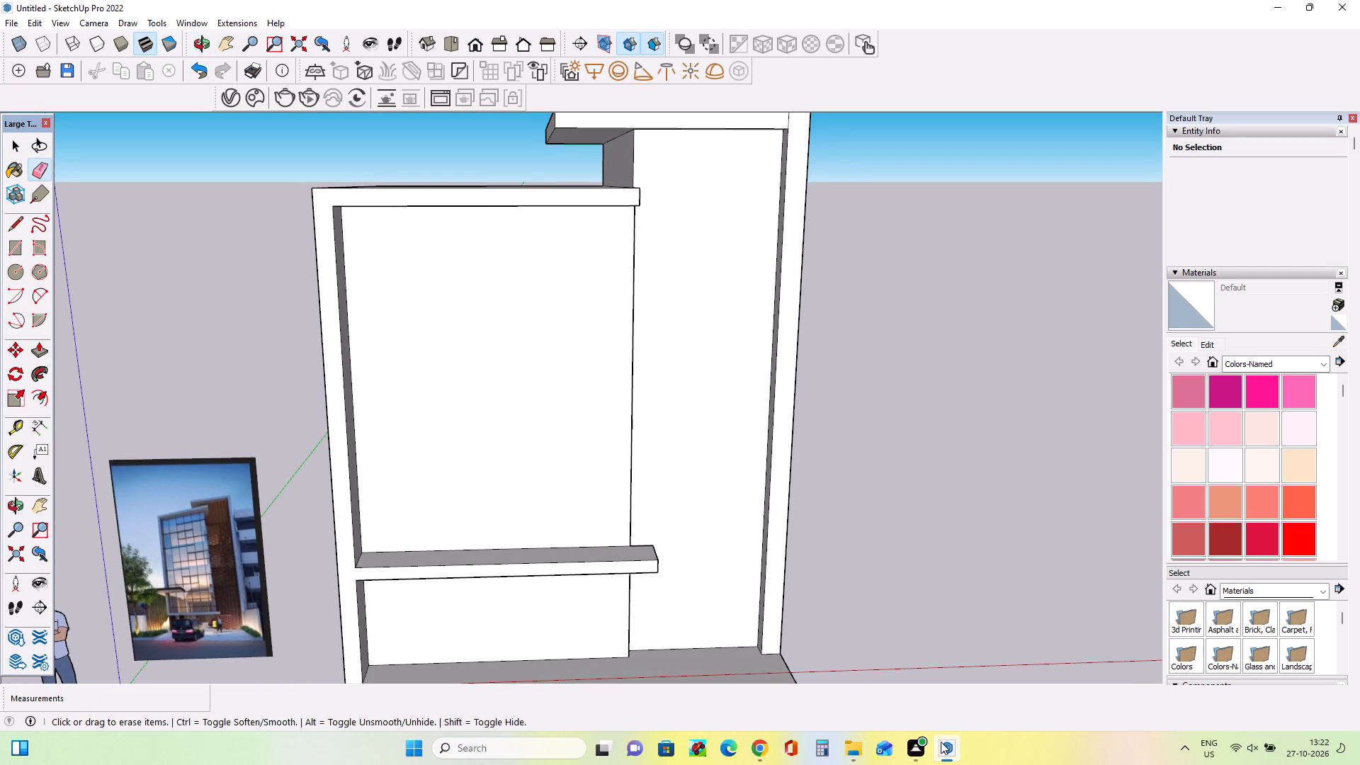
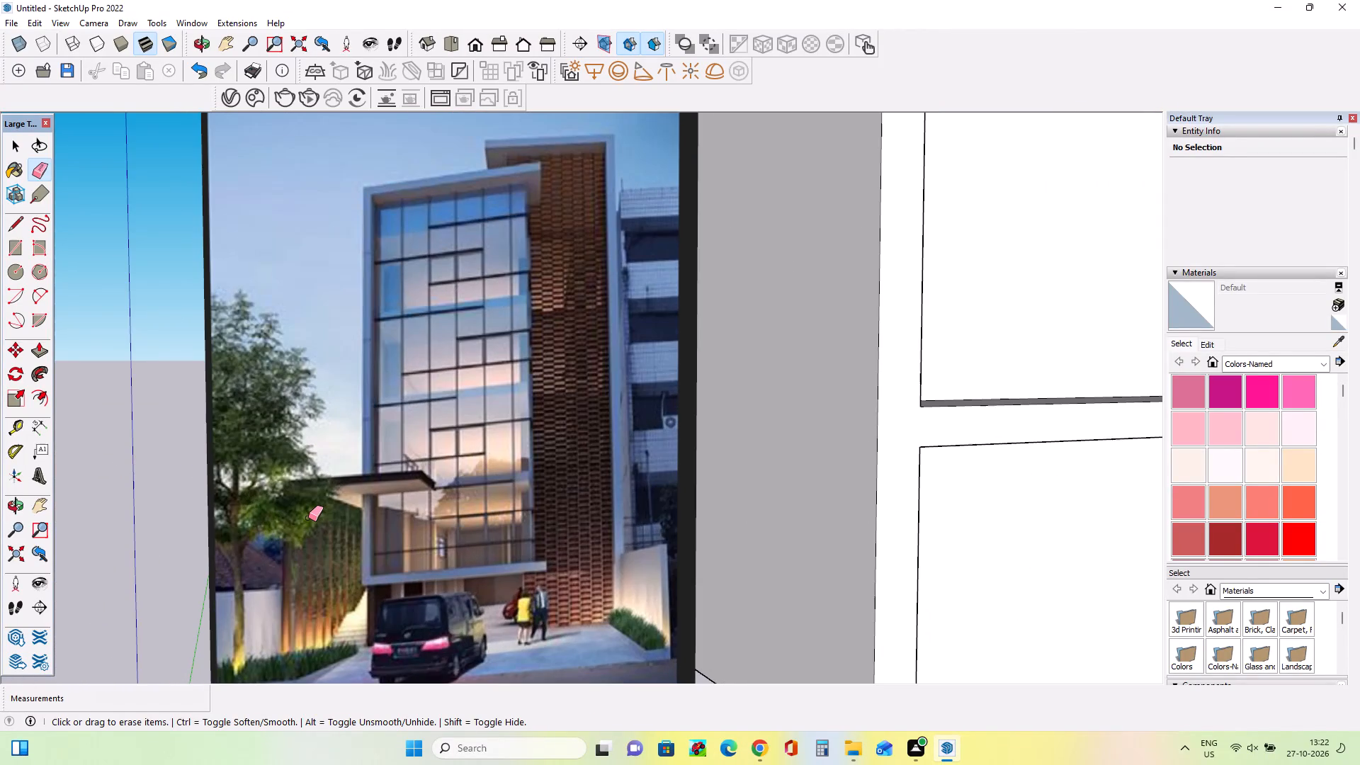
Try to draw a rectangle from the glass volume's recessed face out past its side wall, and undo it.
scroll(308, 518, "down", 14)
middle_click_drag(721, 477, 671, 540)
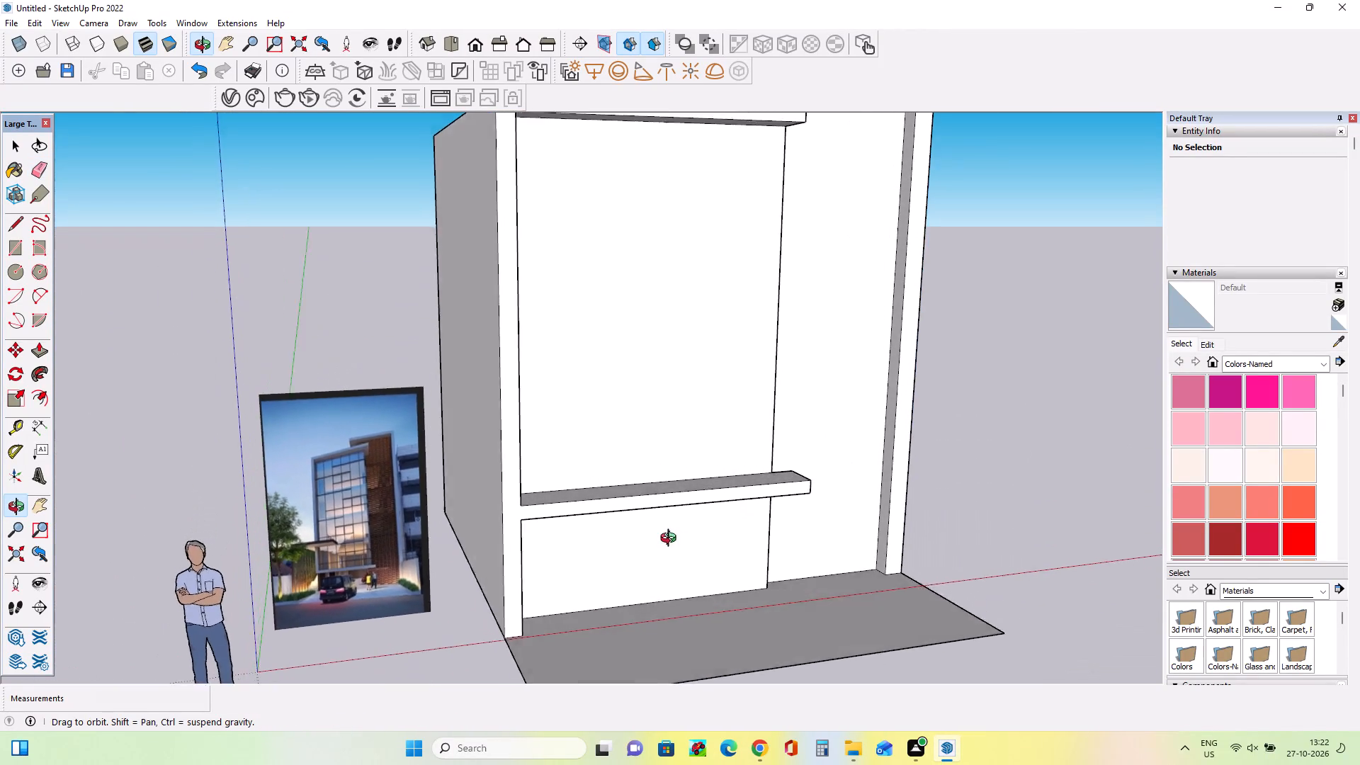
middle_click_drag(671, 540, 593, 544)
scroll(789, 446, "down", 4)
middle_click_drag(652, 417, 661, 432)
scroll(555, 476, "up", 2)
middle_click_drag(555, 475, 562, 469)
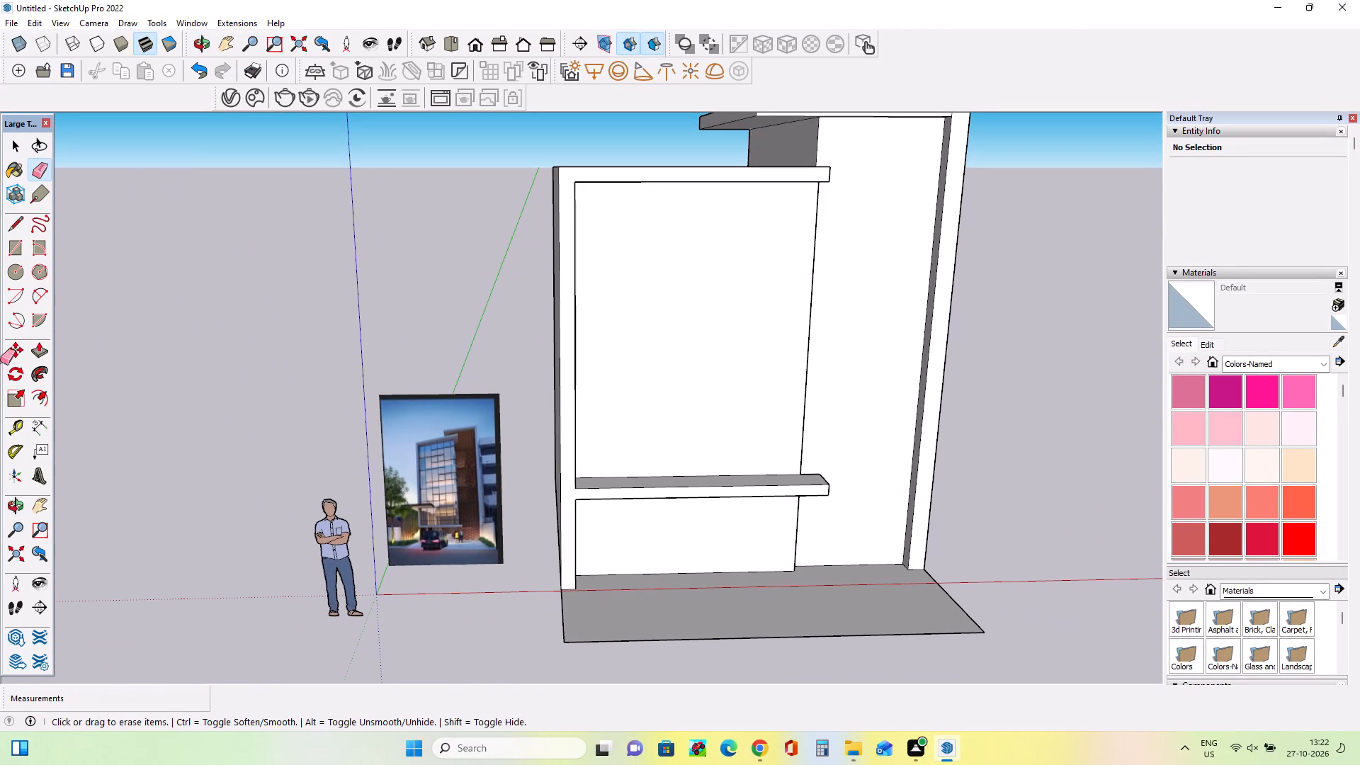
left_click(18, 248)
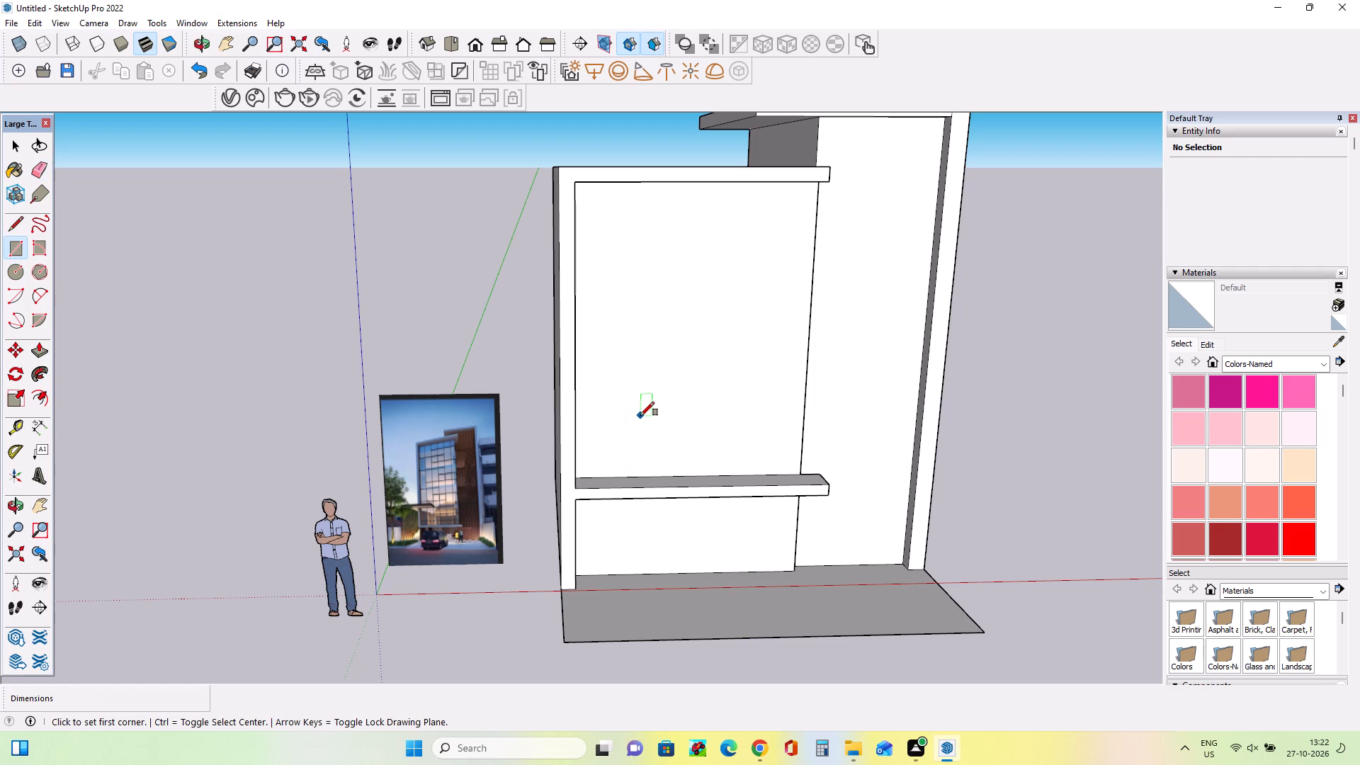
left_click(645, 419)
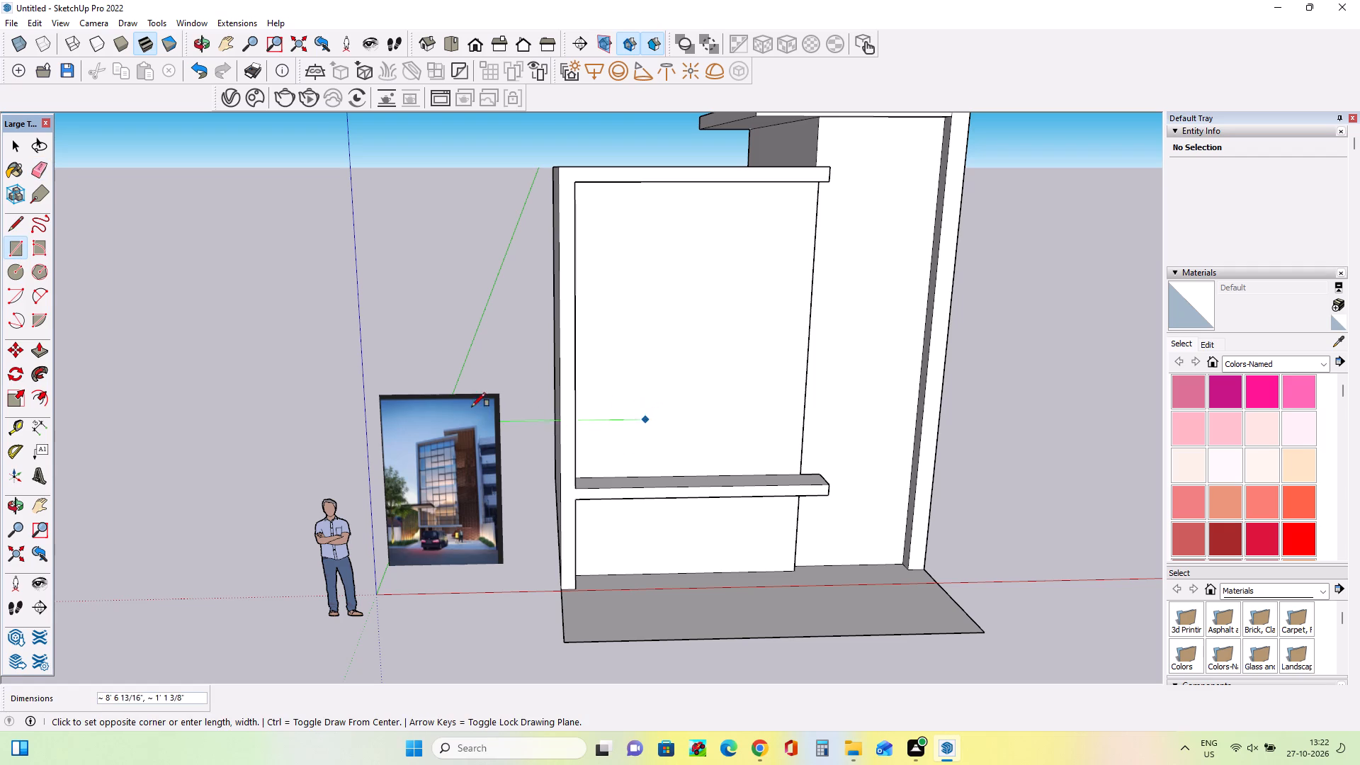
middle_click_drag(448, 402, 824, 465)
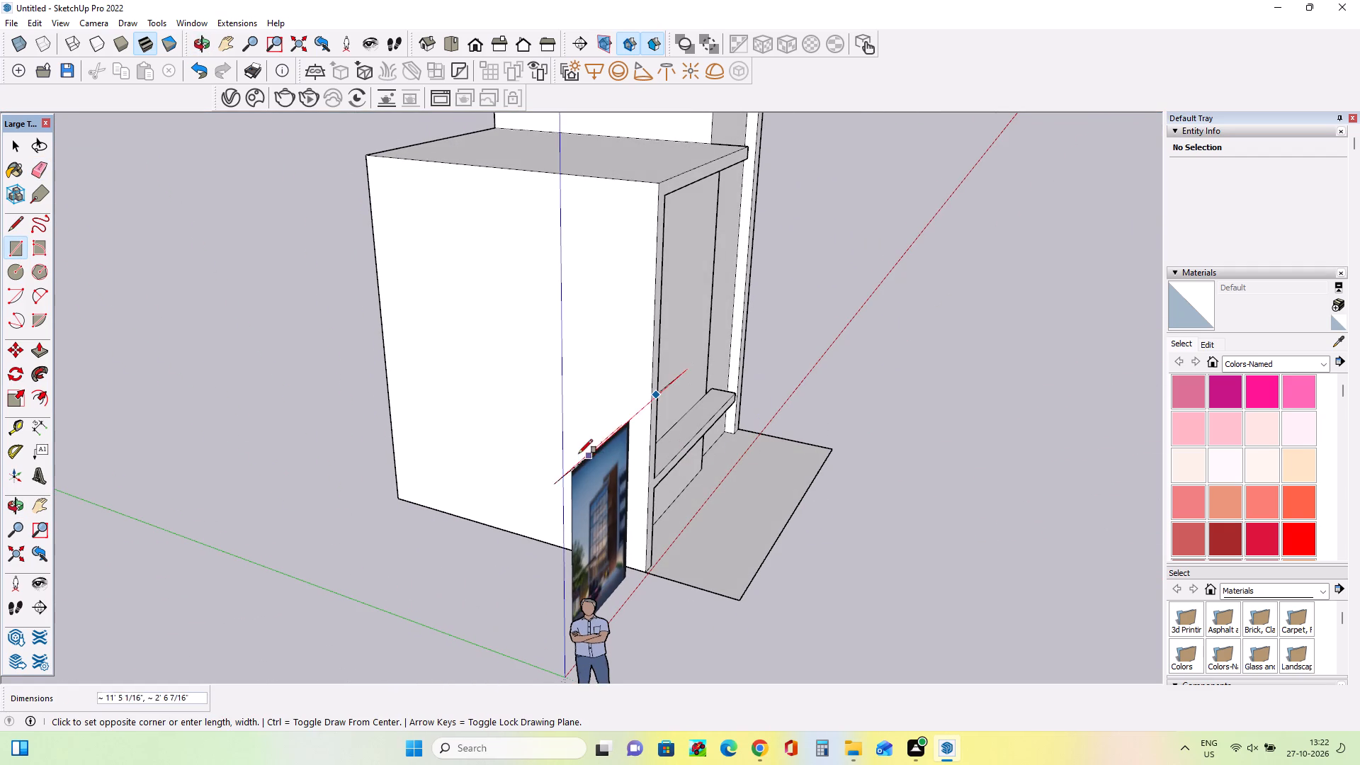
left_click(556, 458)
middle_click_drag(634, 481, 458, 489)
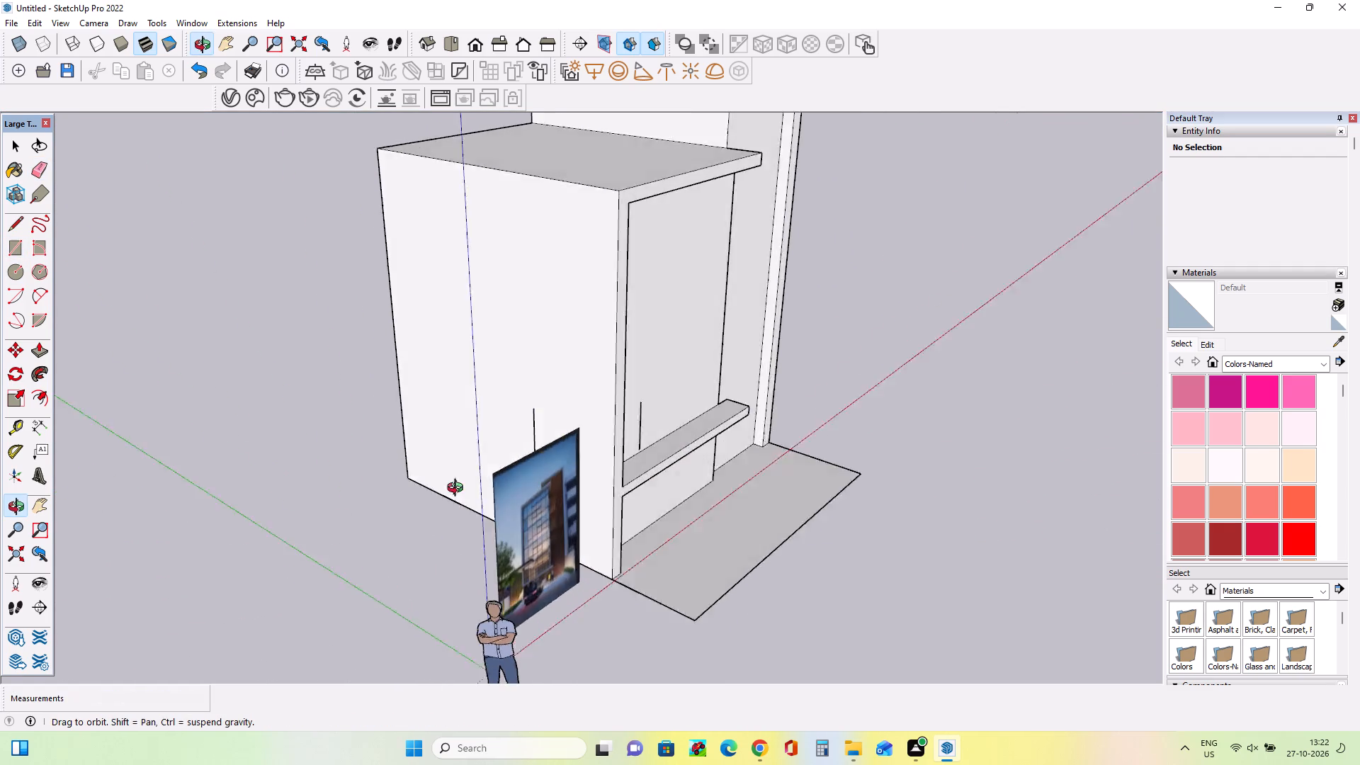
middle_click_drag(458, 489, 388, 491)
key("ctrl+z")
Draw a horizontal rectangle about 4' 7" wide on the recessed facade above the lower slab, starting at the side wall.
middle_click_drag(526, 484, 431, 458)
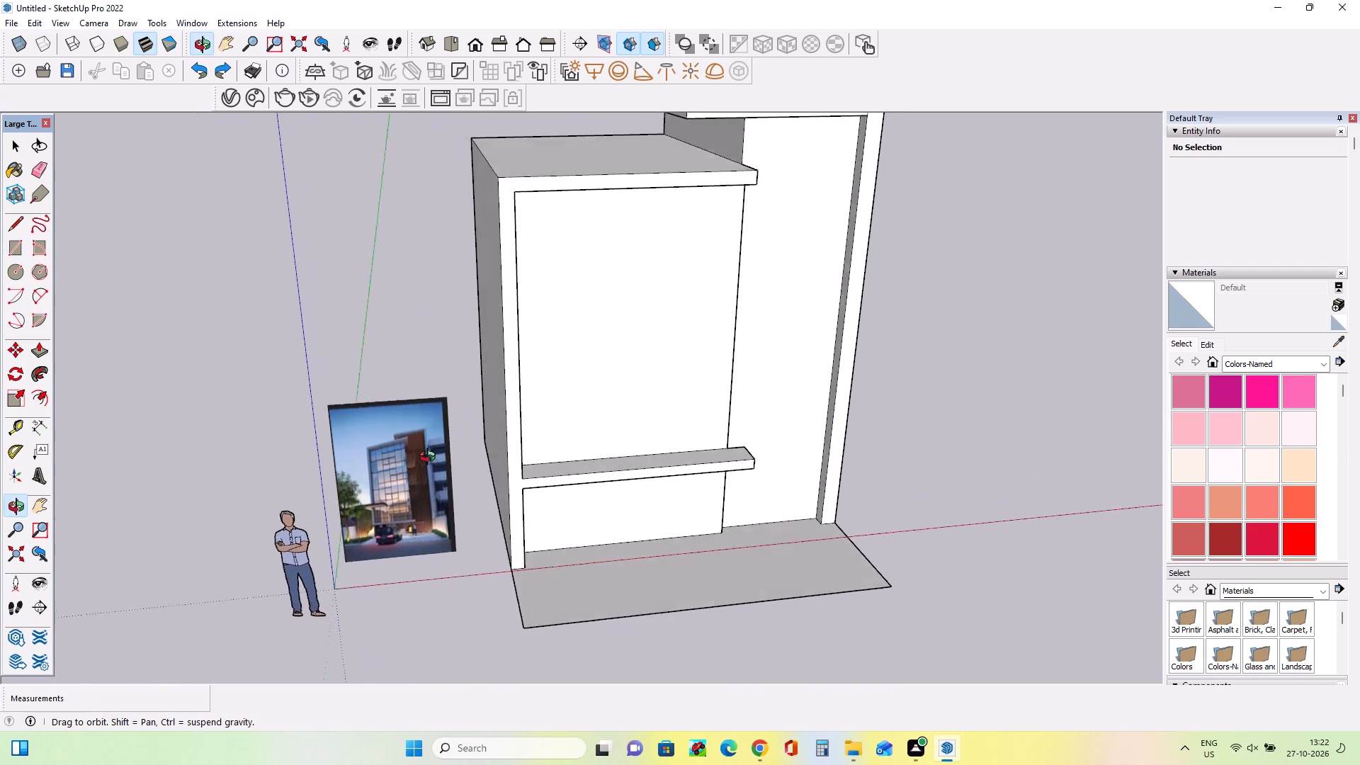
middle_click_drag(431, 458, 387, 446)
scroll(596, 422, "up", 3)
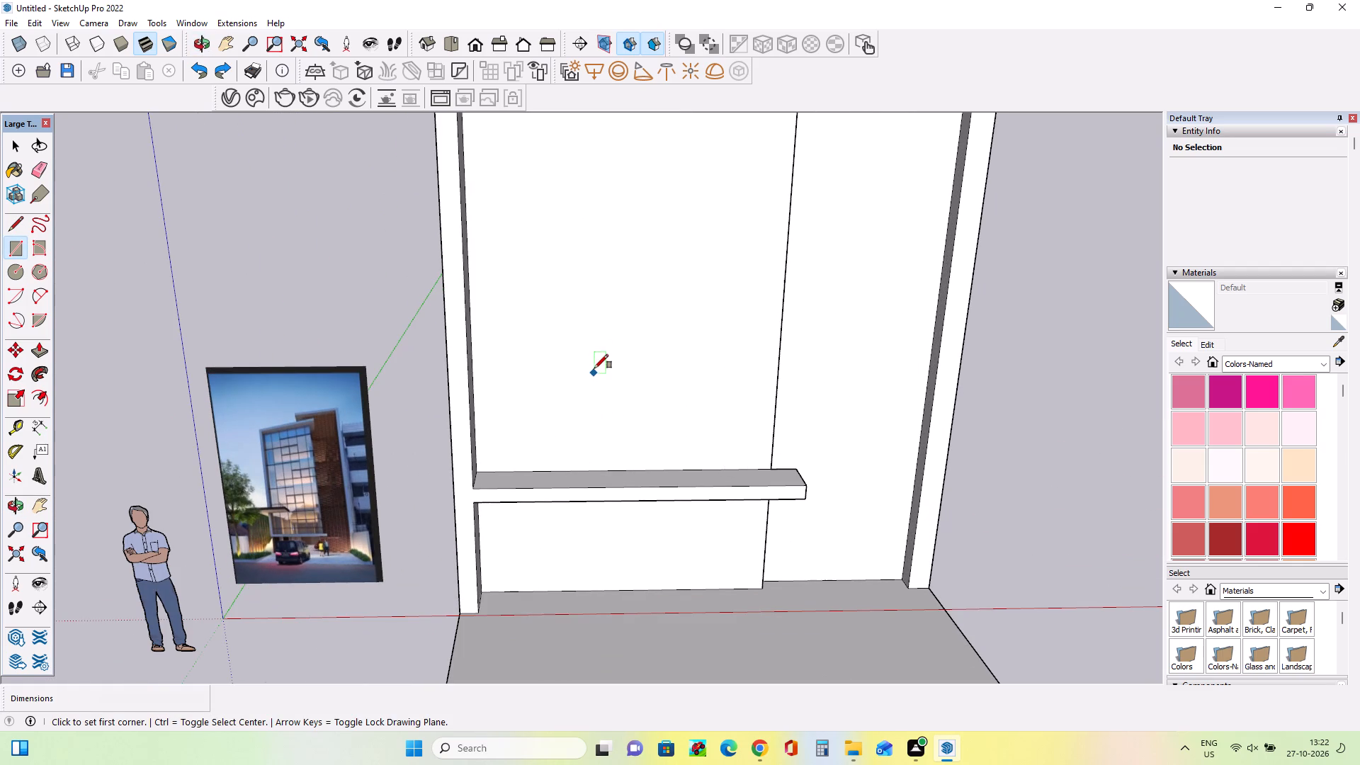
left_click(594, 368)
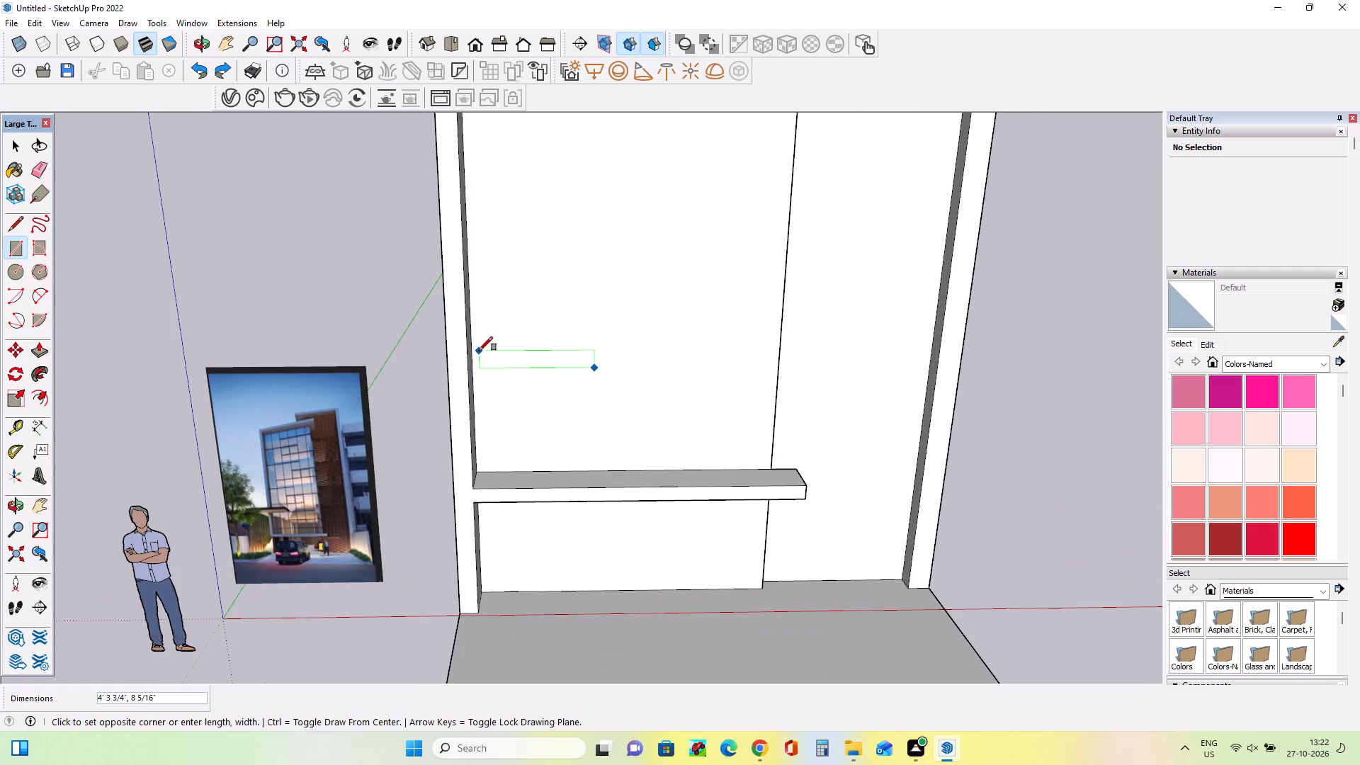
middle_click_drag(480, 351, 426, 374)
scroll(442, 365, "up", 3)
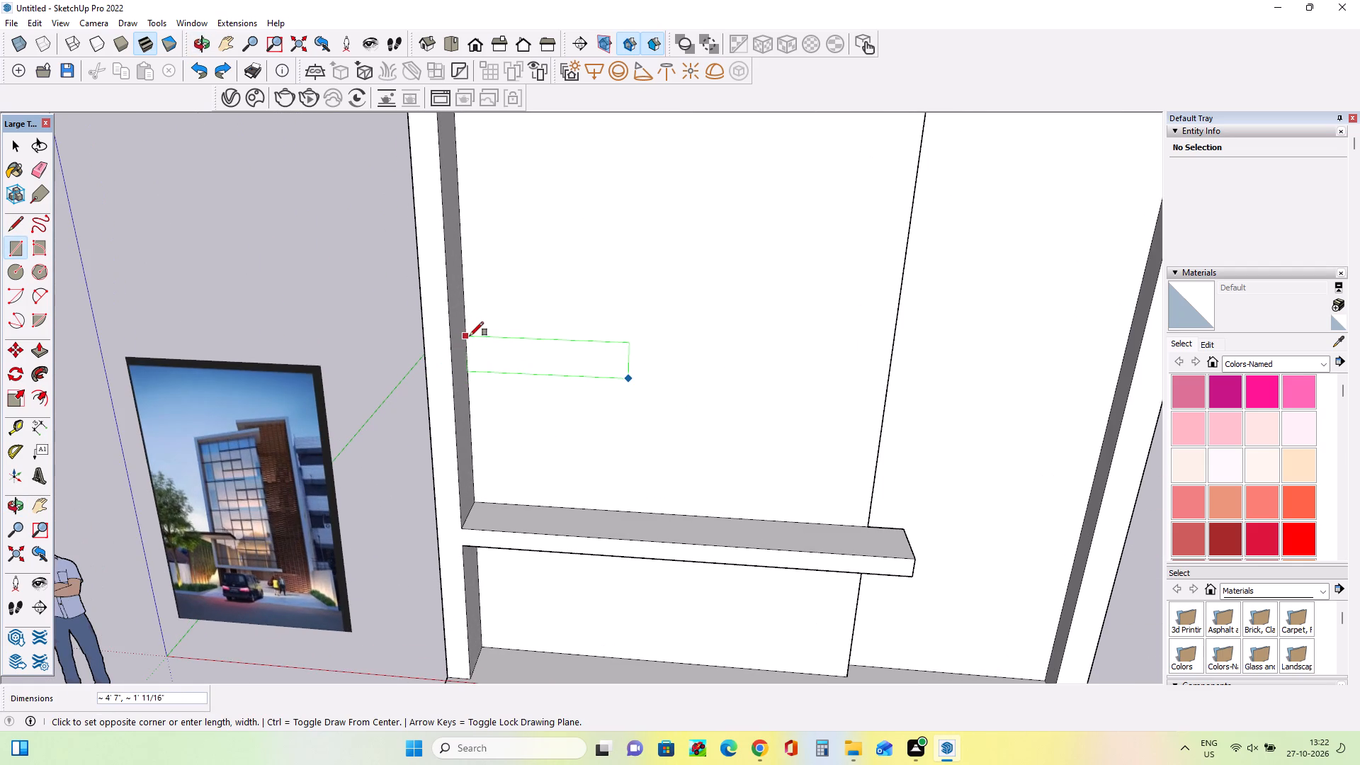
left_click(468, 346)
Extrude the small rectangle forward into a short slab about level with the front of the side wall.
middle_click_drag(632, 422, 658, 439)
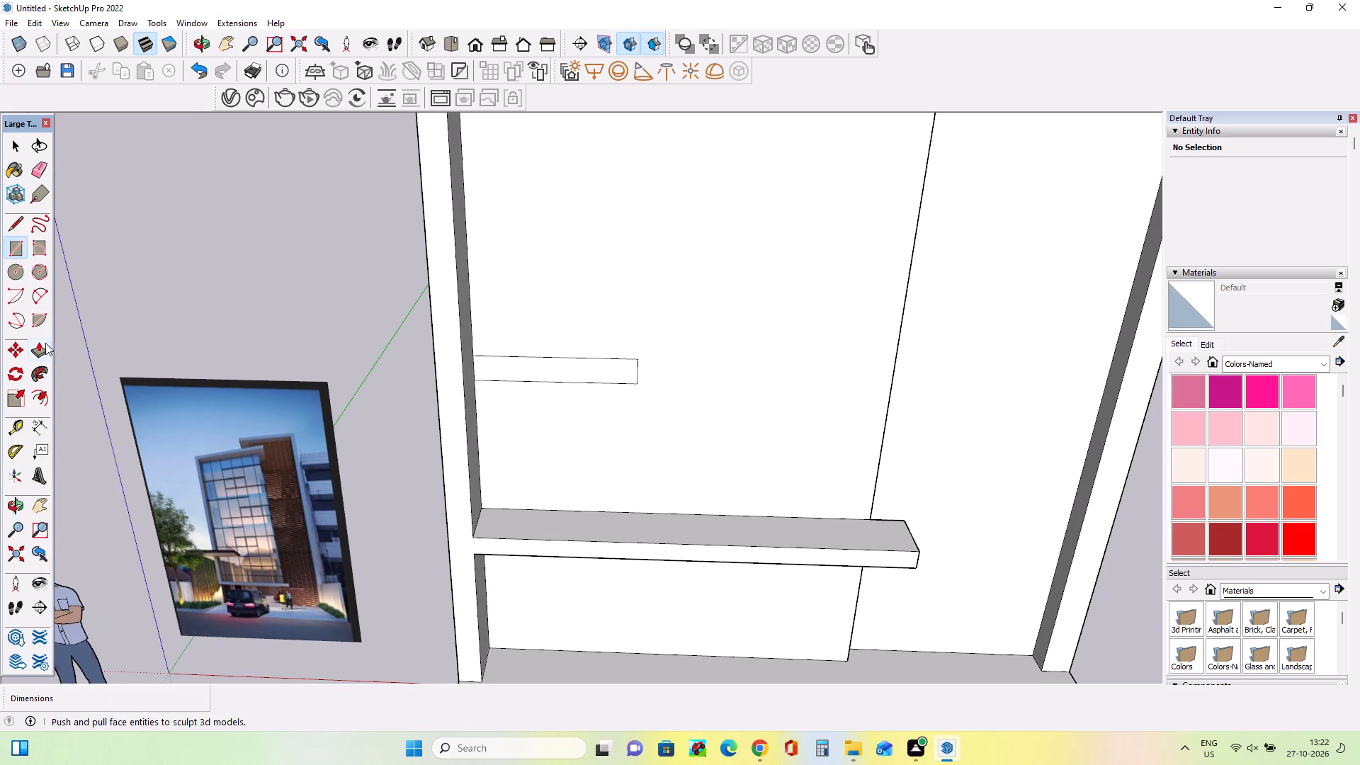
left_click(43, 347)
left_click_drag(526, 370, 470, 393)
left_click_drag(496, 387, 687, 582)
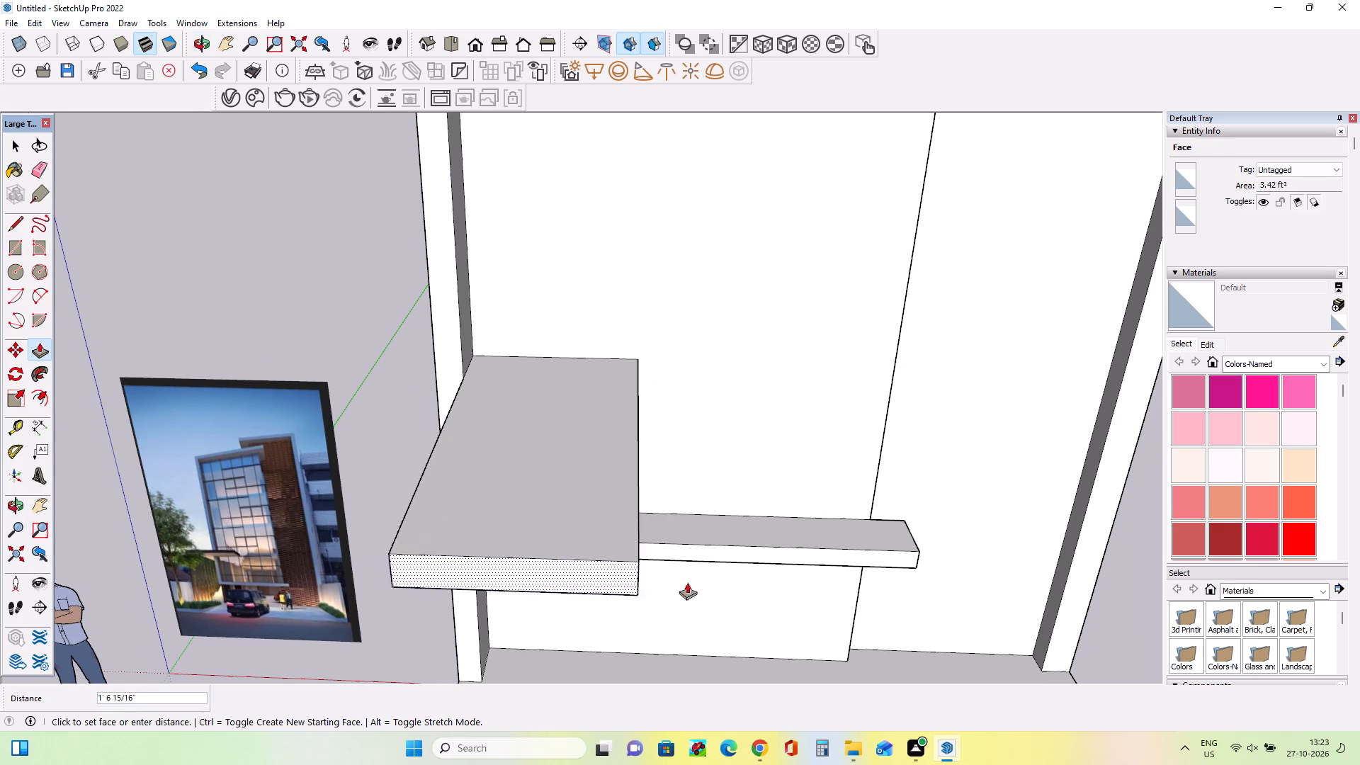
left_click_drag(687, 582, 722, 550)
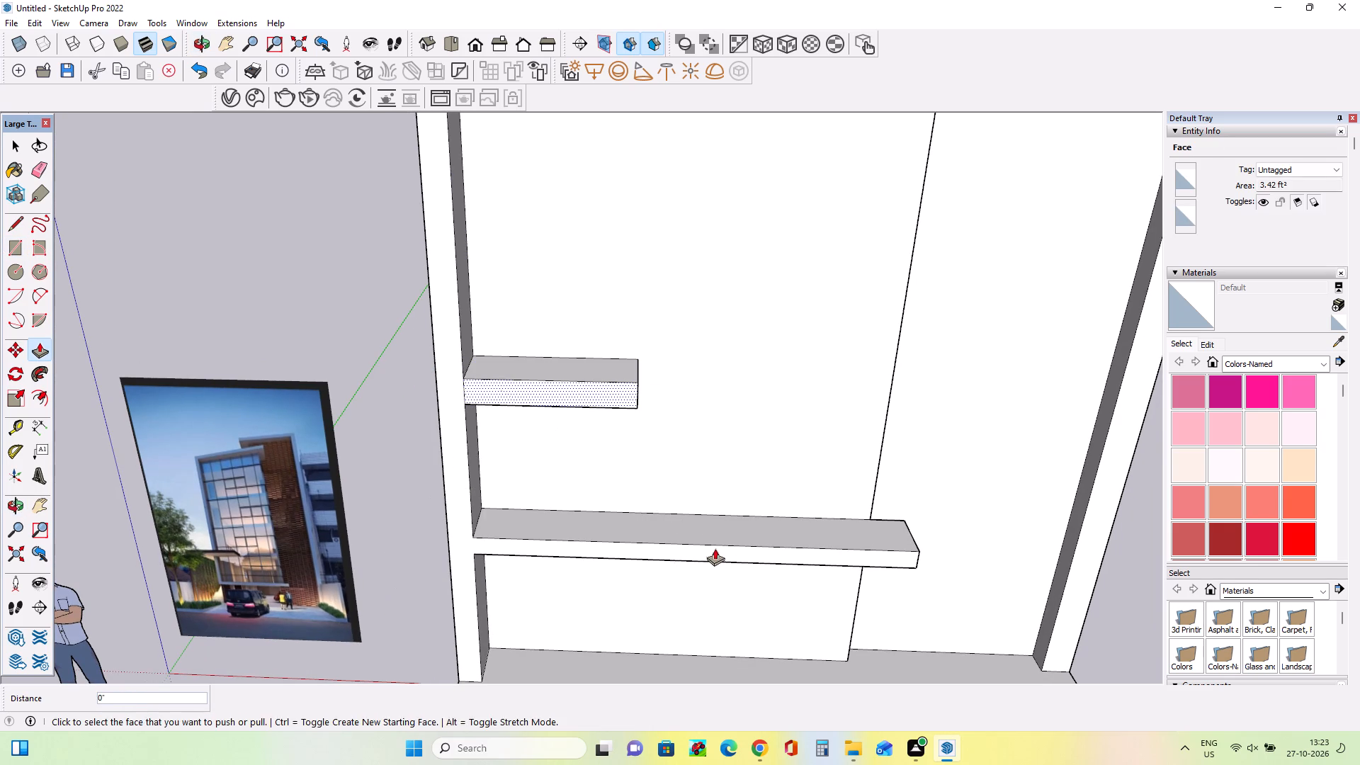
Pull the short slab's top face up about 1' 1 7/16" and its underside up about 1' 4 3/4".
middle_click_drag(499, 505, 629, 392)
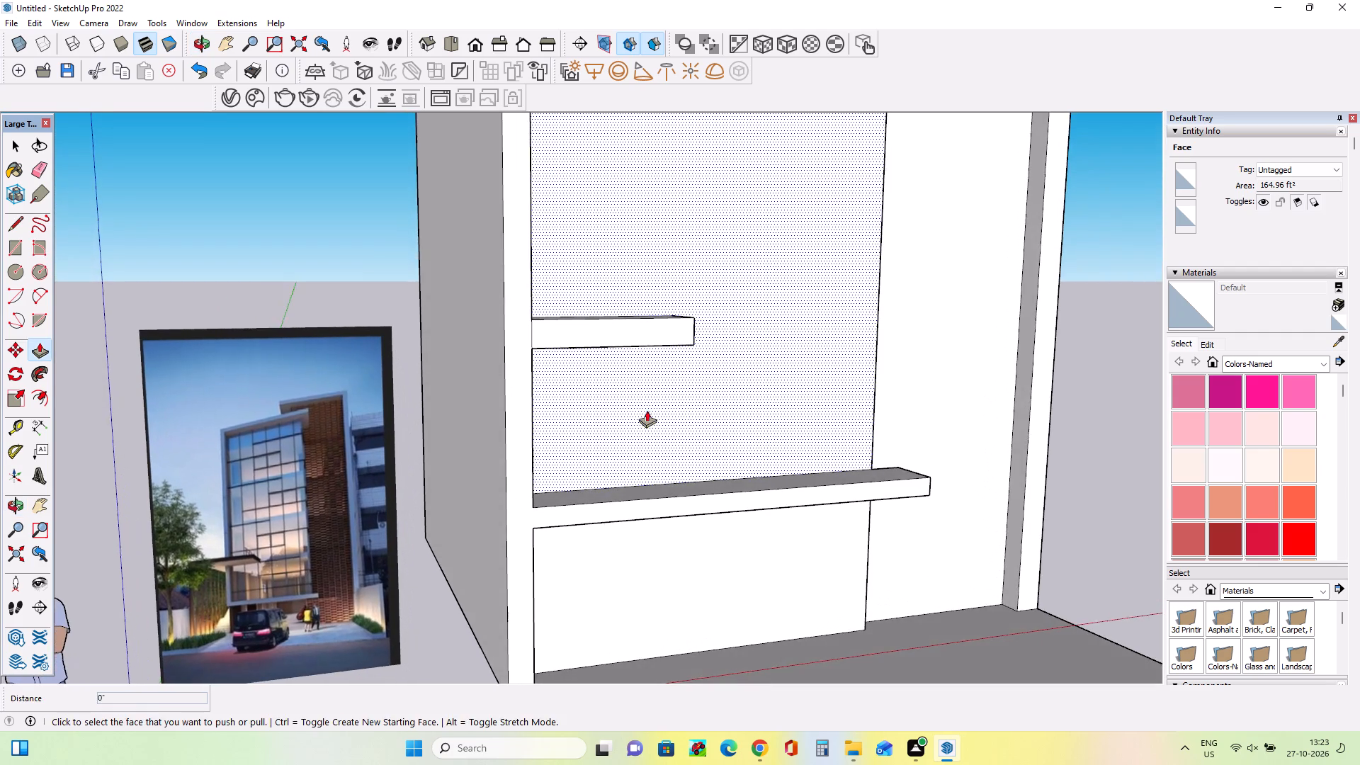
middle_click_drag(647, 410, 404, 412)
middle_click_drag(595, 331, 643, 447)
left_click_drag(508, 348, 516, 310)
middle_click_drag(540, 404, 669, 188)
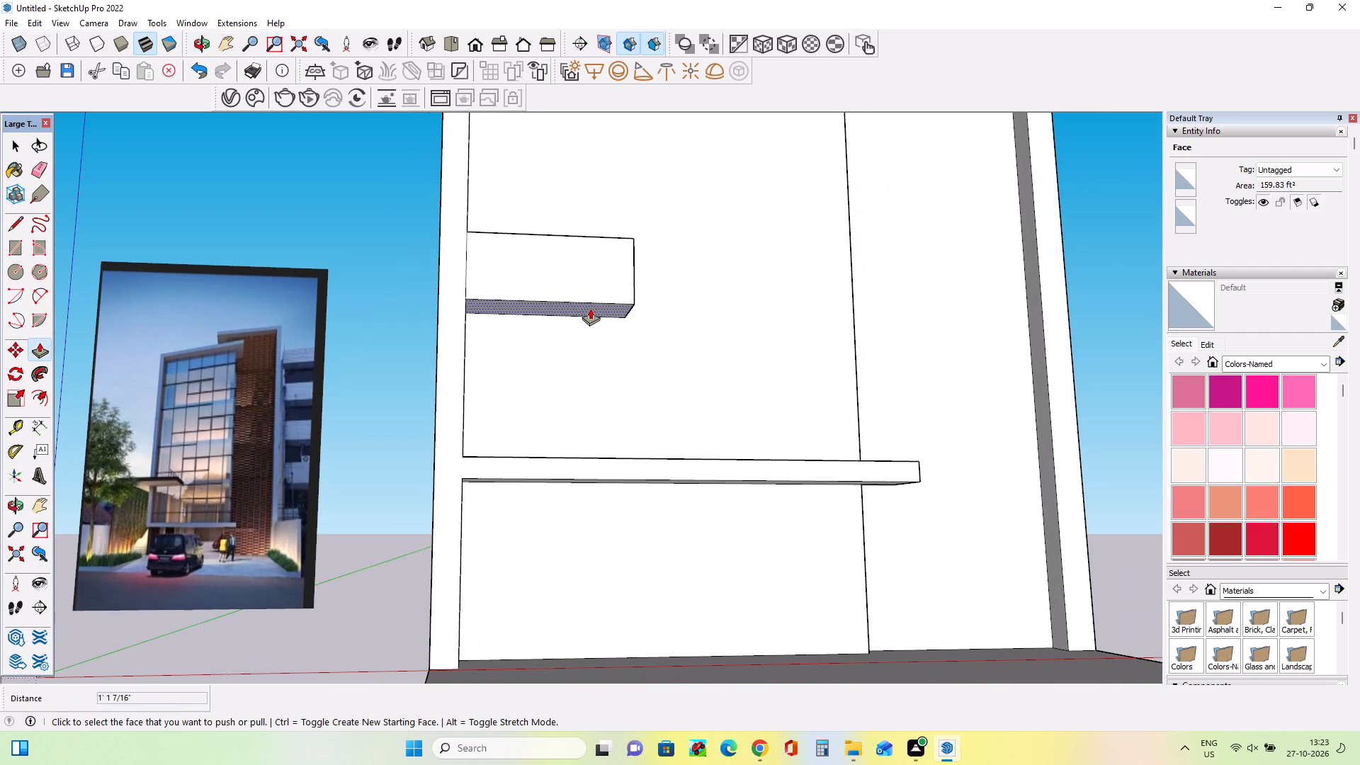
left_click_drag(589, 310, 594, 261)
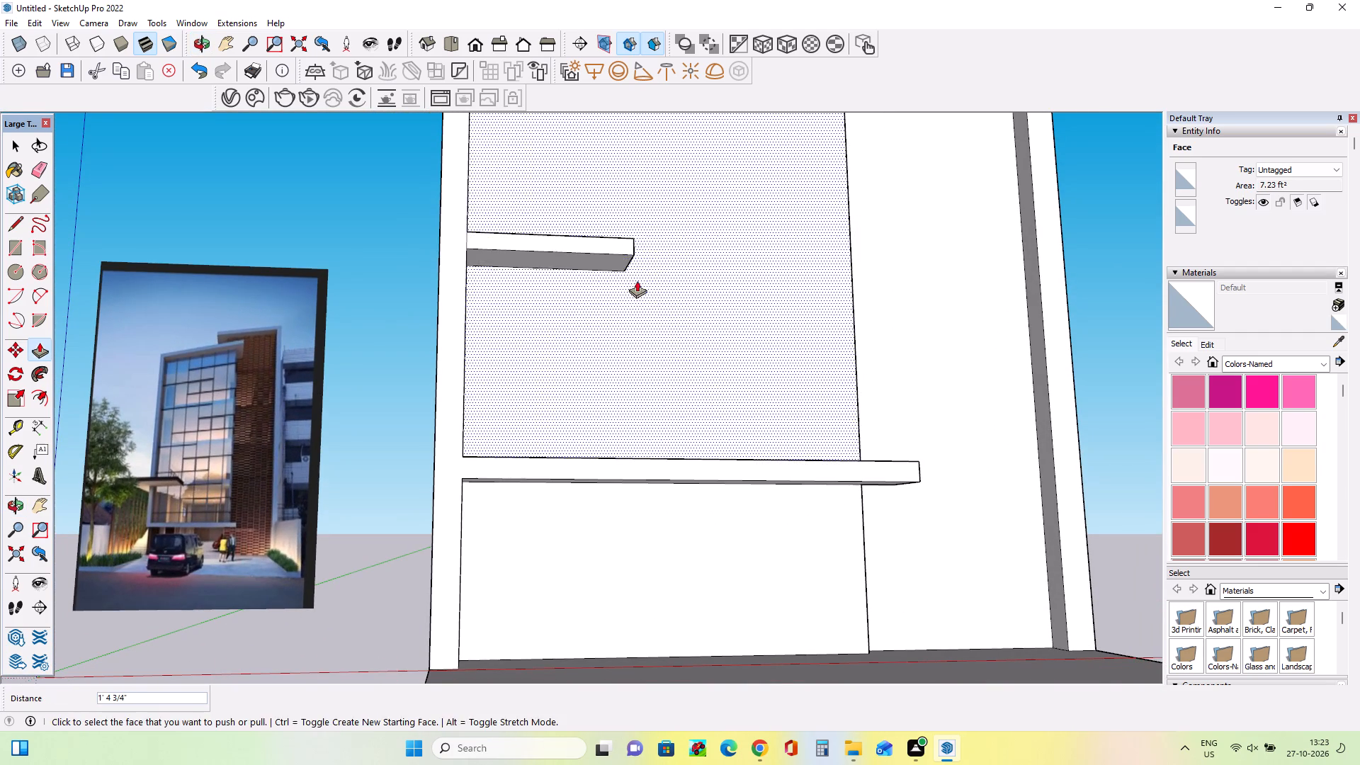
Draw a line about 3' 2" long from the short slab's lower front corner outward past the side wall.
middle_click_drag(654, 305, 718, 416)
scroll(511, 370, "down", 4)
middle_click_drag(582, 372, 577, 415)
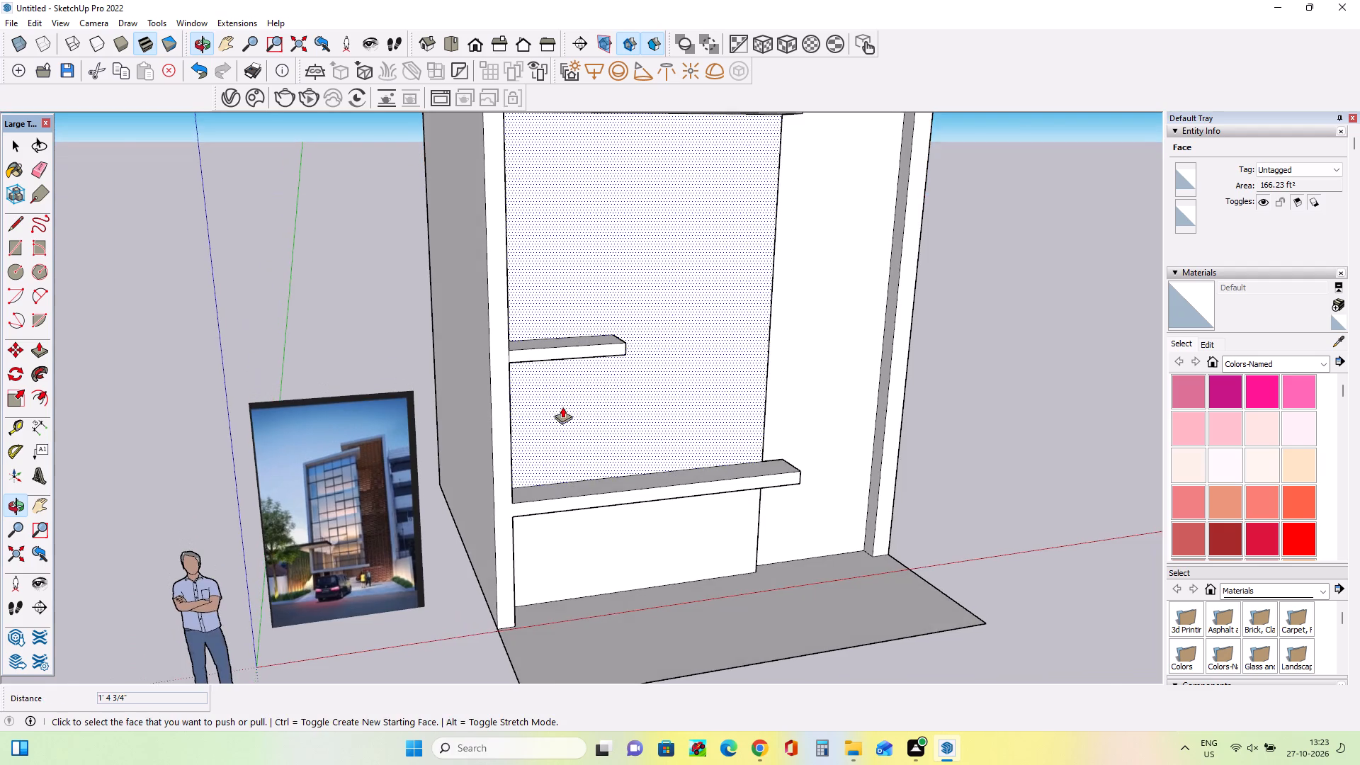
scroll(484, 359, "up", 3)
middle_click_drag(535, 365, 536, 372)
middle_click_drag(496, 373, 498, 383)
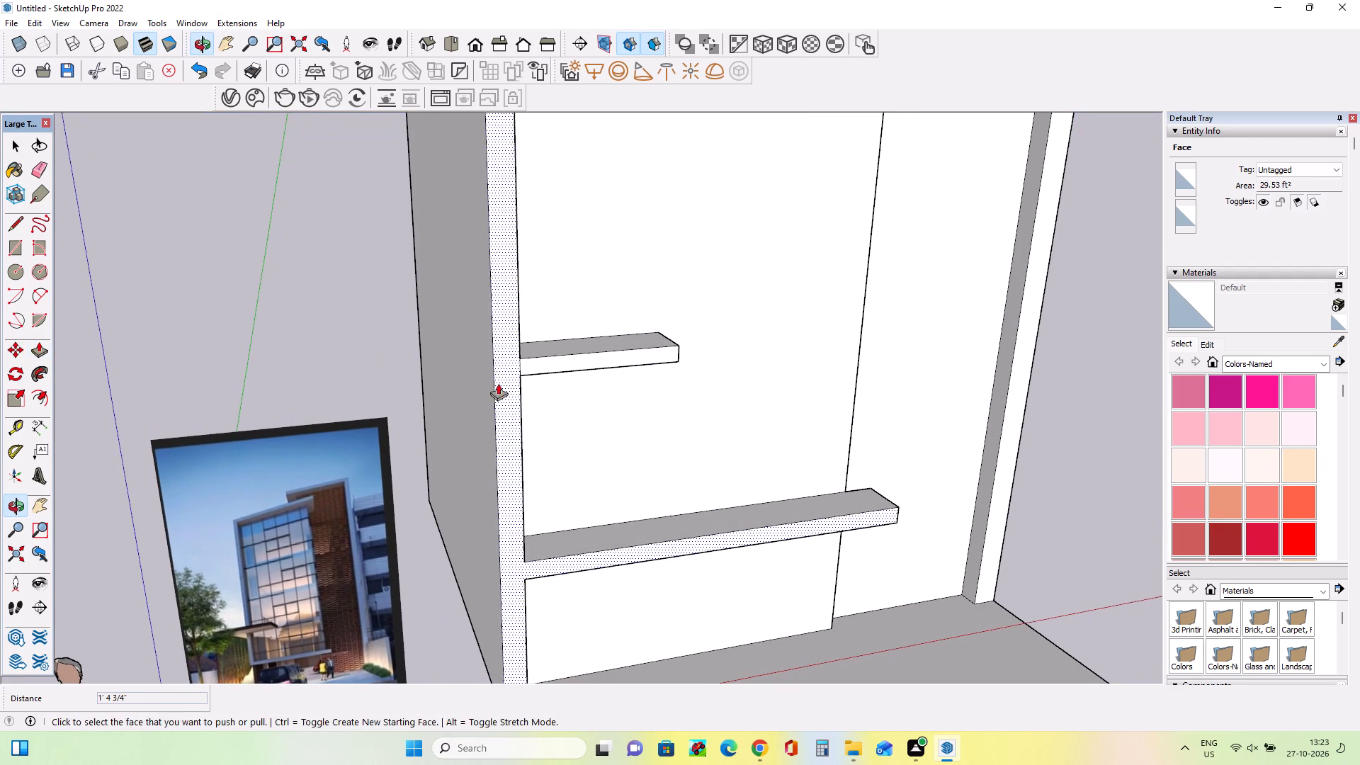
left_click(11, 225)
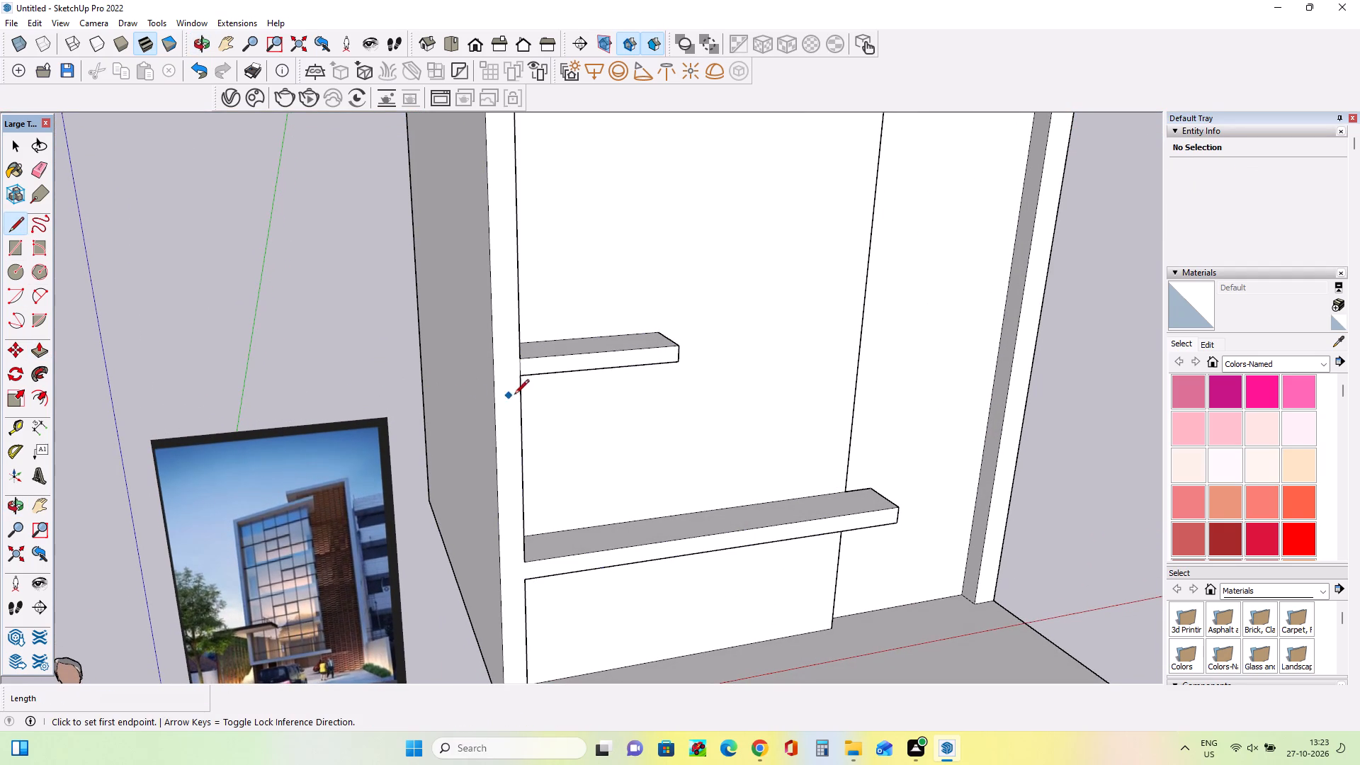
left_click(520, 380)
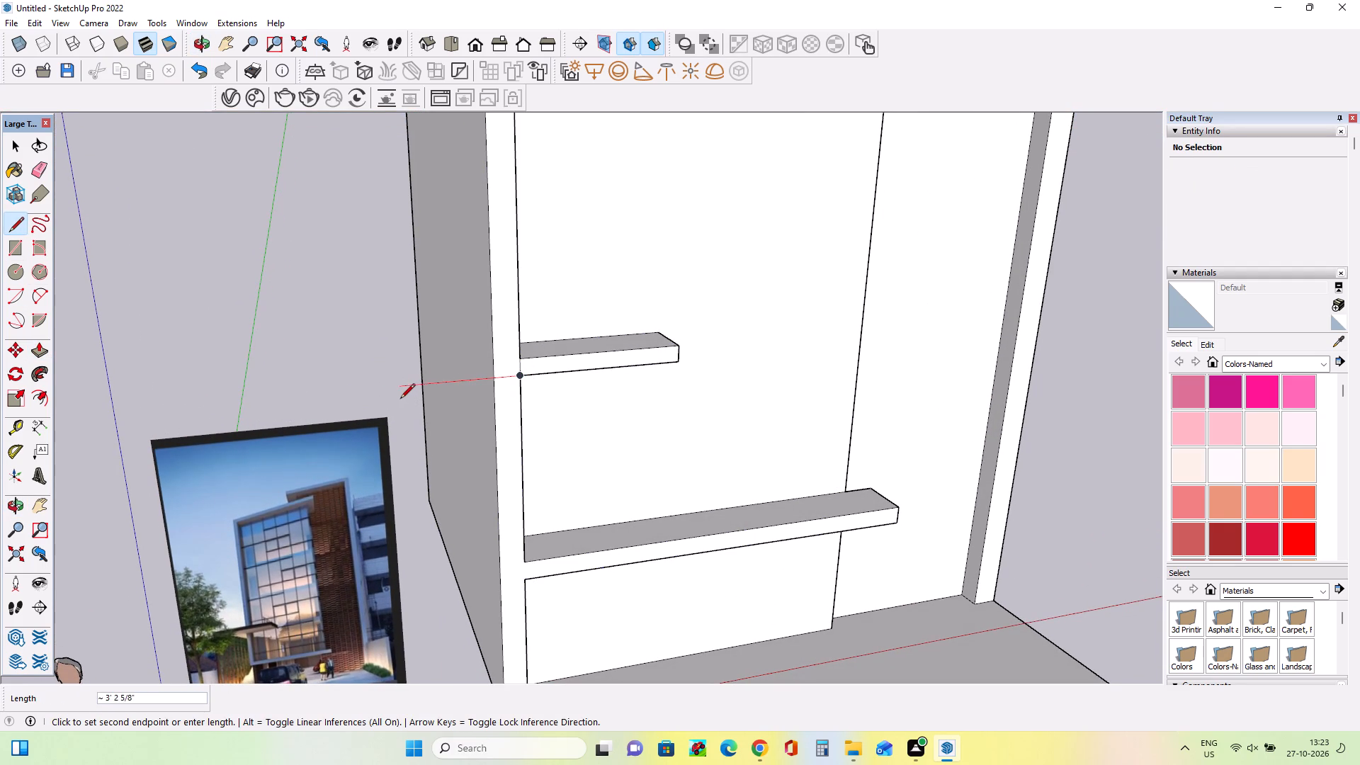
left_click(400, 399)
middle_click_drag(518, 422, 411, 498)
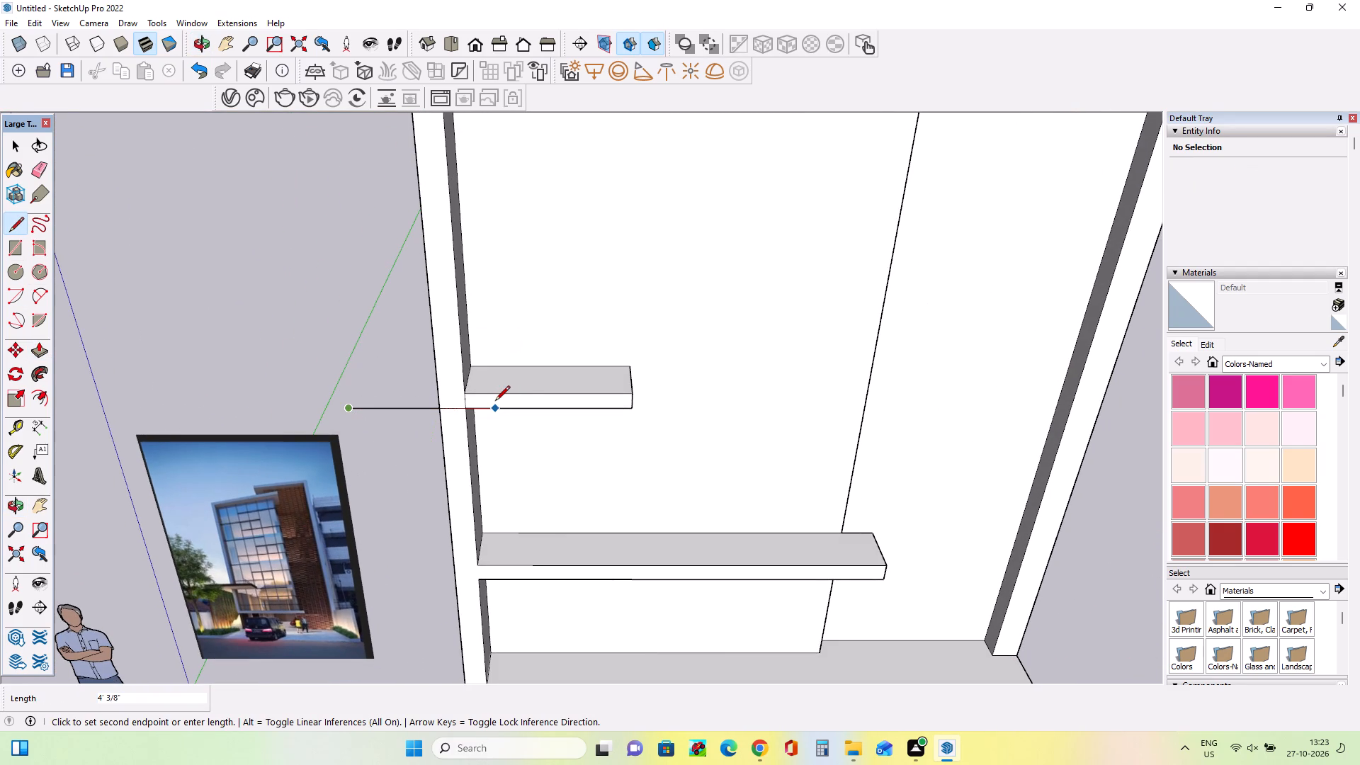
key("space")
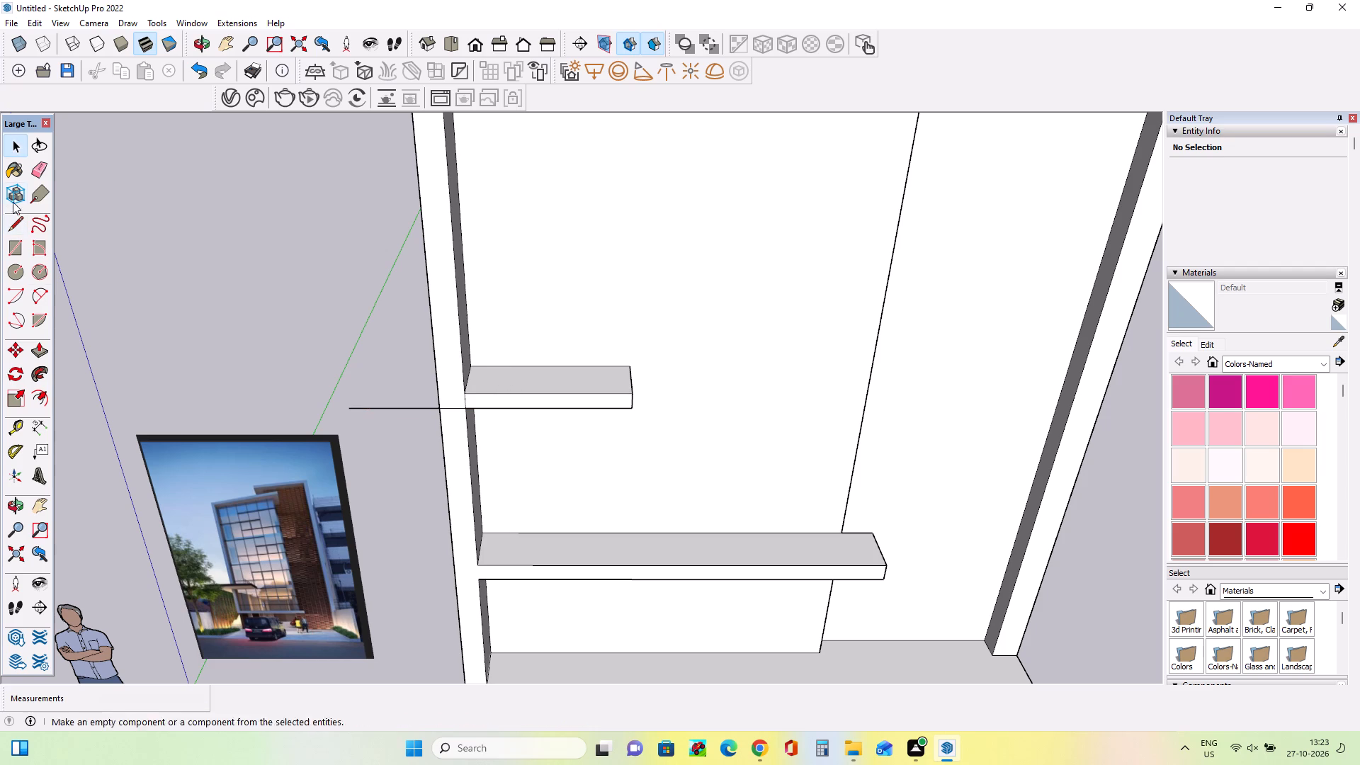
Draw a second line outward through the side wall from the short slab's upper rear corner.
left_click(18, 222)
middle_click_drag(370, 306, 377, 376)
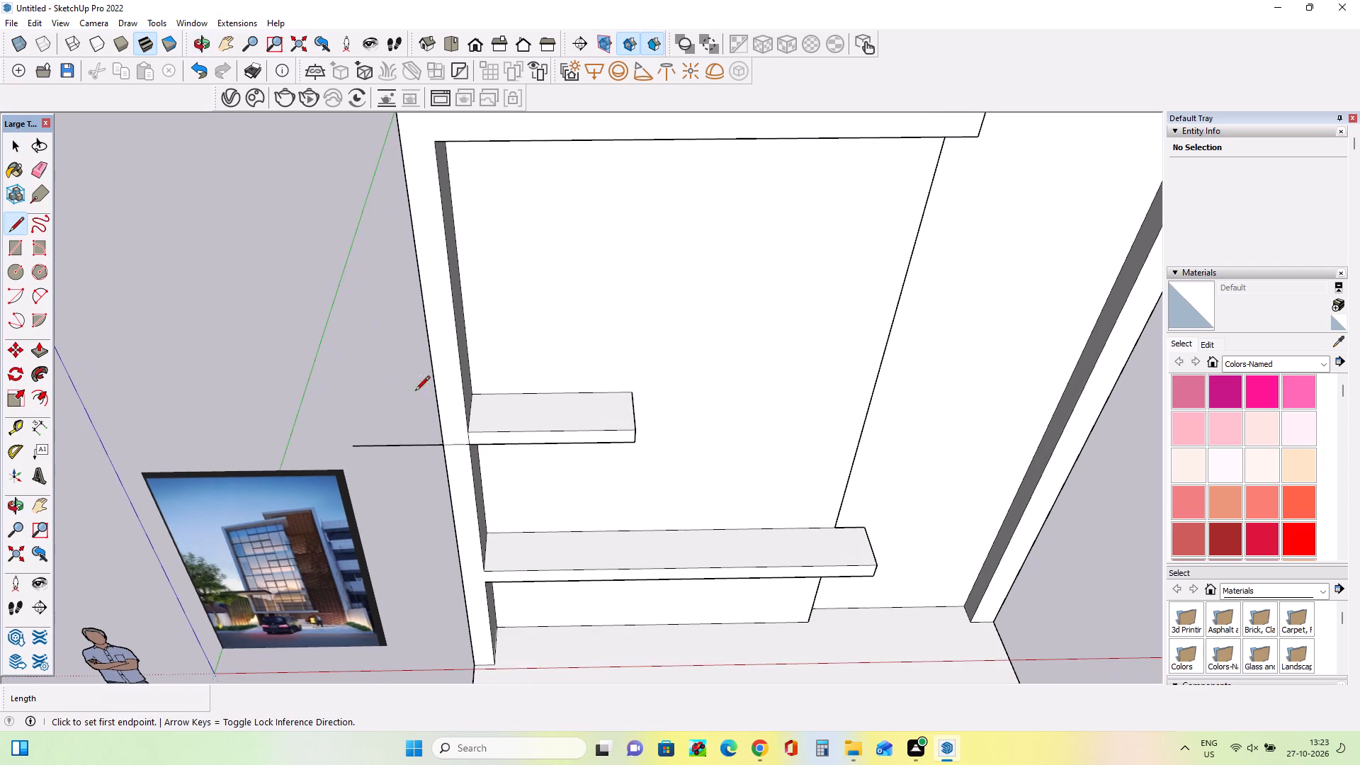
scroll(446, 399, "up", 2)
left_click(480, 390)
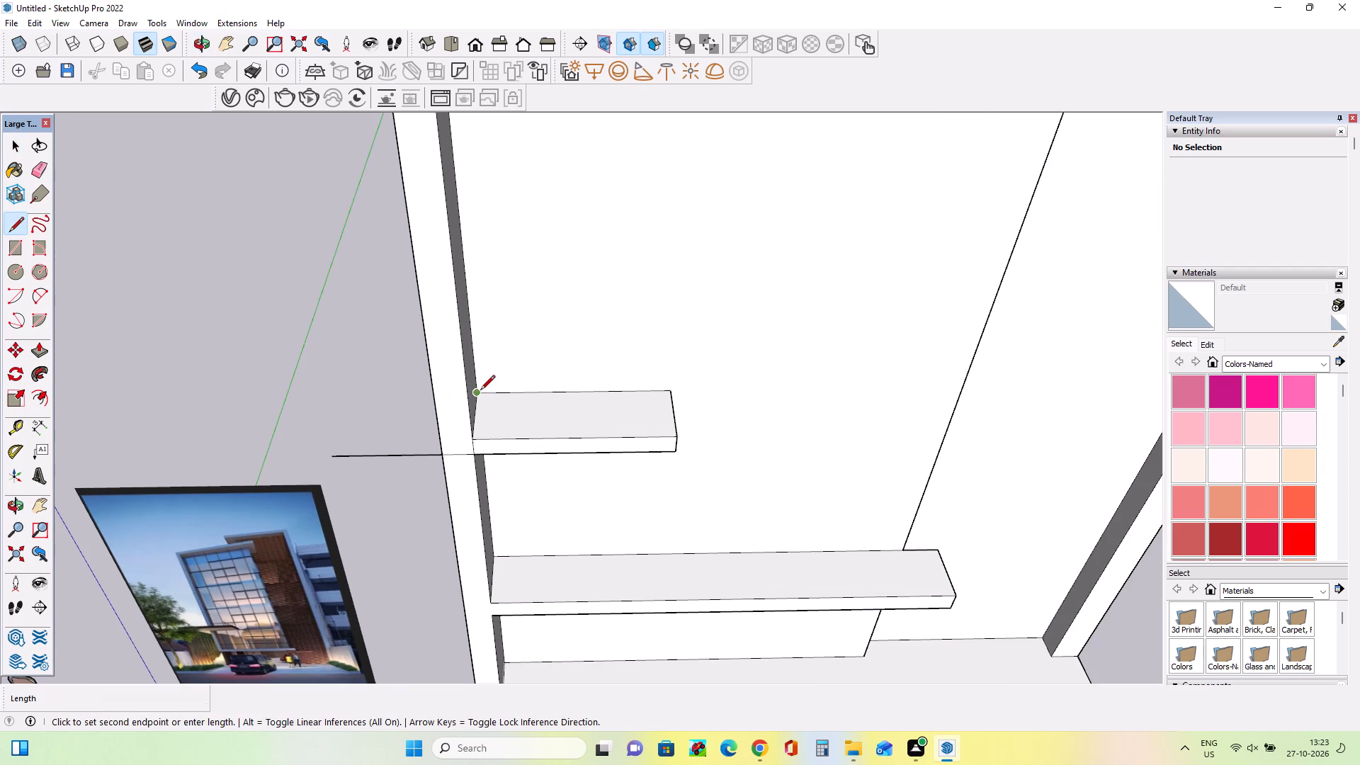
left_click(349, 387)
middle_click_drag(362, 418, 481, 402)
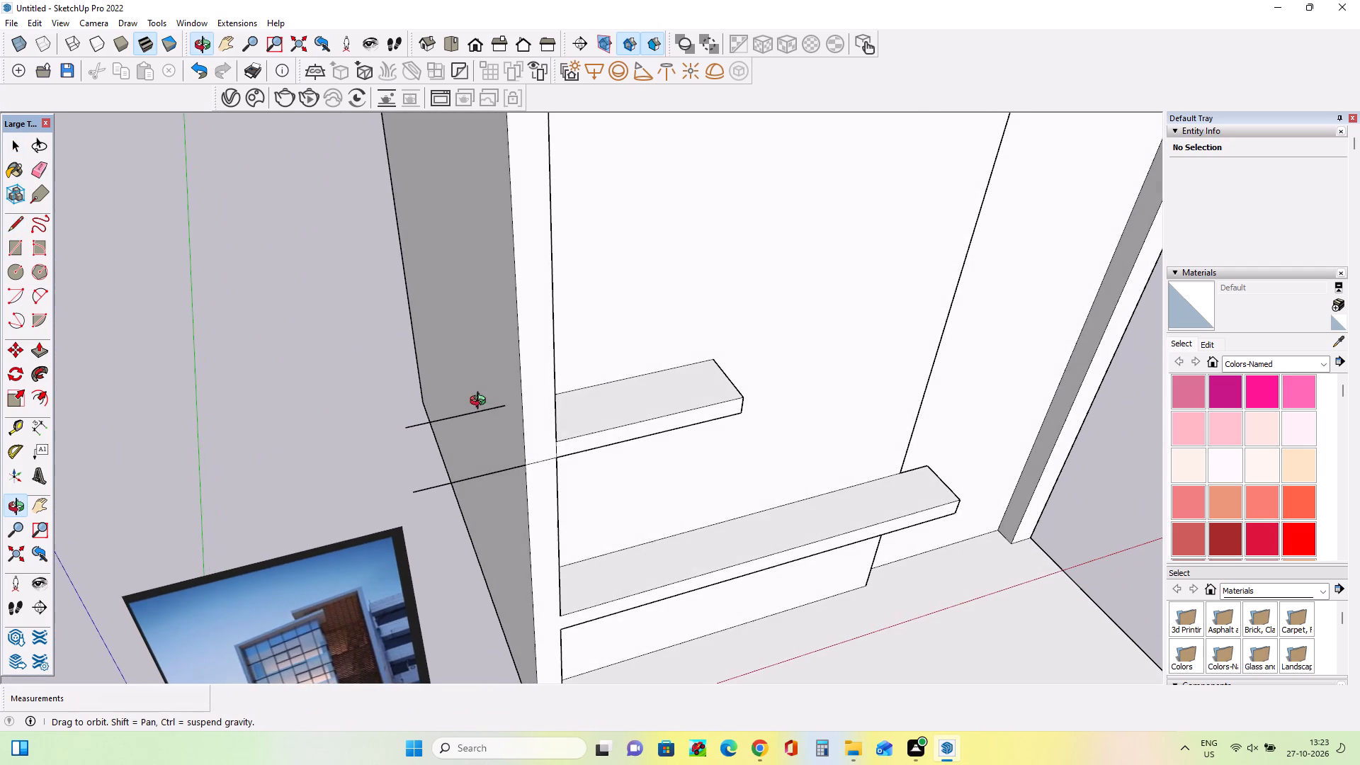
middle_click_drag(481, 402, 482, 402)
key("space")
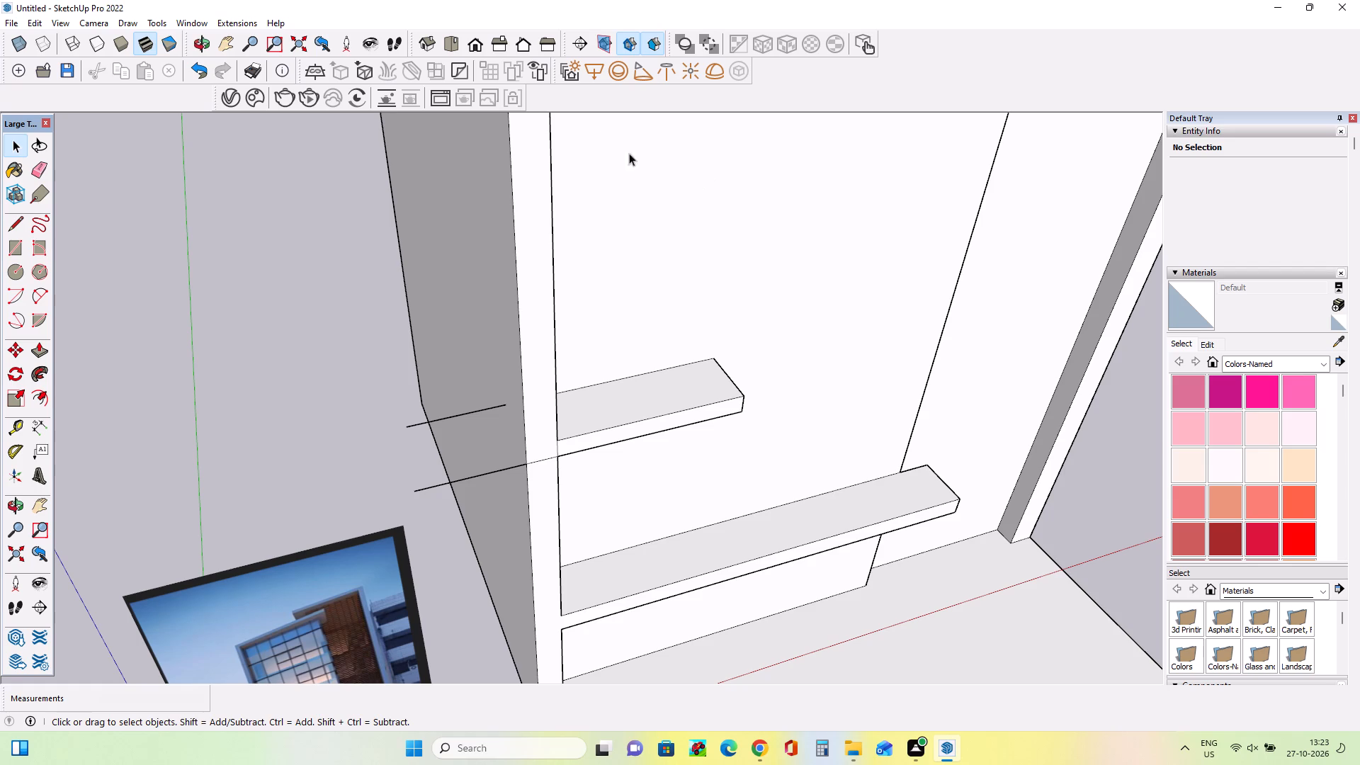
Draw a small rectangle on the side wall's outer face, from the rear guide line's inner end to the wall's front edge.
middle_click_drag(582, 448, 708, 438)
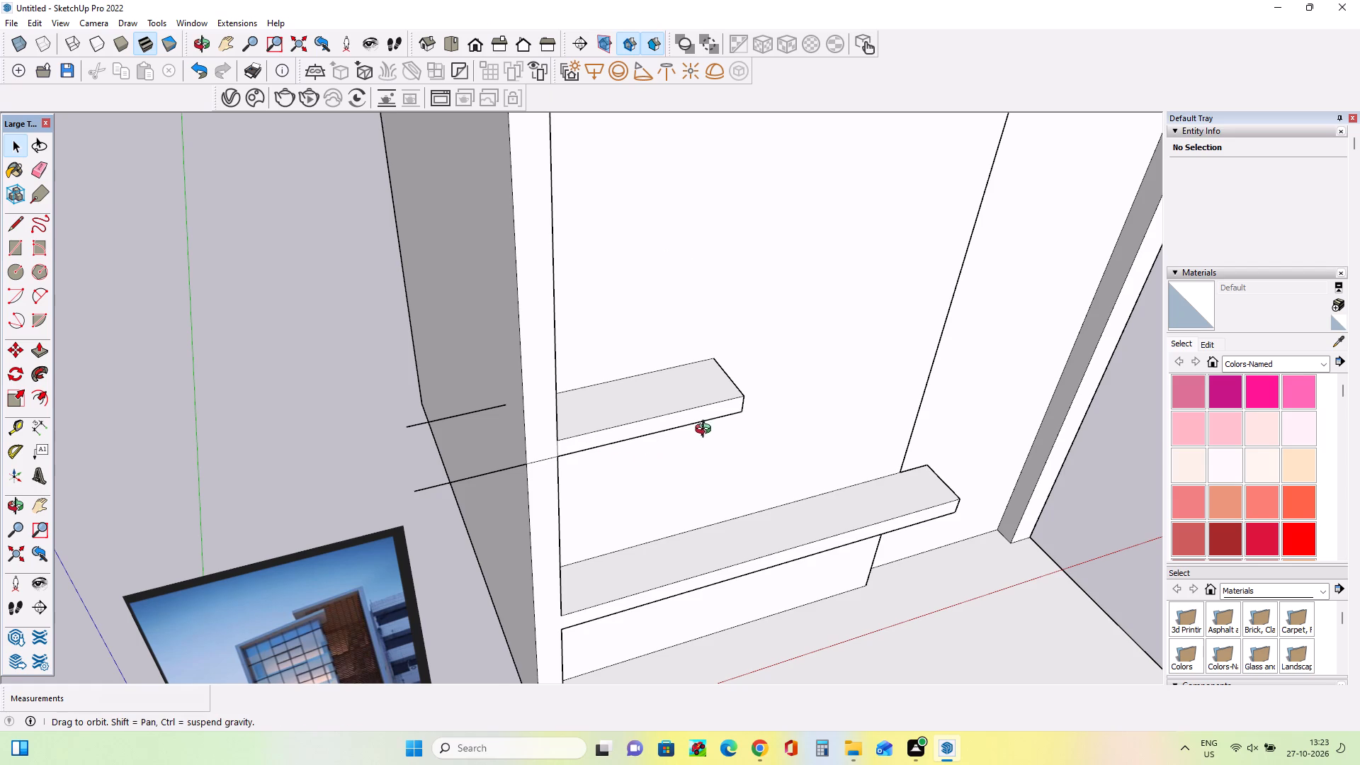
middle_click_drag(556, 432, 701, 475)
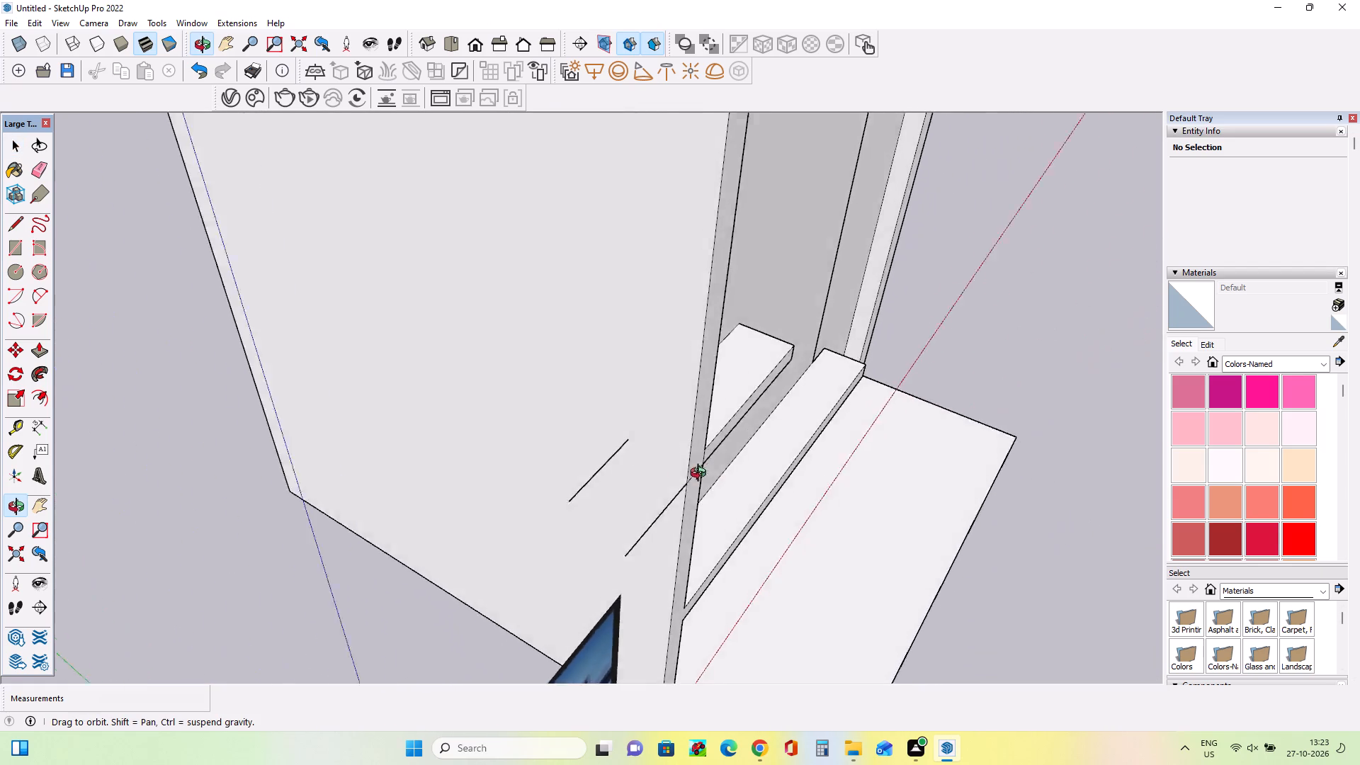
middle_click_drag(701, 475, 658, 356)
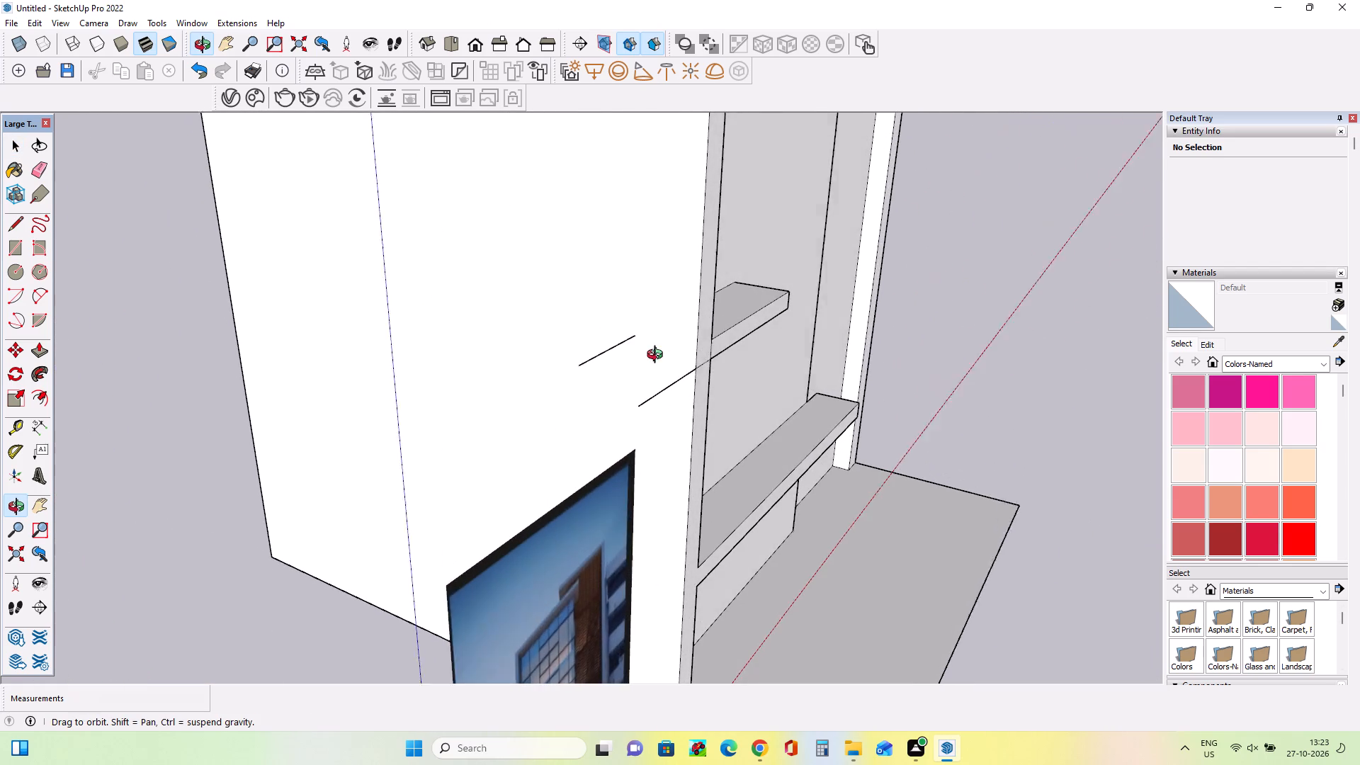
middle_click_drag(658, 356, 652, 357)
scroll(693, 393, "up", 2)
middle_click_drag(693, 393, 813, 423)
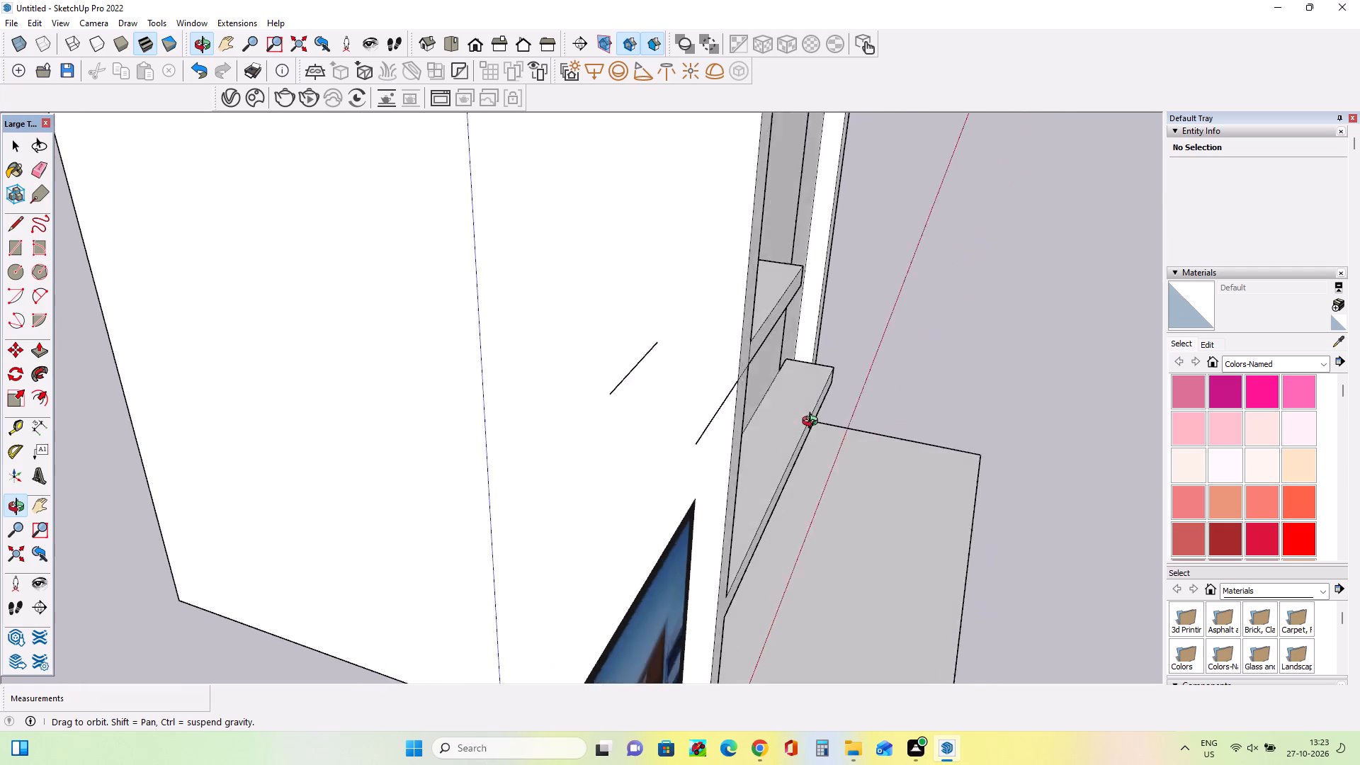
middle_click_drag(813, 423, 788, 410)
left_click(20, 246)
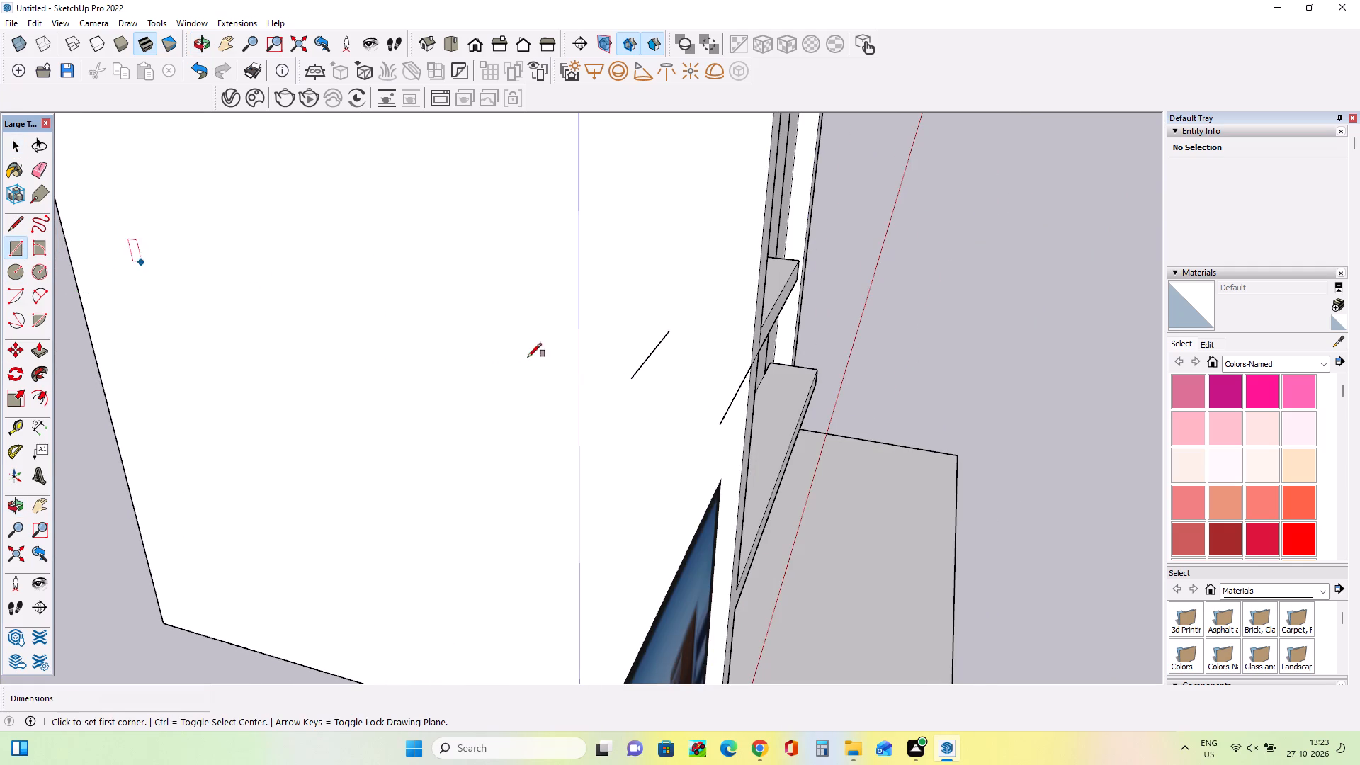
left_click(669, 334)
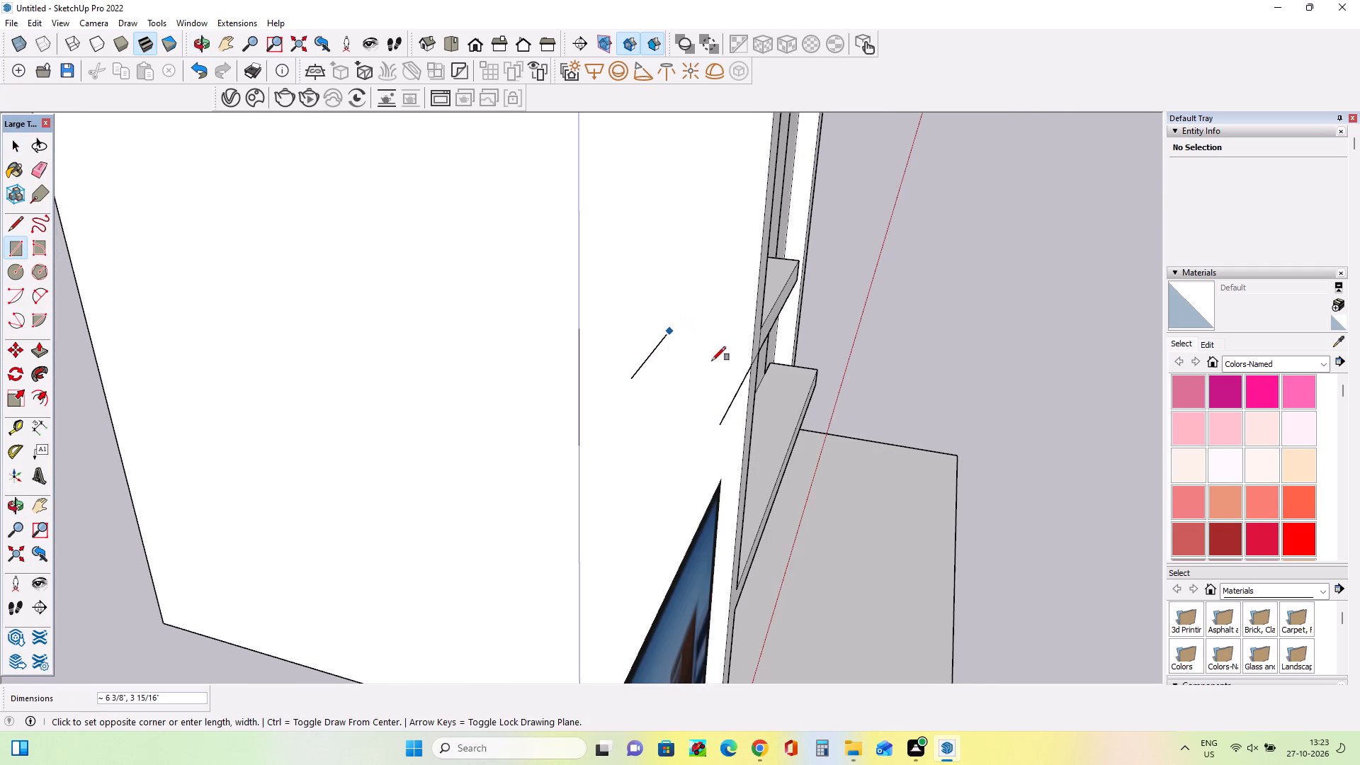
left_click(748, 373)
Pull the small rectangle on the side wall's outer face outward about 2' 6" to start the canopy.
middle_click_drag(764, 455, 832, 402)
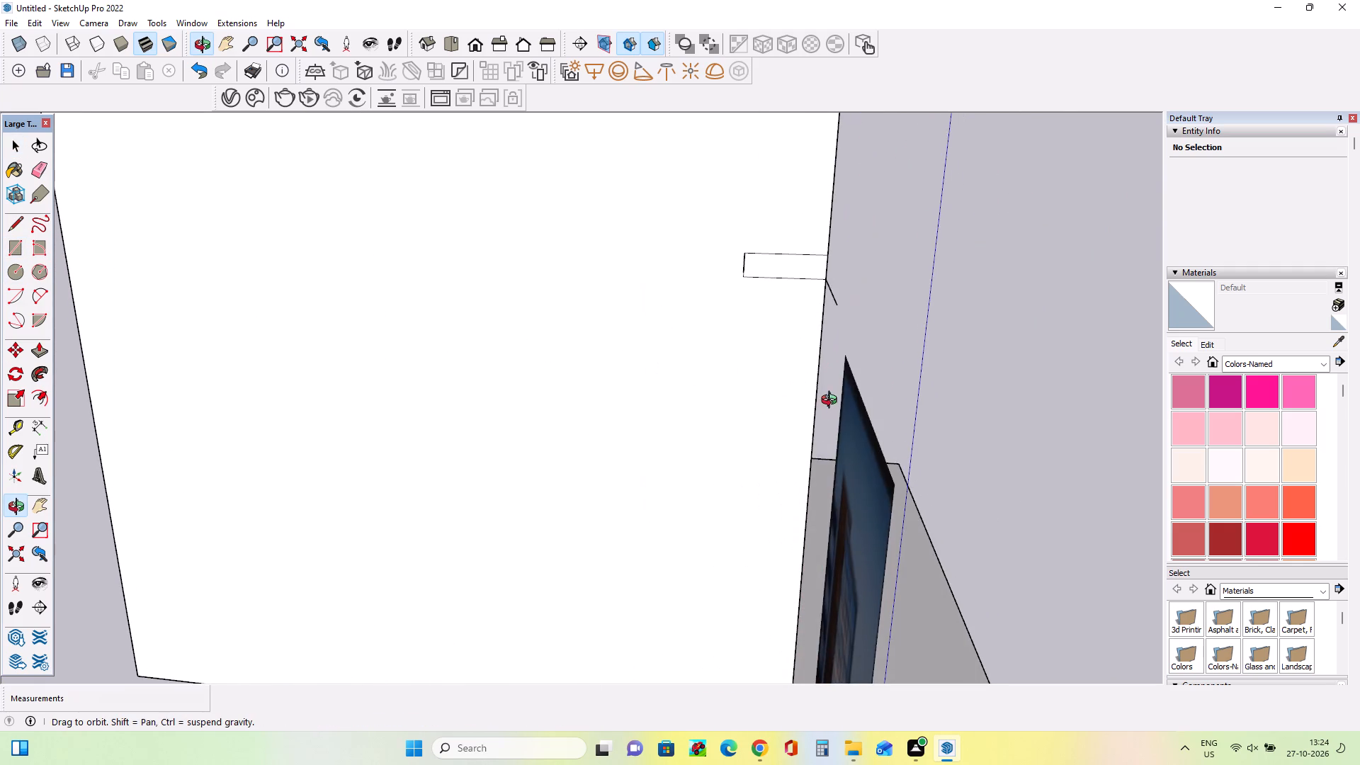
middle_click_drag(832, 402, 811, 421)
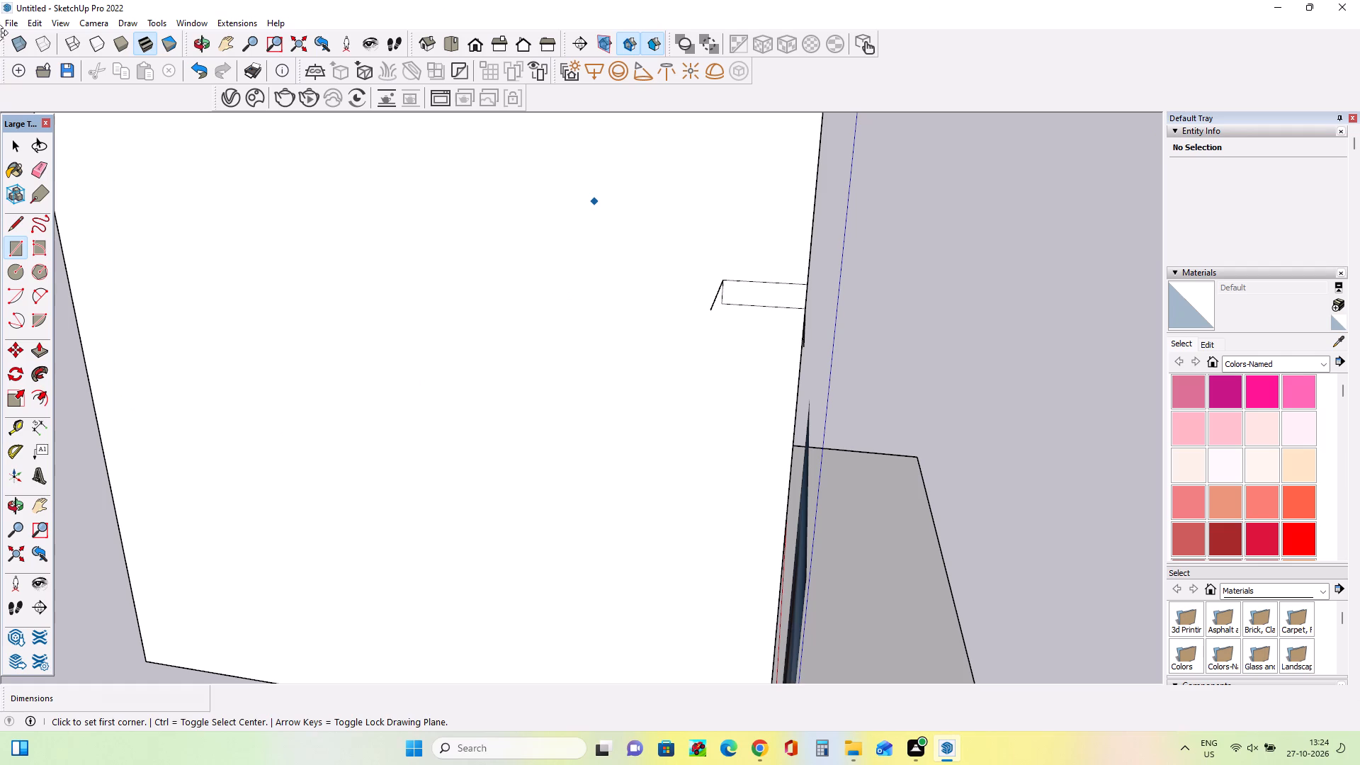
left_click(37, 339)
left_click(40, 352)
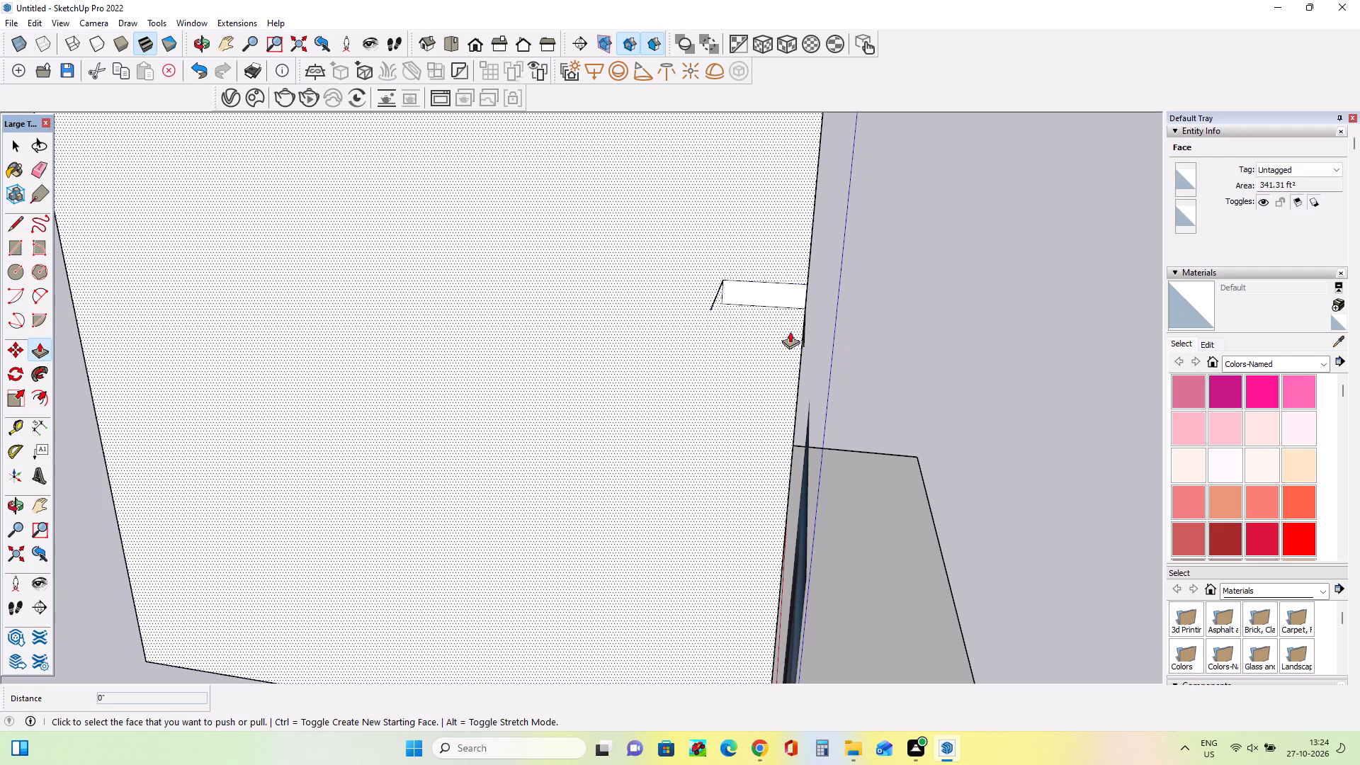
scroll(795, 324, "down", 3)
left_click_drag(795, 301, 802, 326)
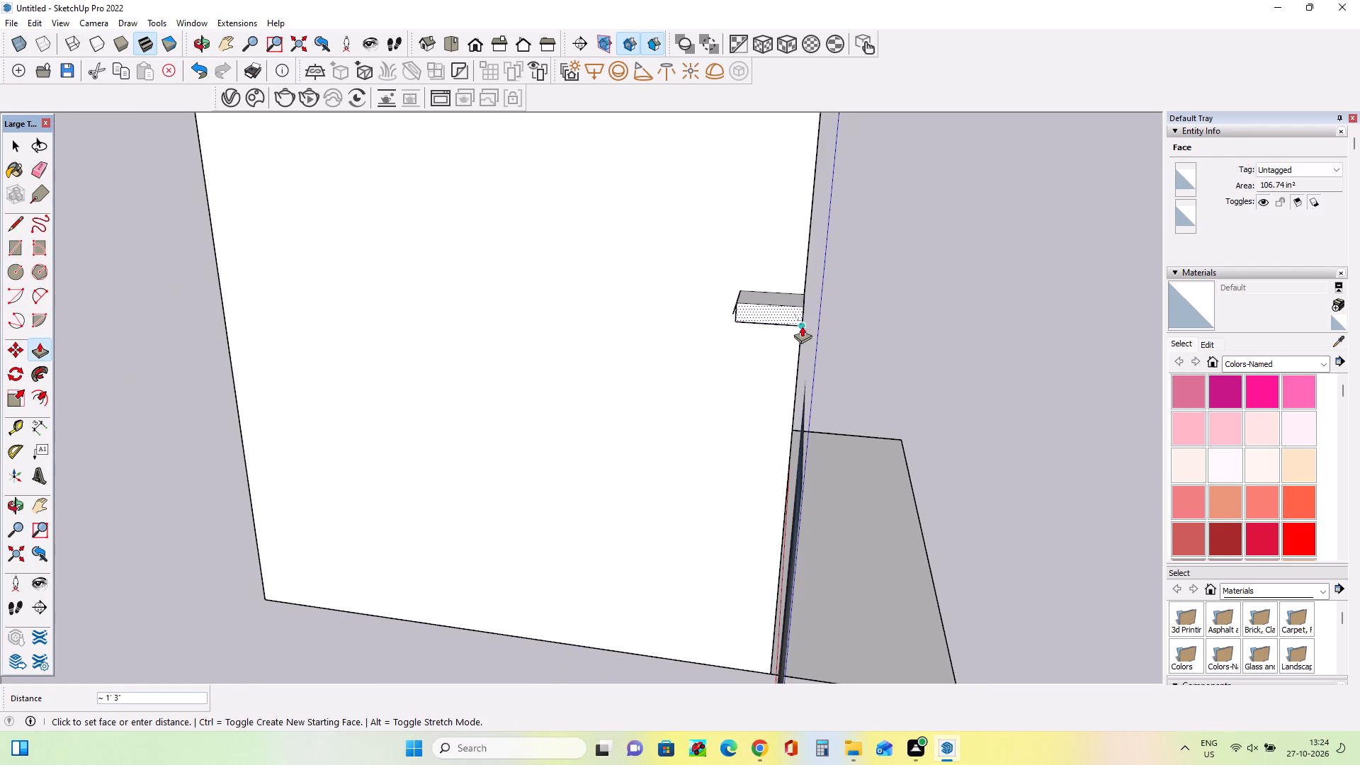
left_click_drag(802, 326, 803, 338)
Examine the projecting entrance canopy, low boundary wall and driveway in the reference image.
middle_click_drag(748, 357, 531, 372)
scroll(501, 265, "down", 1)
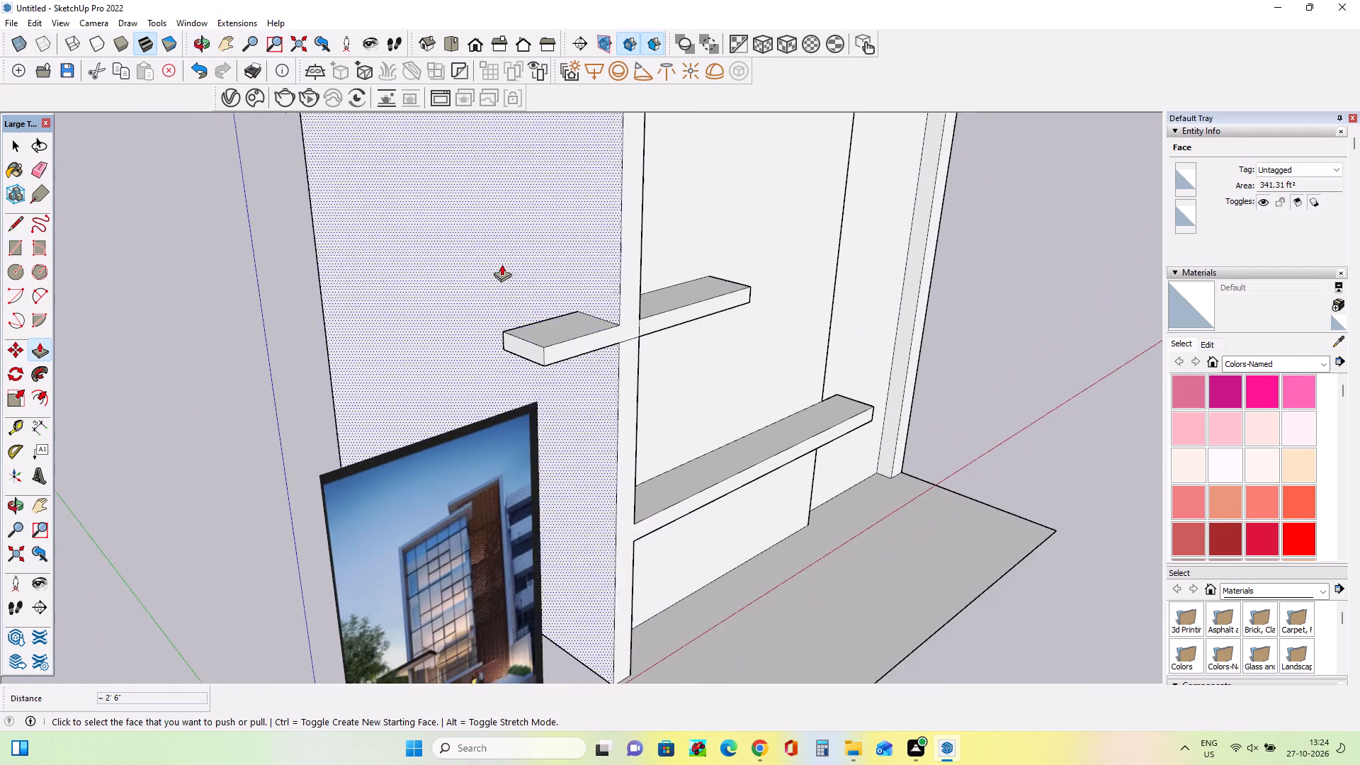
scroll(582, 366, "down", 3)
middle_click_drag(589, 380, 477, 333)
scroll(474, 329, "down", 1)
scroll(341, 550, "up", 9)
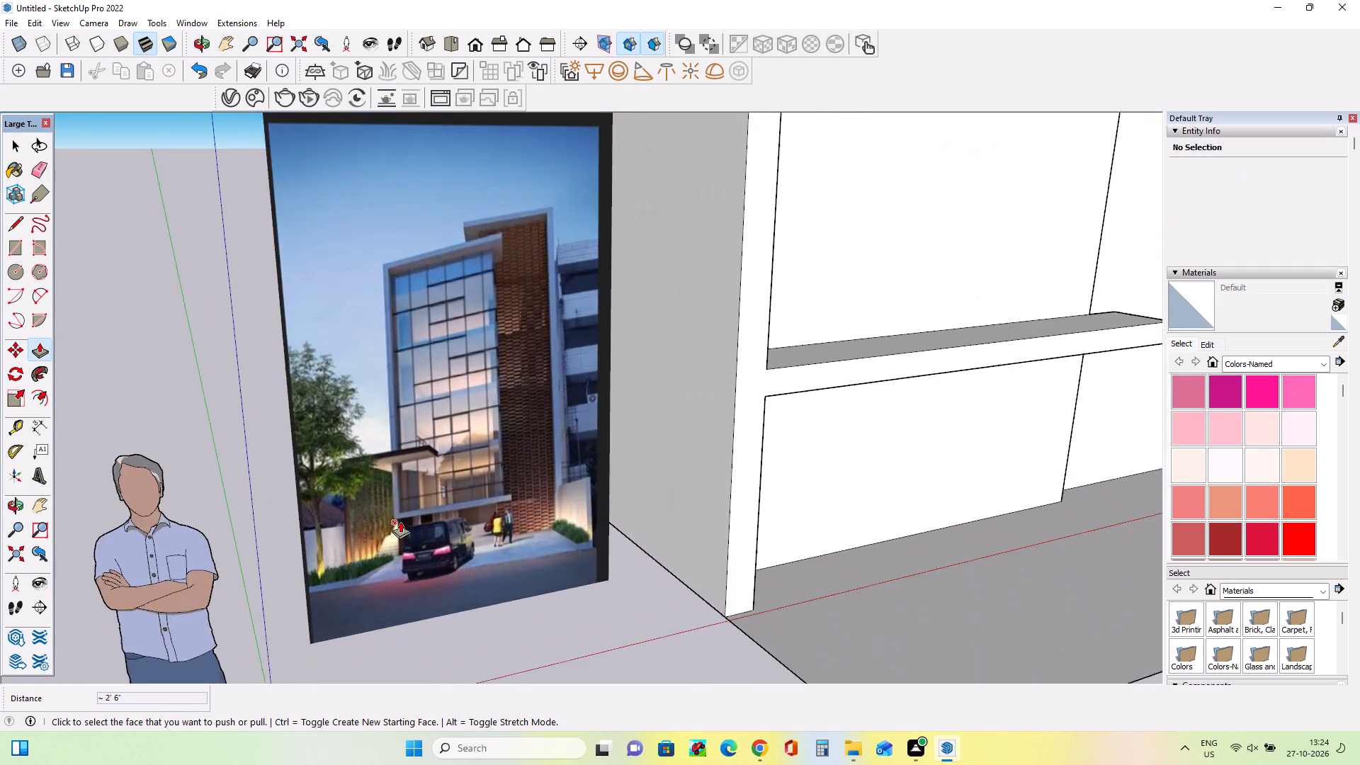
scroll(400, 521, "up", 8)
middle_click(409, 503)
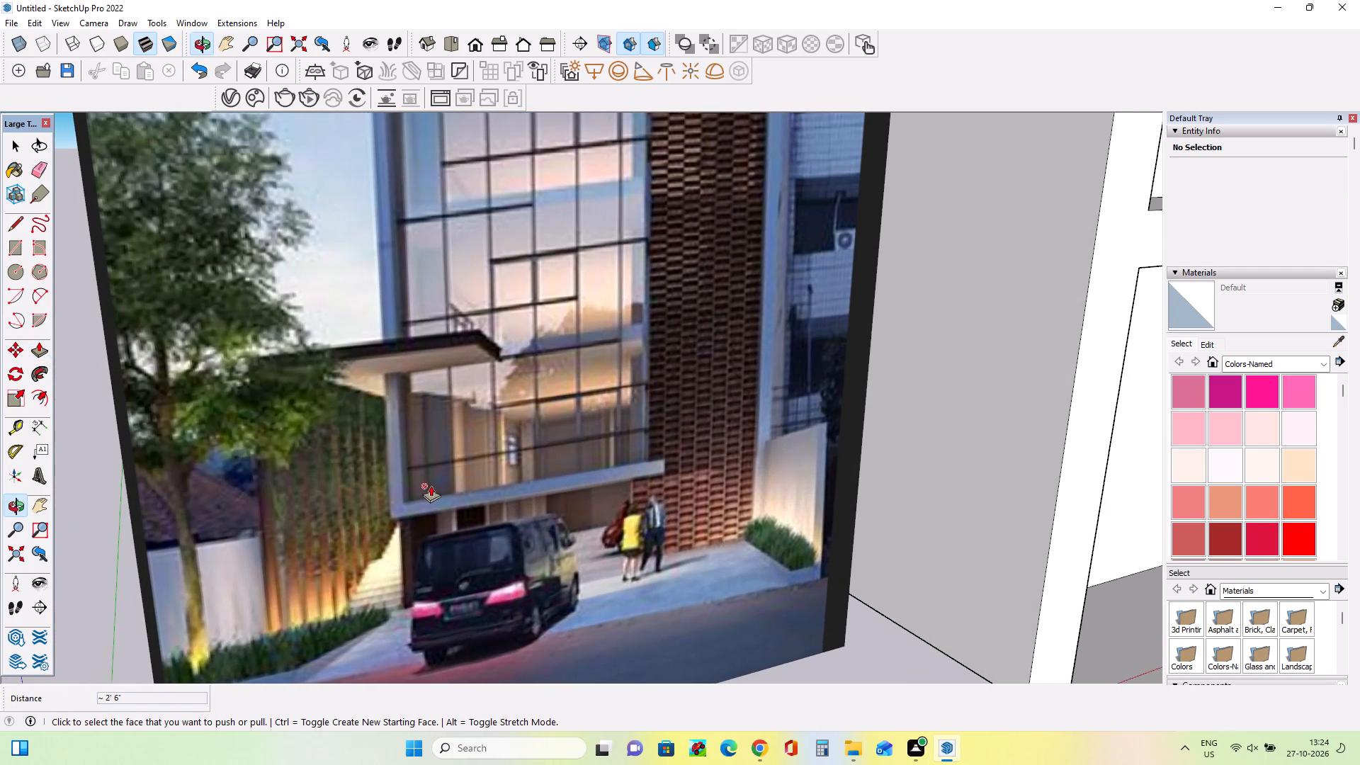
scroll(431, 484, "down", 8)
scroll(411, 523, "up", 10)
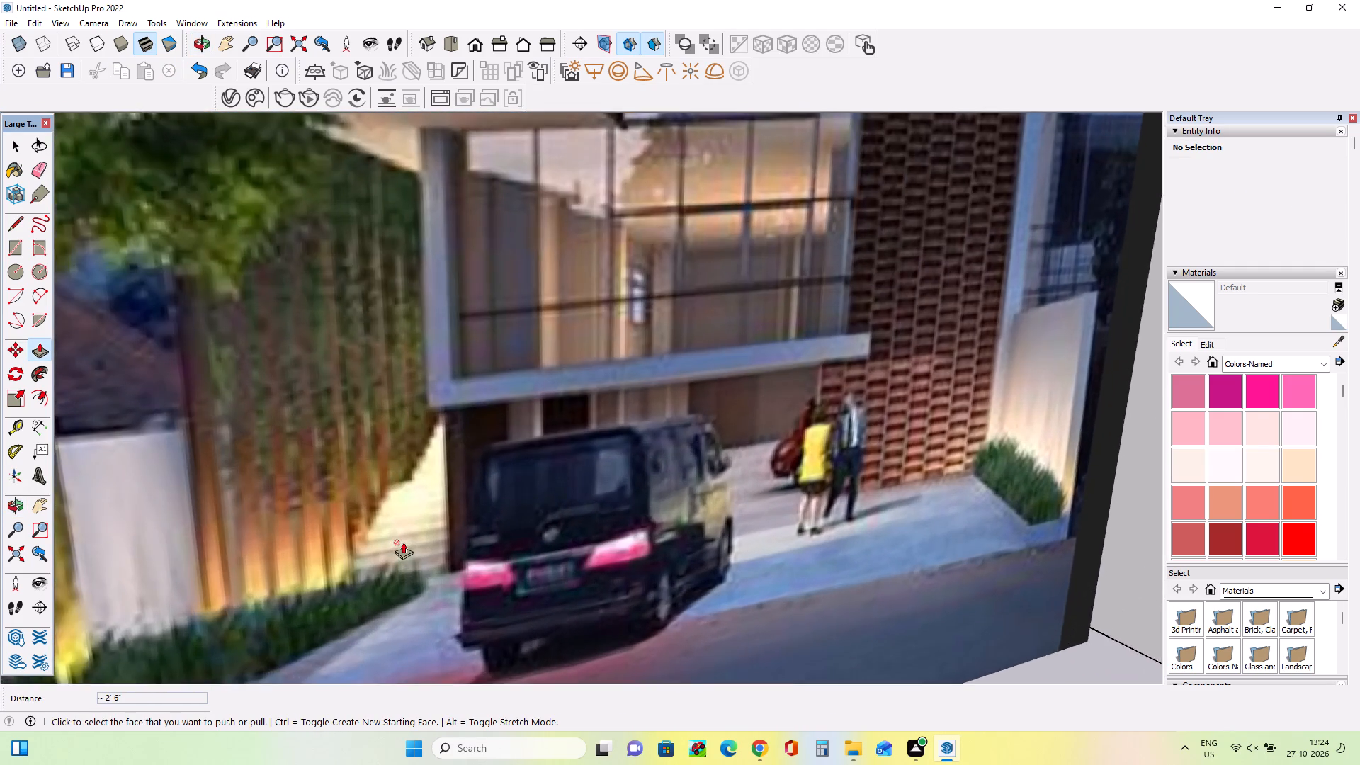
scroll(403, 542, "up", 5)
scroll(403, 539, "down", 18)
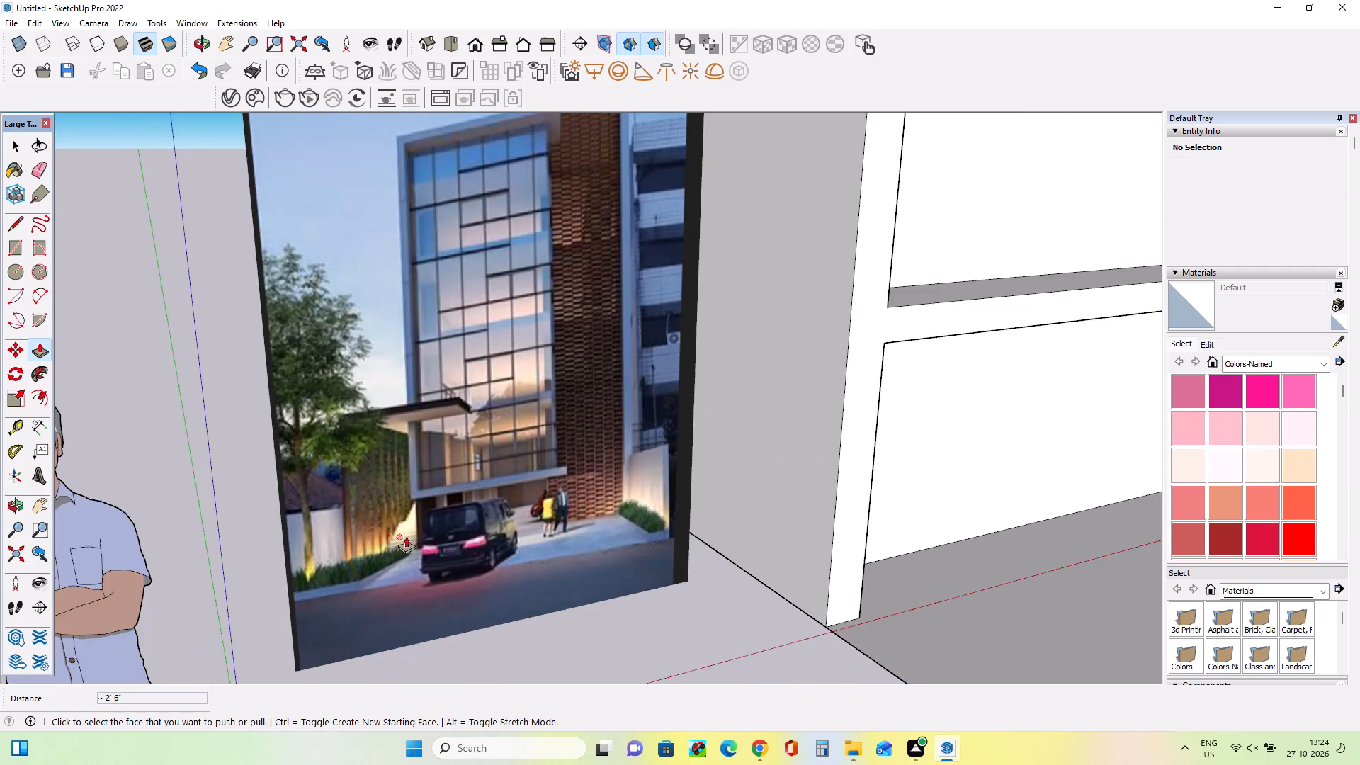
scroll(406, 536, "down", 2)
Extend the canopy block's rear face about 14' 10 5/16" backward along the side wall.
middle_click_drag(786, 467, 798, 487)
scroll(798, 487, "down", 4)
middle_click_drag(804, 417, 1251, 524)
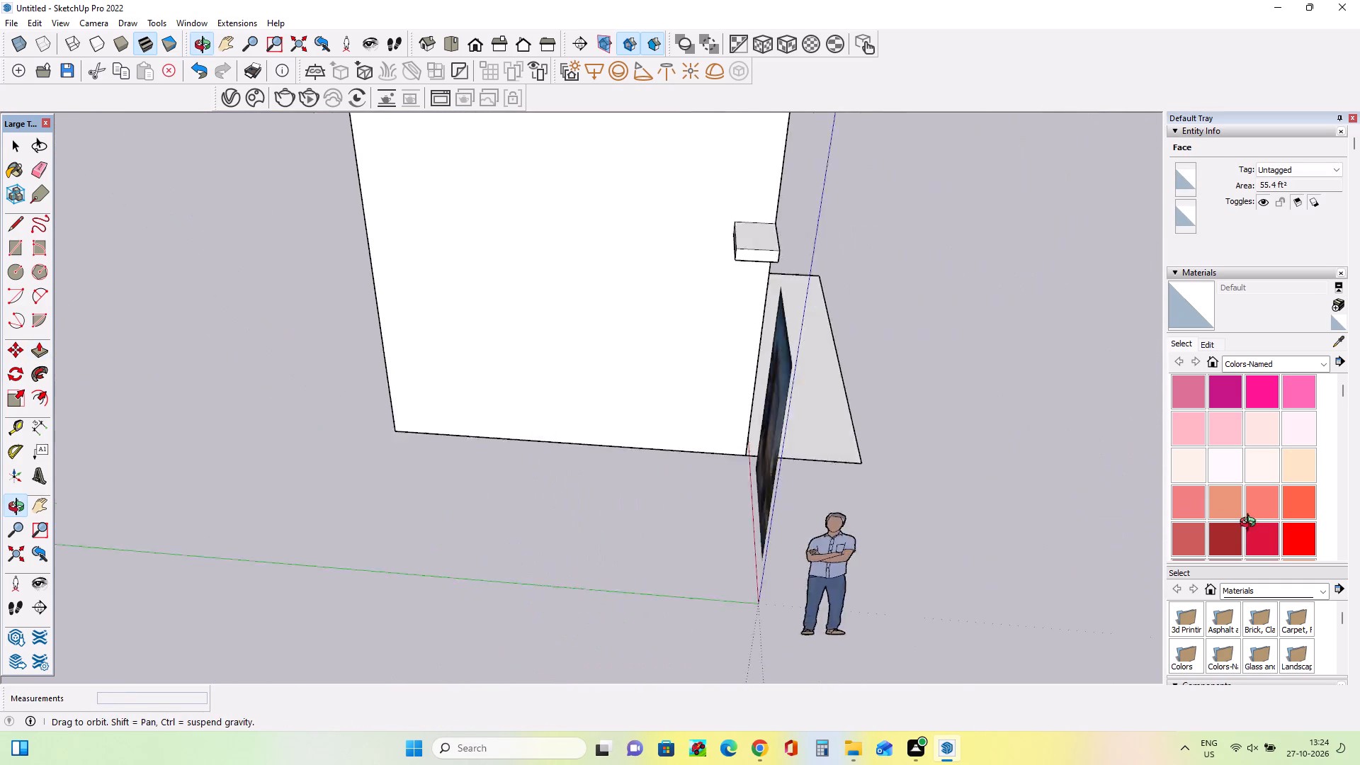
middle_click_drag(1251, 524, 1265, 518)
scroll(689, 250, "up", 4)
left_click_drag(719, 218, 188, 306)
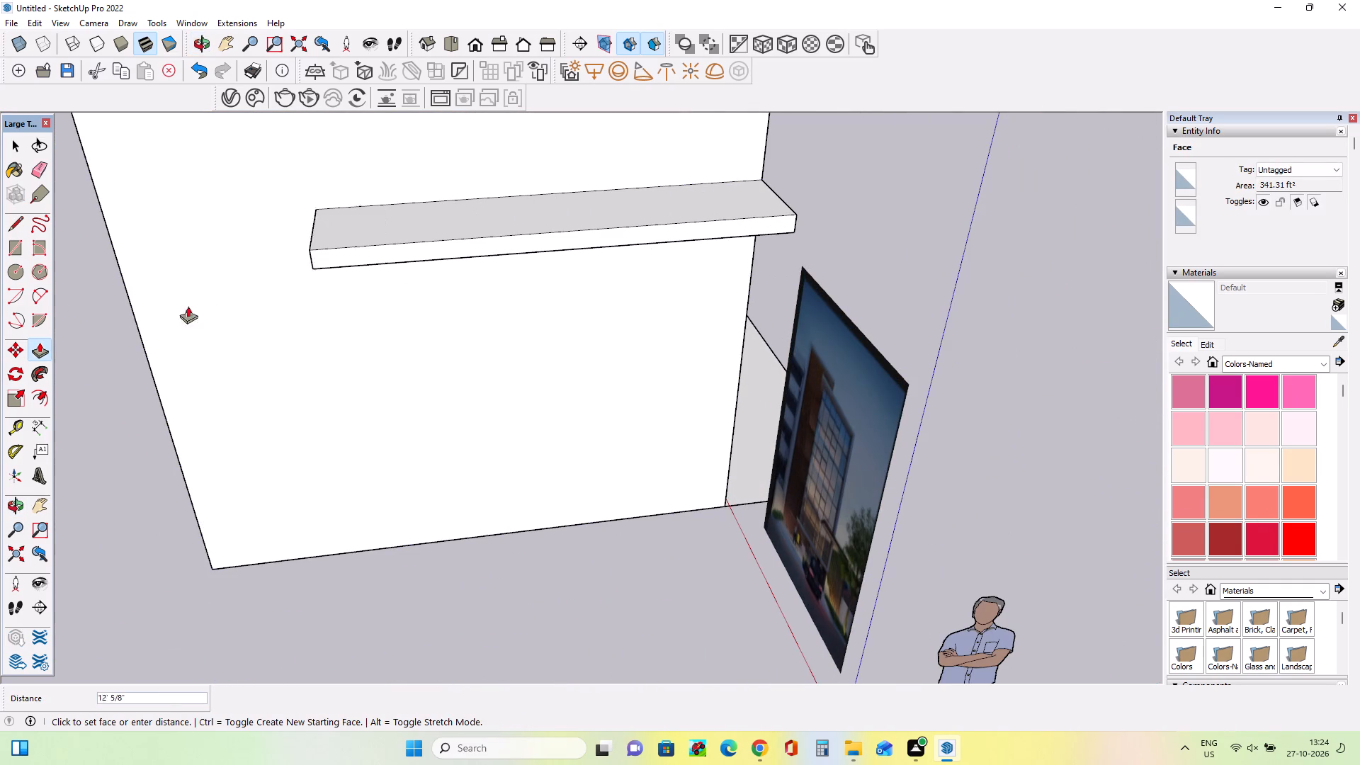
left_click_drag(188, 306, 112, 303)
Pull the canopy's outer long face about 5' 3/4" farther away from the side wall.
middle_click_drag(657, 377, 216, 378)
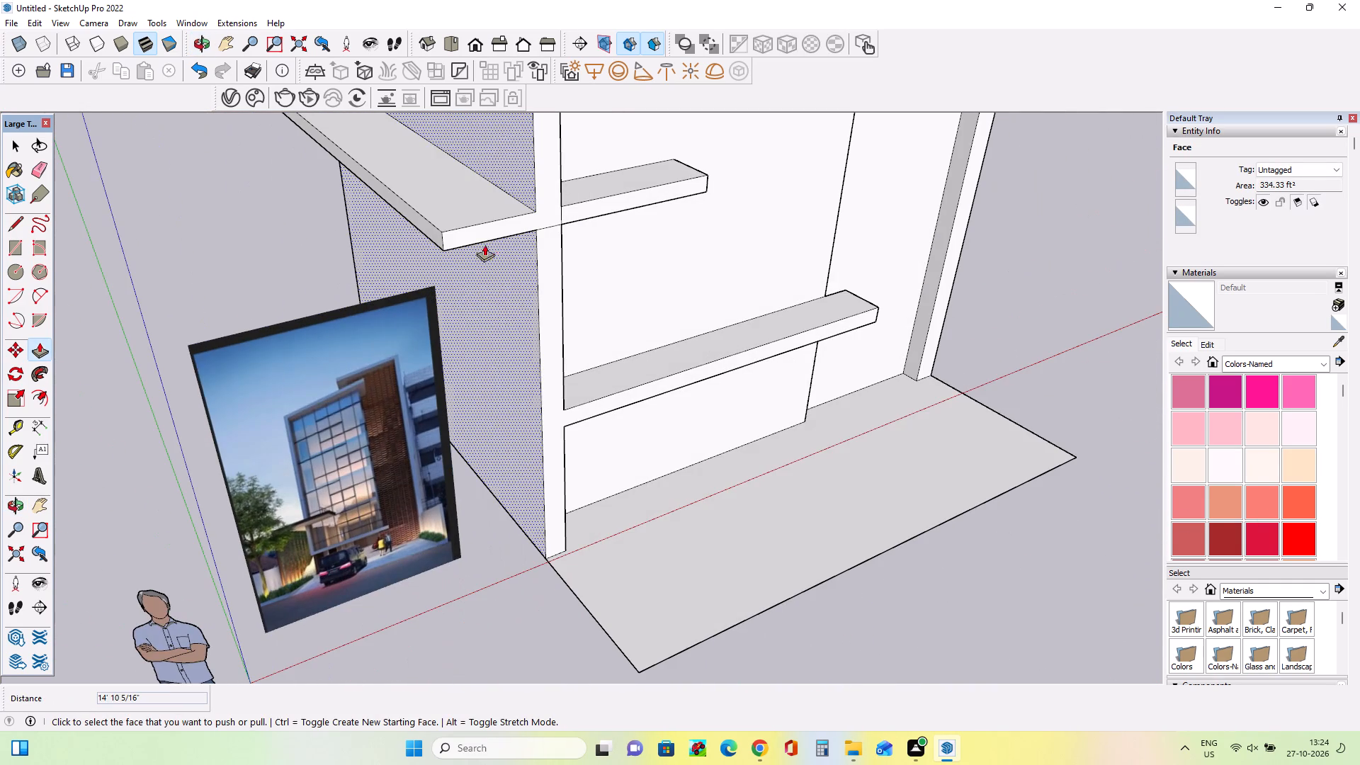
left_click_drag(436, 239, 220, 293)
Move the reference image from beside the scale figure to the far side of the building, clear of the model.
middle_click_drag(292, 300, 290, 217)
scroll(436, 293, "down", 4)
middle_click_drag(514, 349, 478, 380)
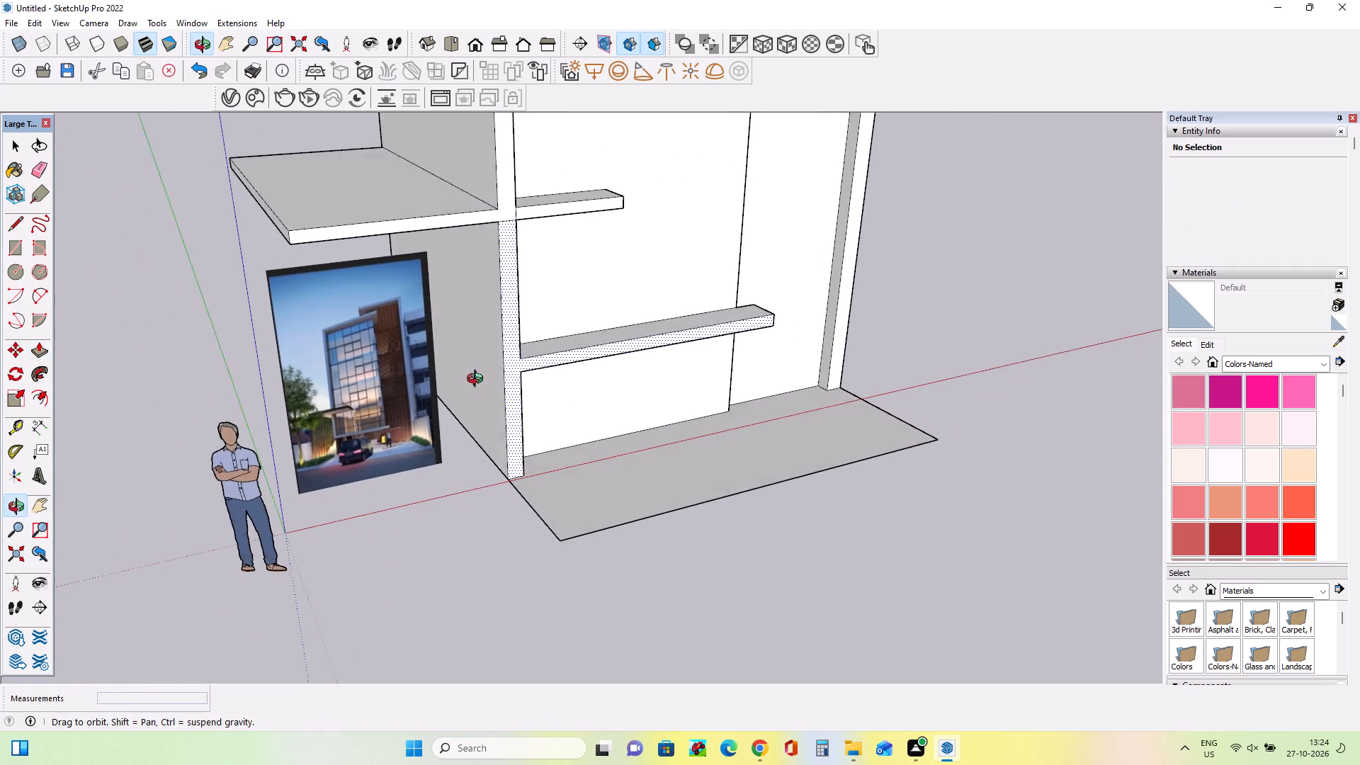
middle_click_drag(478, 380, 477, 380)
scroll(327, 443, "up", 4)
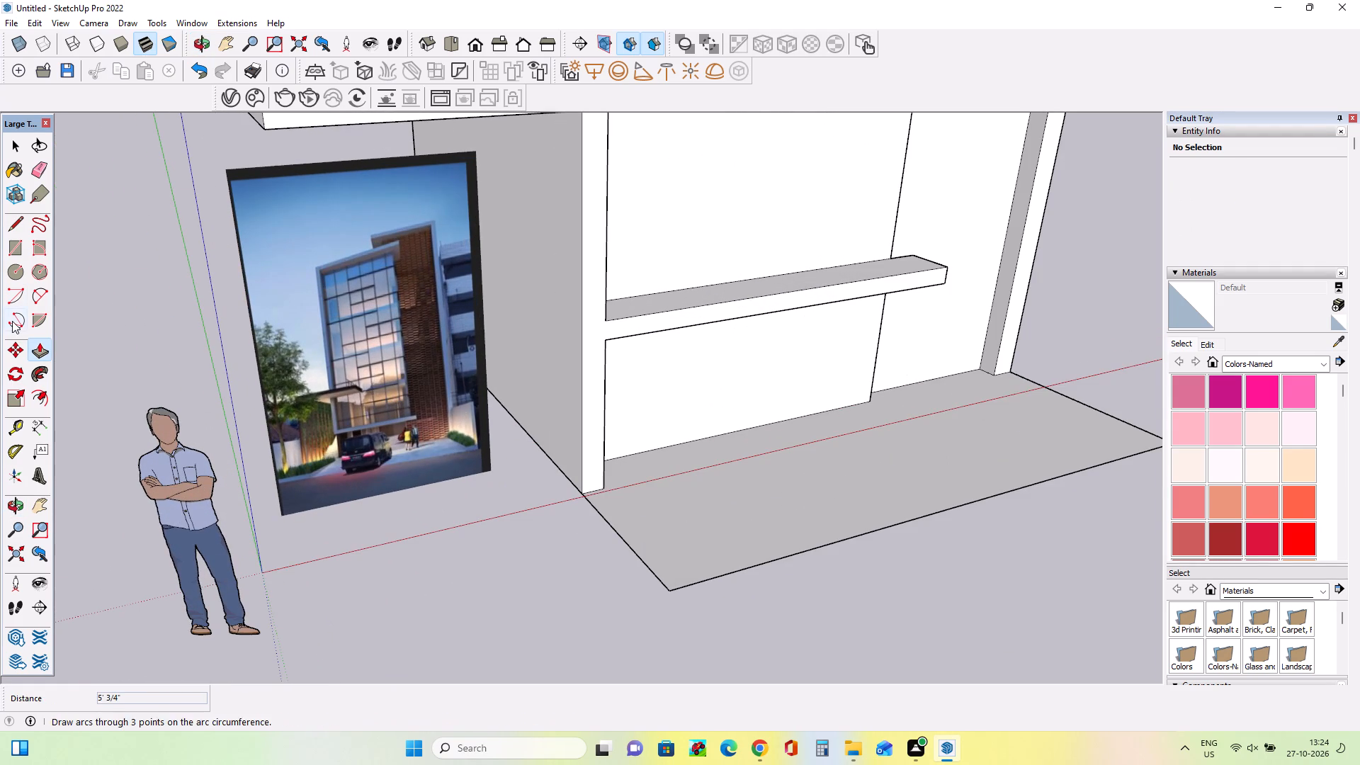
left_click(13, 351)
left_click_drag(283, 370, 575, 392)
scroll(579, 390, "down", 6)
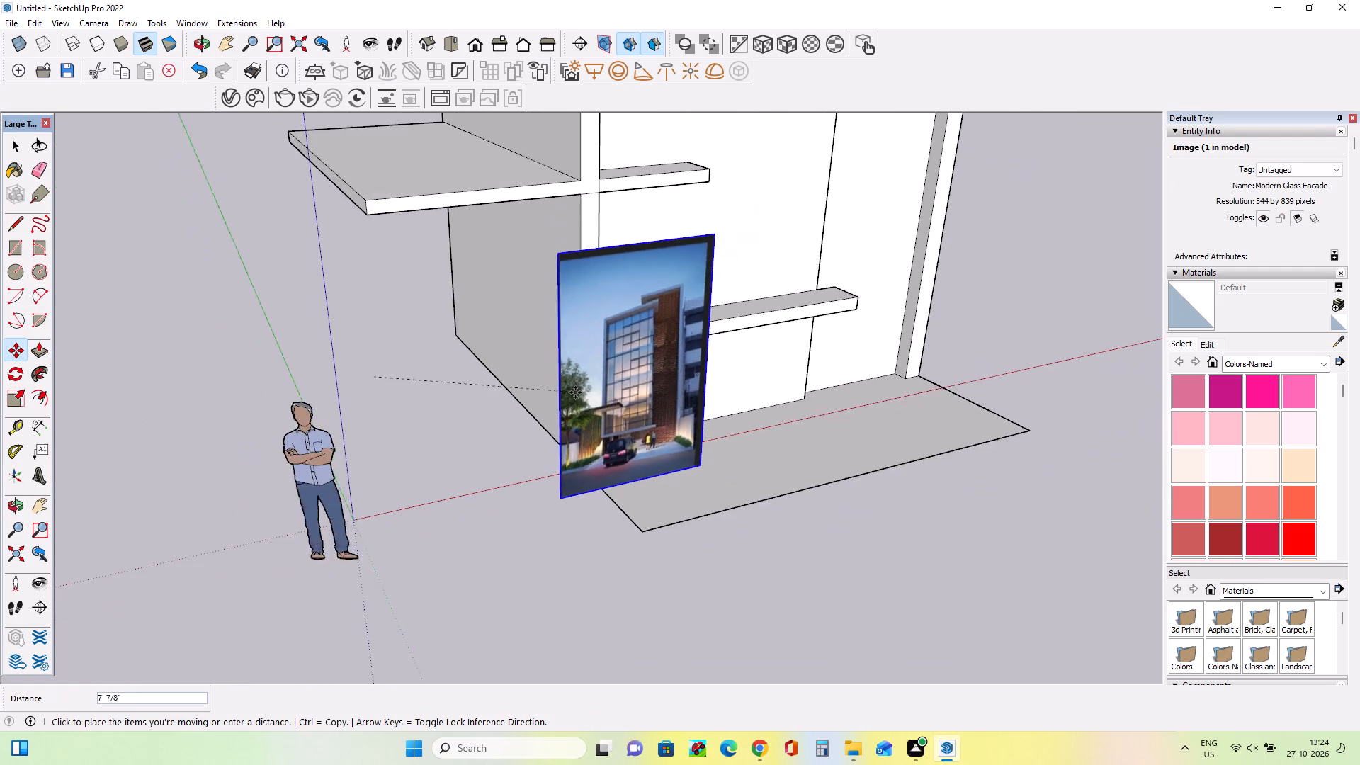
scroll(575, 392, "down", 3)
left_click_drag(575, 392, 957, 278)
Draw a narrow ground rectangle from the origin along the green axis, about 1' 6 9/16" by 17' 1 11/16".
middle_click_drag(963, 275, 775, 270)
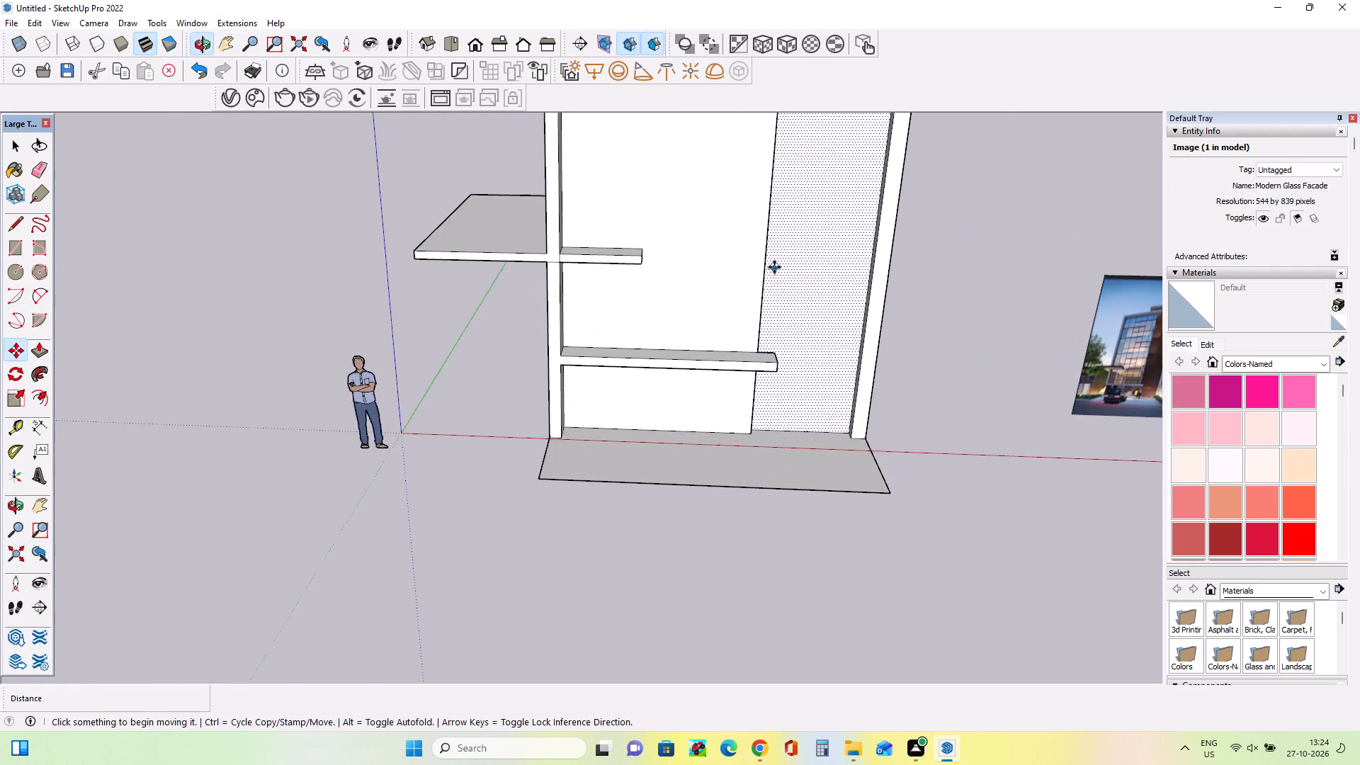
middle_click_drag(409, 303, 688, 132)
middle_click_drag(501, 331, 502, 496)
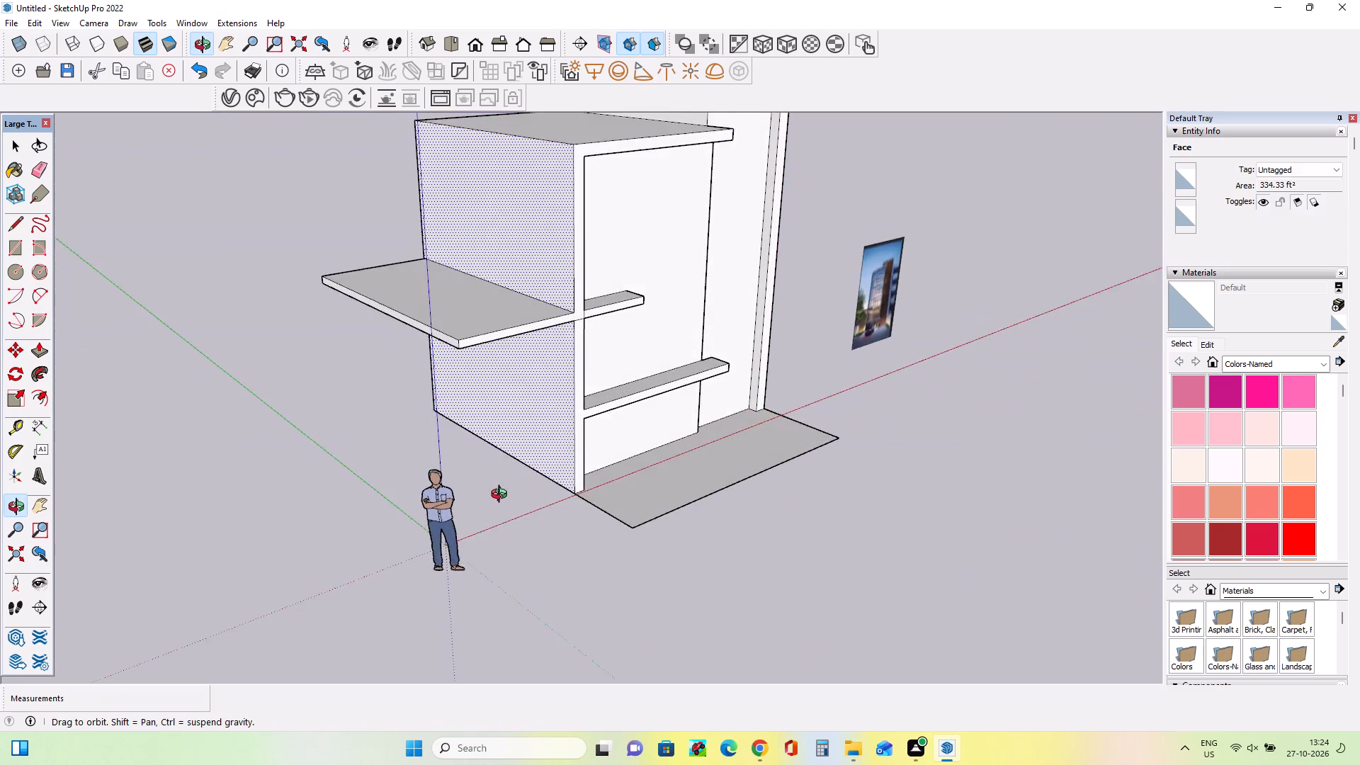
middle_click_drag(502, 496, 334, 582)
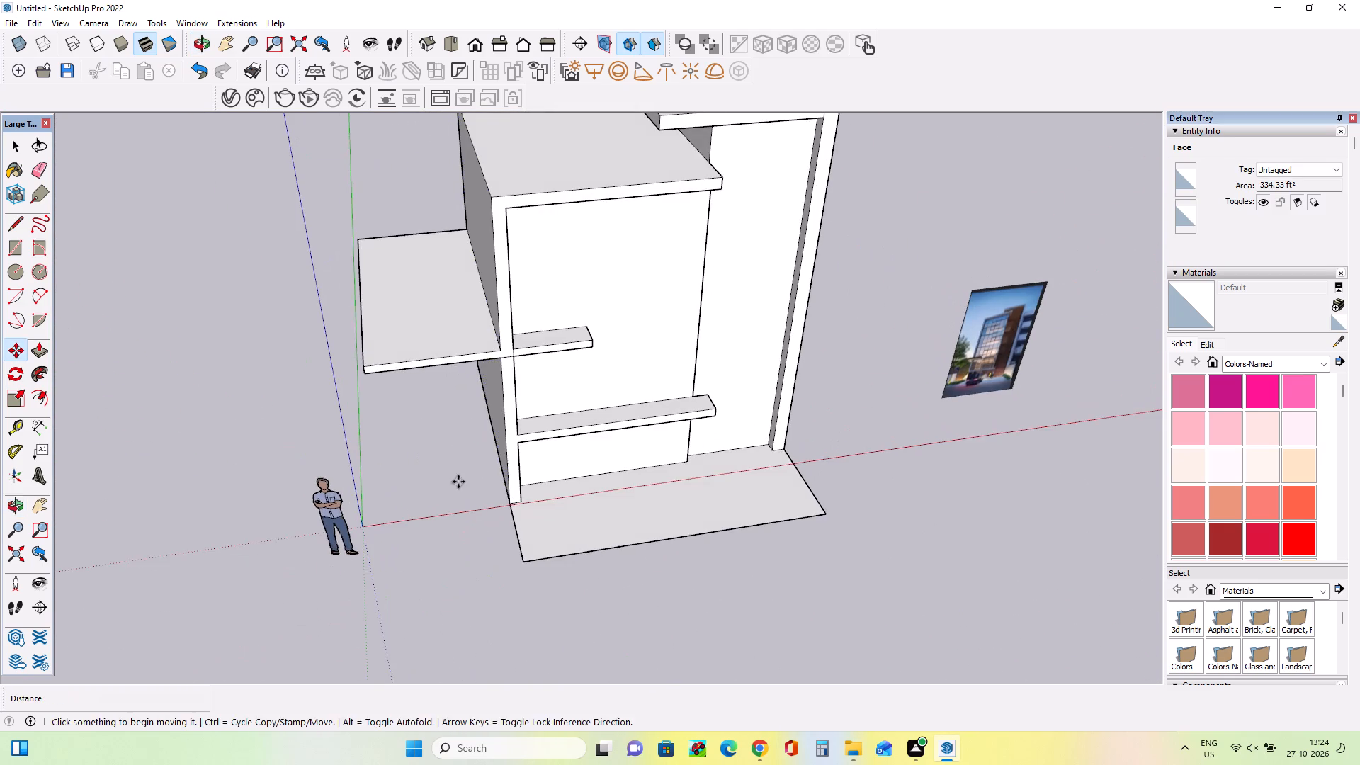
middle_click_drag(492, 450, 516, 368)
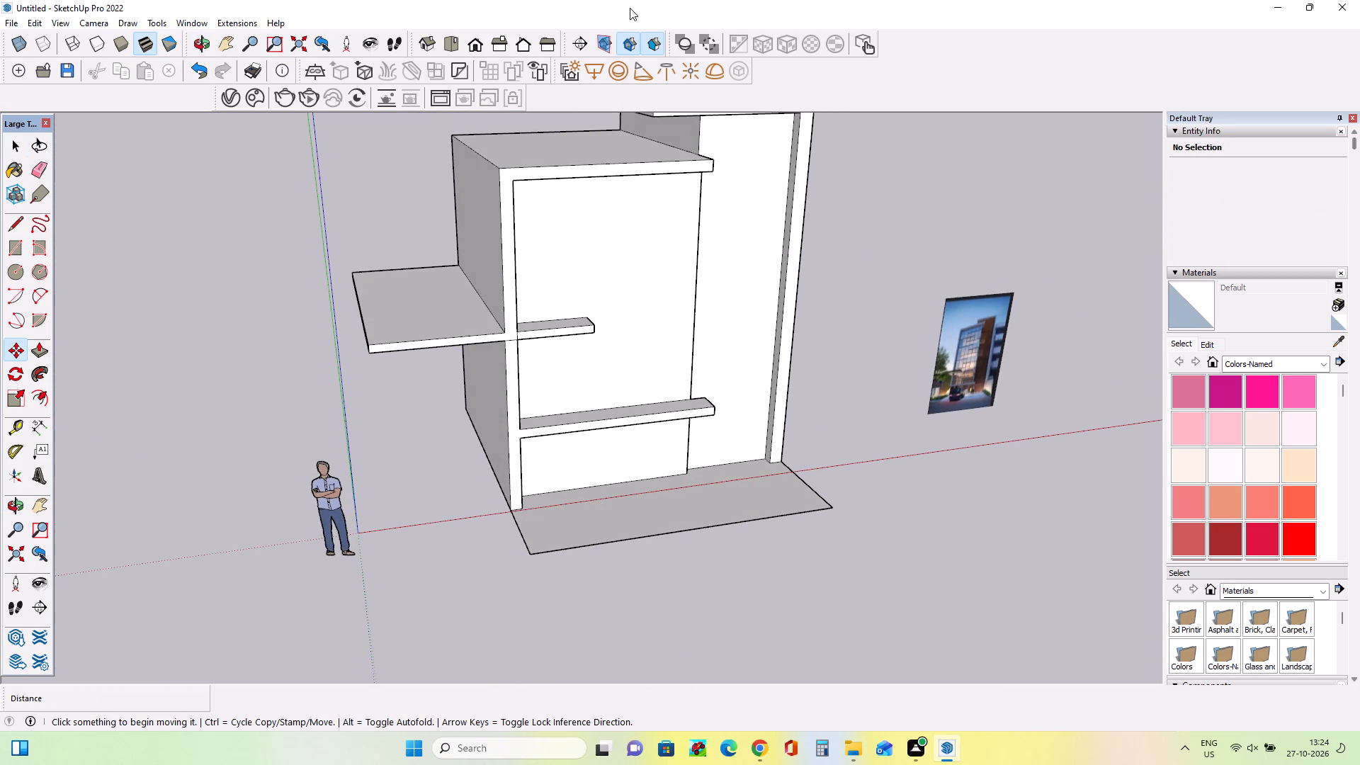
left_click(13, 251)
middle_click_drag(361, 569, 365, 584)
left_click(362, 537)
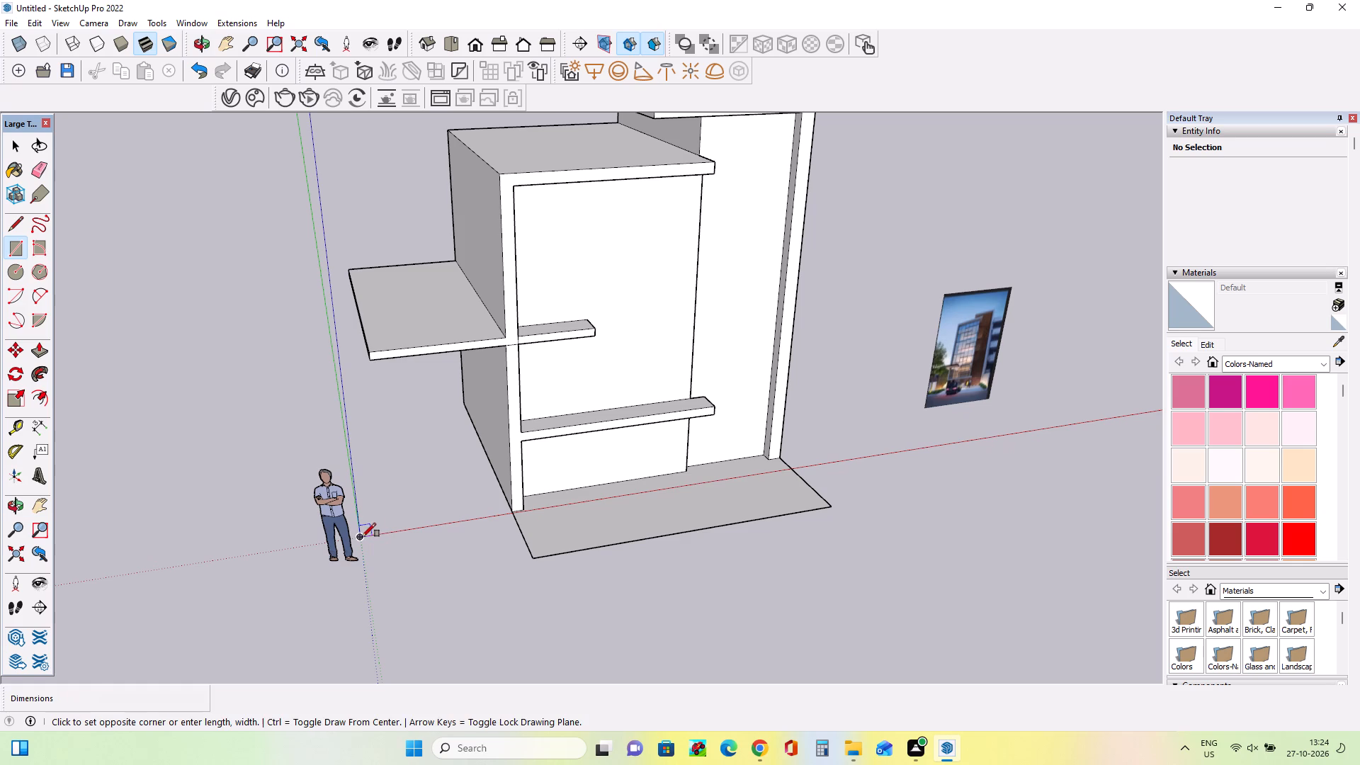
middle_click_drag(361, 375, 674, 419)
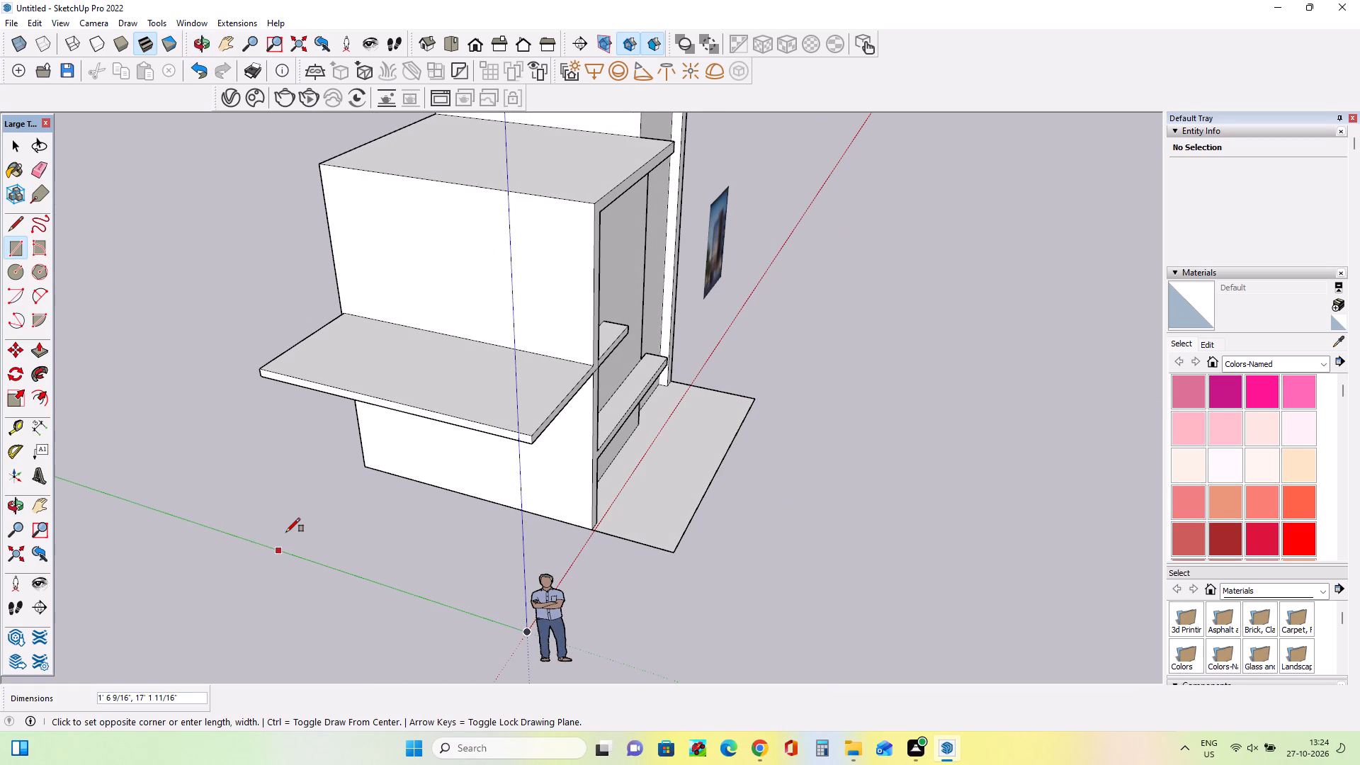
left_click(286, 532)
Pull the narrow ground rectangle up about 5' 7 1/16" to form a low boundary wall.
middle_click_drag(322, 564, 231, 584)
left_click(41, 360)
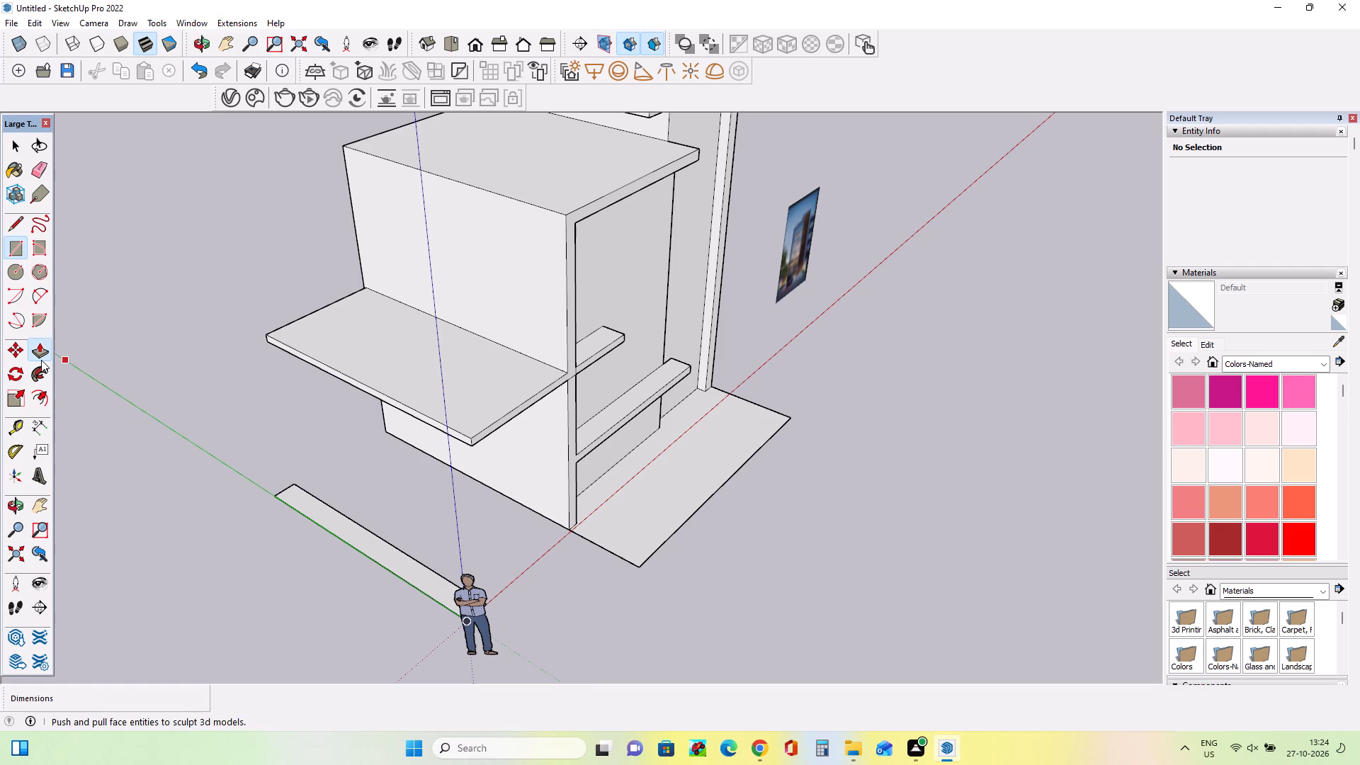
left_click_drag(378, 556, 390, 496)
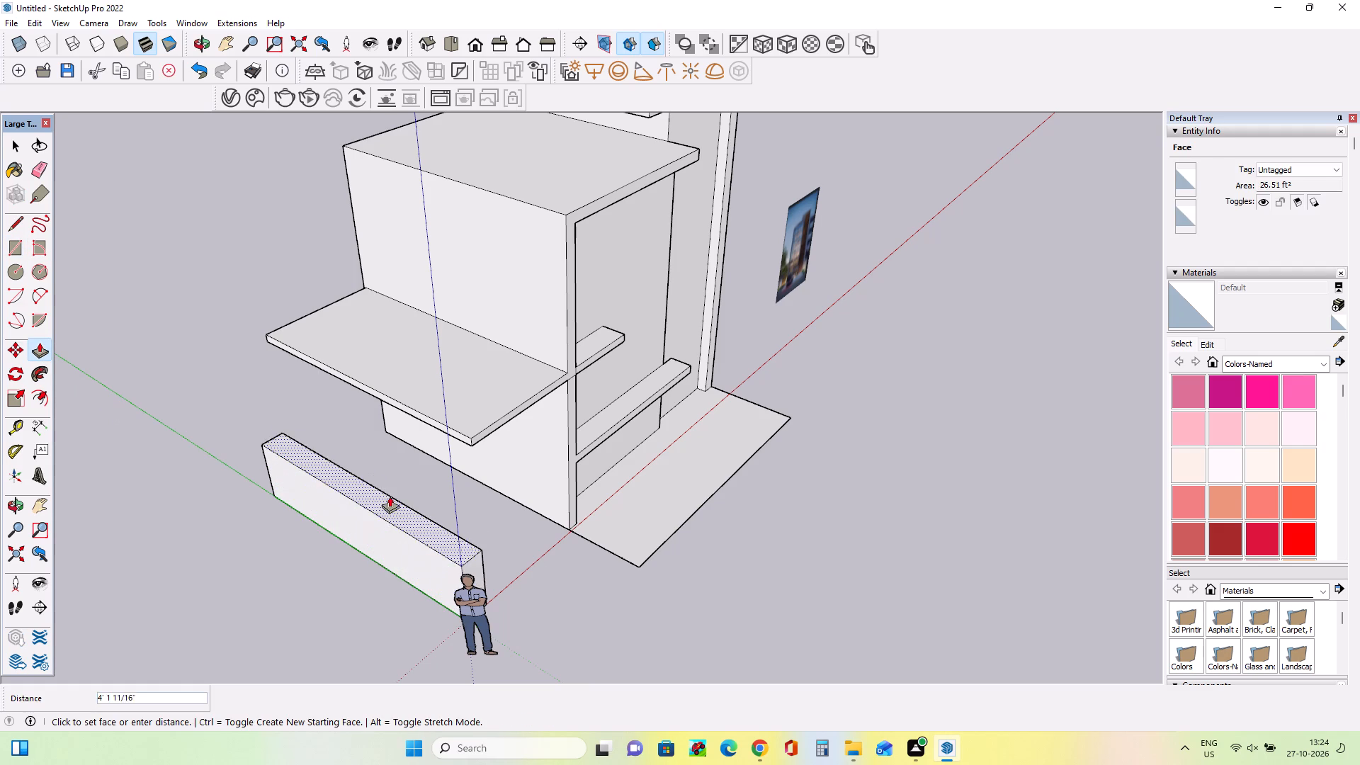
left_click_drag(390, 496, 392, 479)
Push the boundary wall's building-side face in about 8 1/8" to thin the wall.
middle_click_drag(597, 546, 190, 532)
scroll(392, 433, "up", 2)
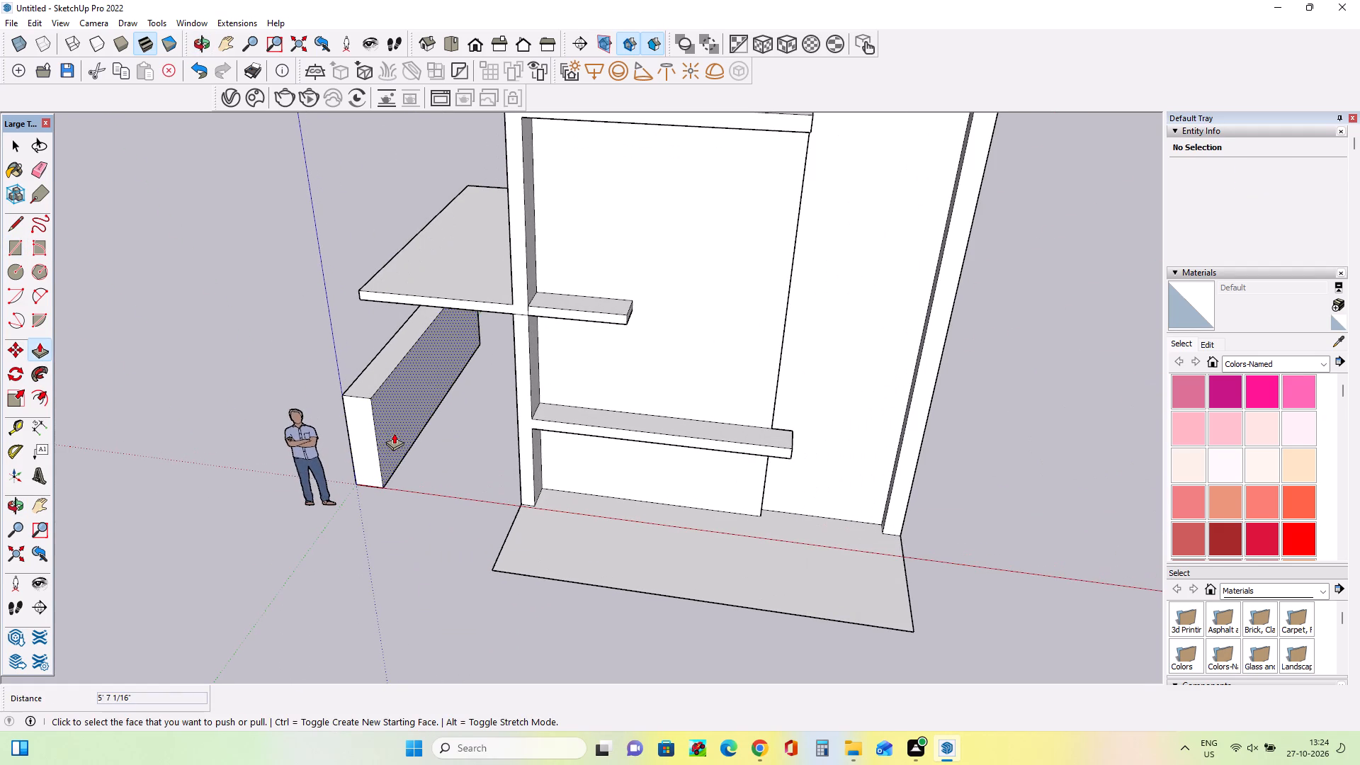
left_click_drag(394, 433, 383, 424)
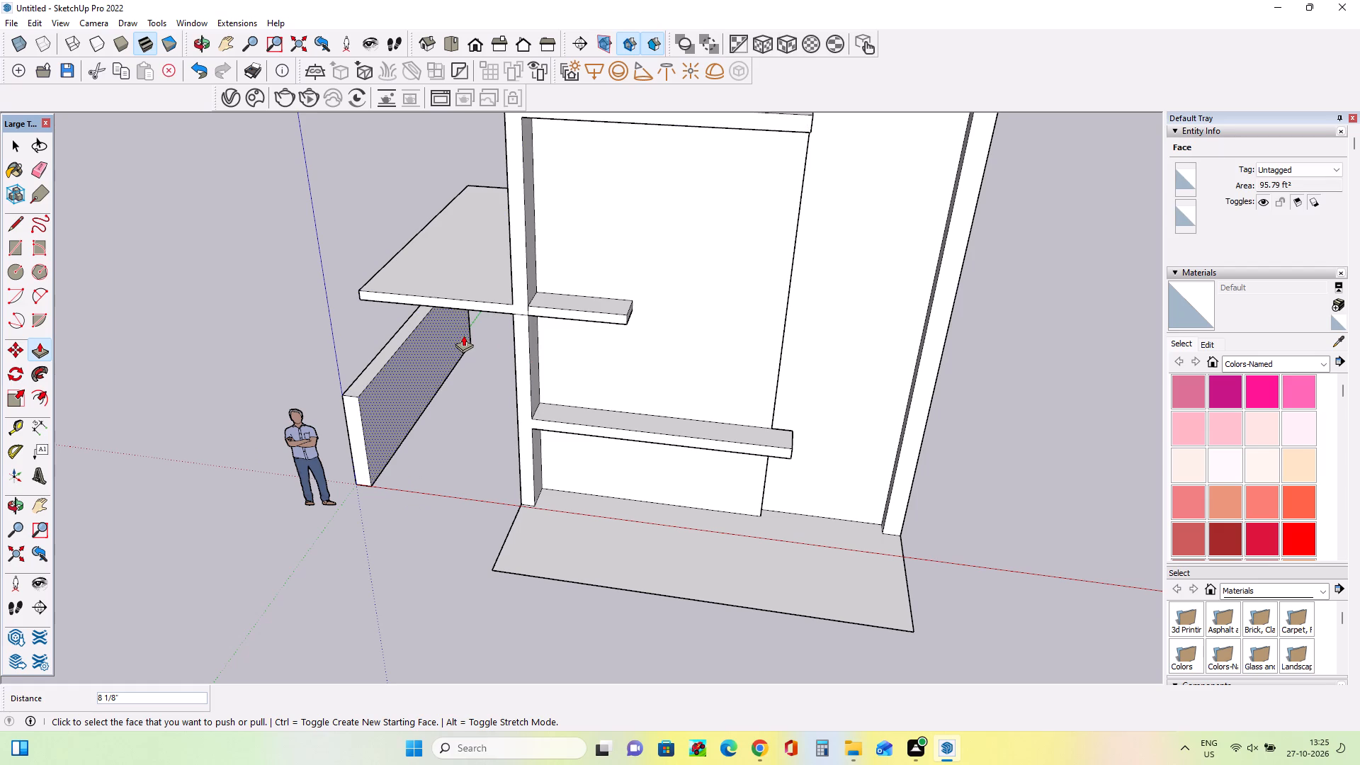
Draw a ground rectangle under the canopy from the boundary wall's front inner corner to the building side wall's lower rear corner.
middle_click_drag(533, 346, 550, 316)
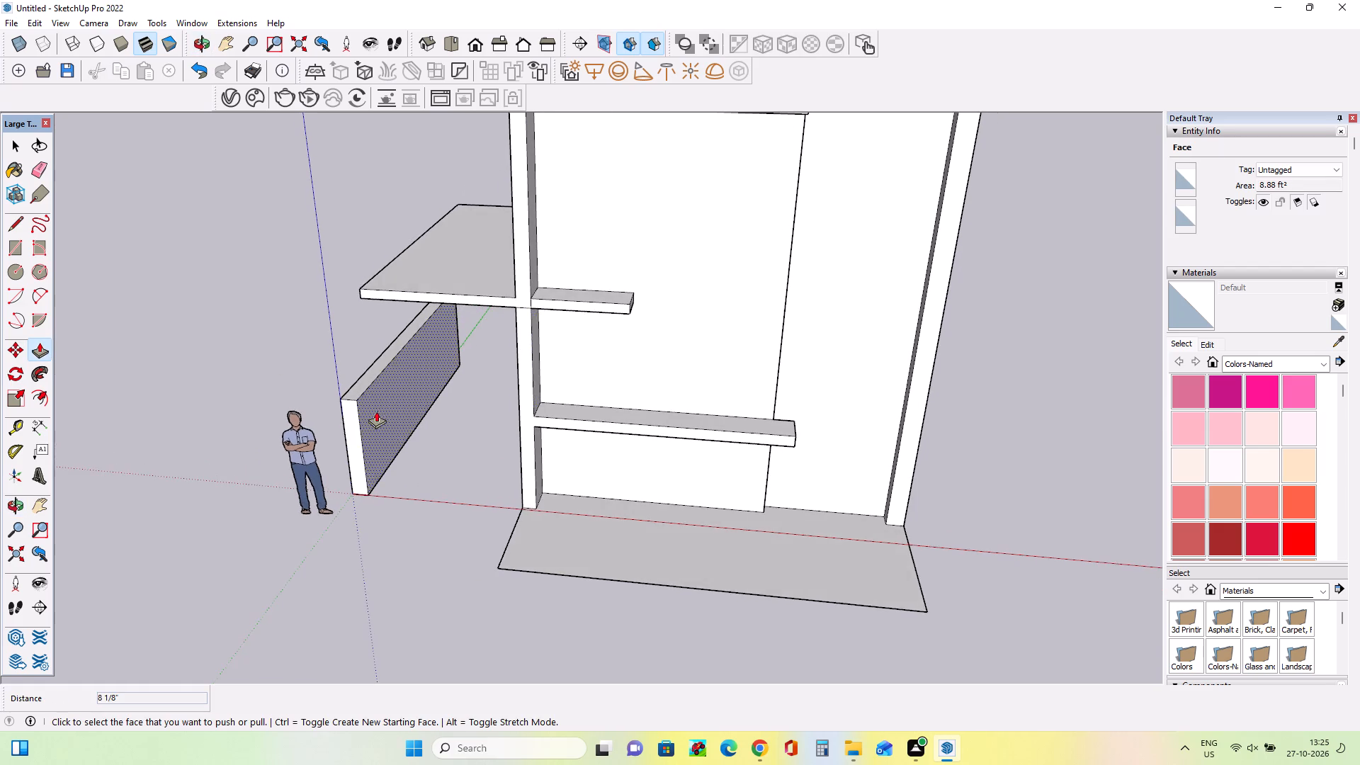
scroll(375, 433, "up", 3)
middle_click_drag(424, 441, 510, 433)
left_click(6, 249)
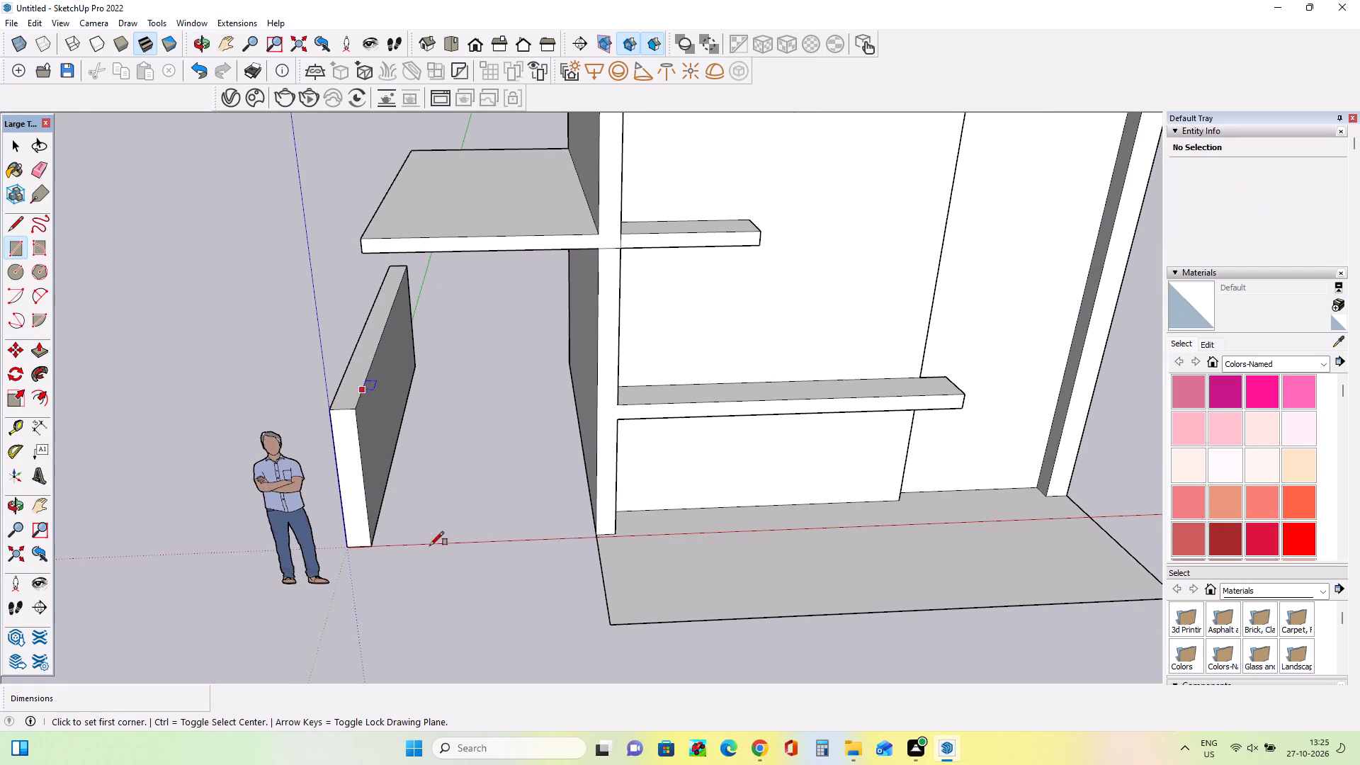
left_click(368, 545)
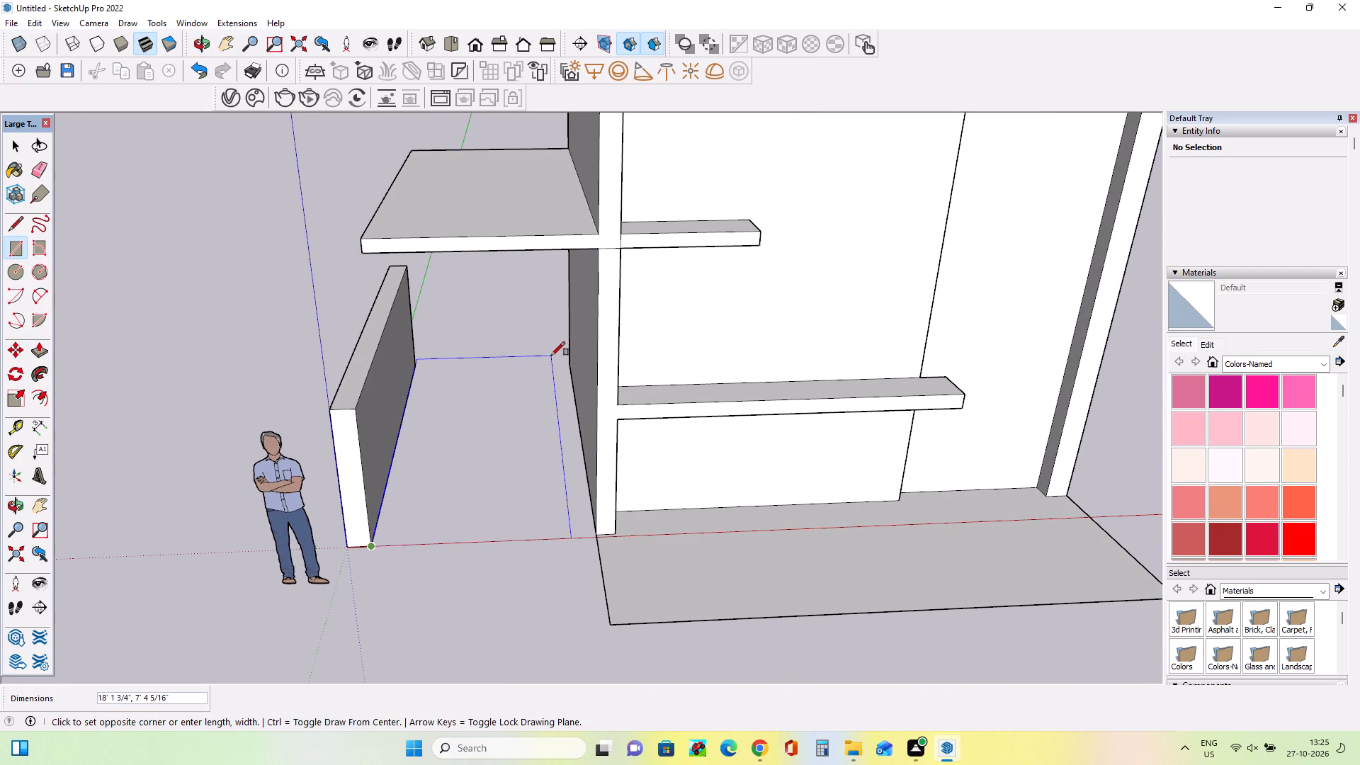
left_click(567, 358)
Push the boundary wall's inner face in about another 4 13/16" to make the wall thinner.
middle_click_drag(531, 489, 550, 434)
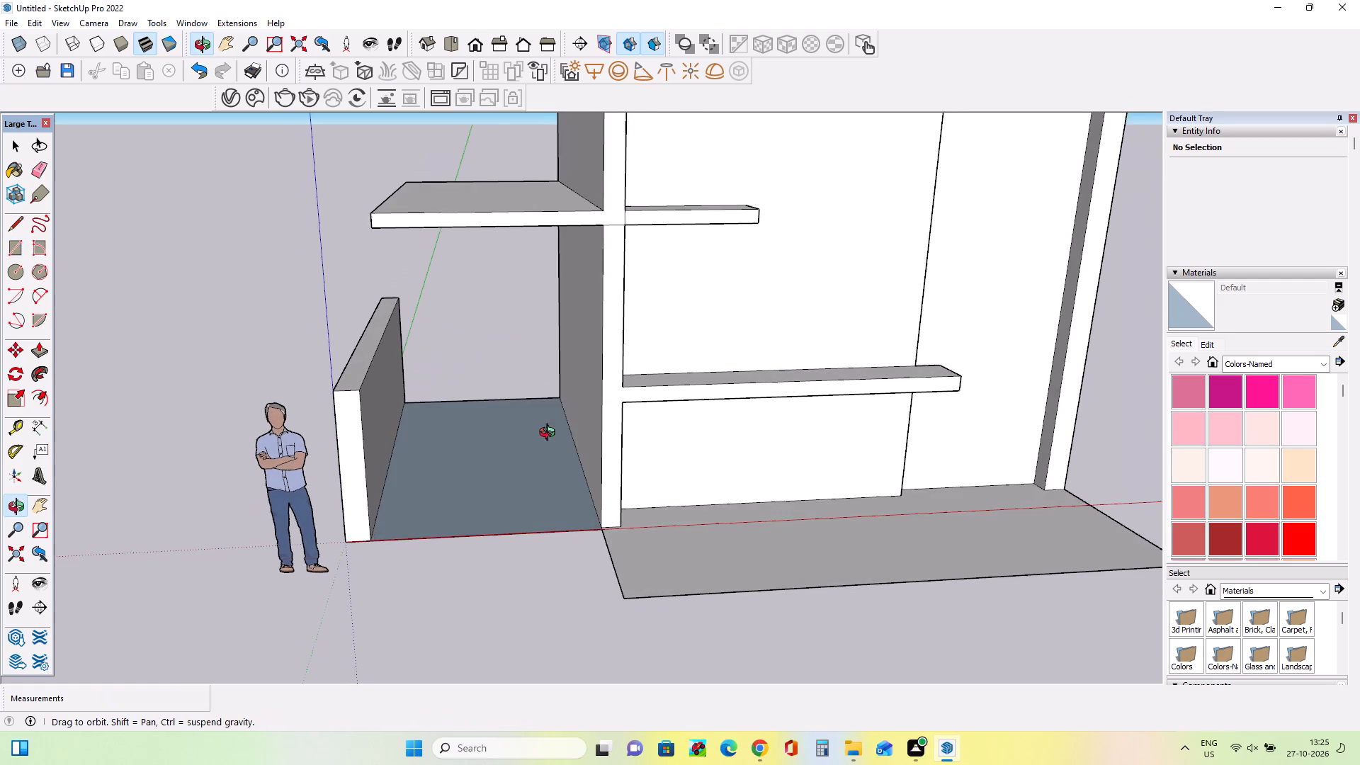
middle_click_drag(550, 434, 450, 438)
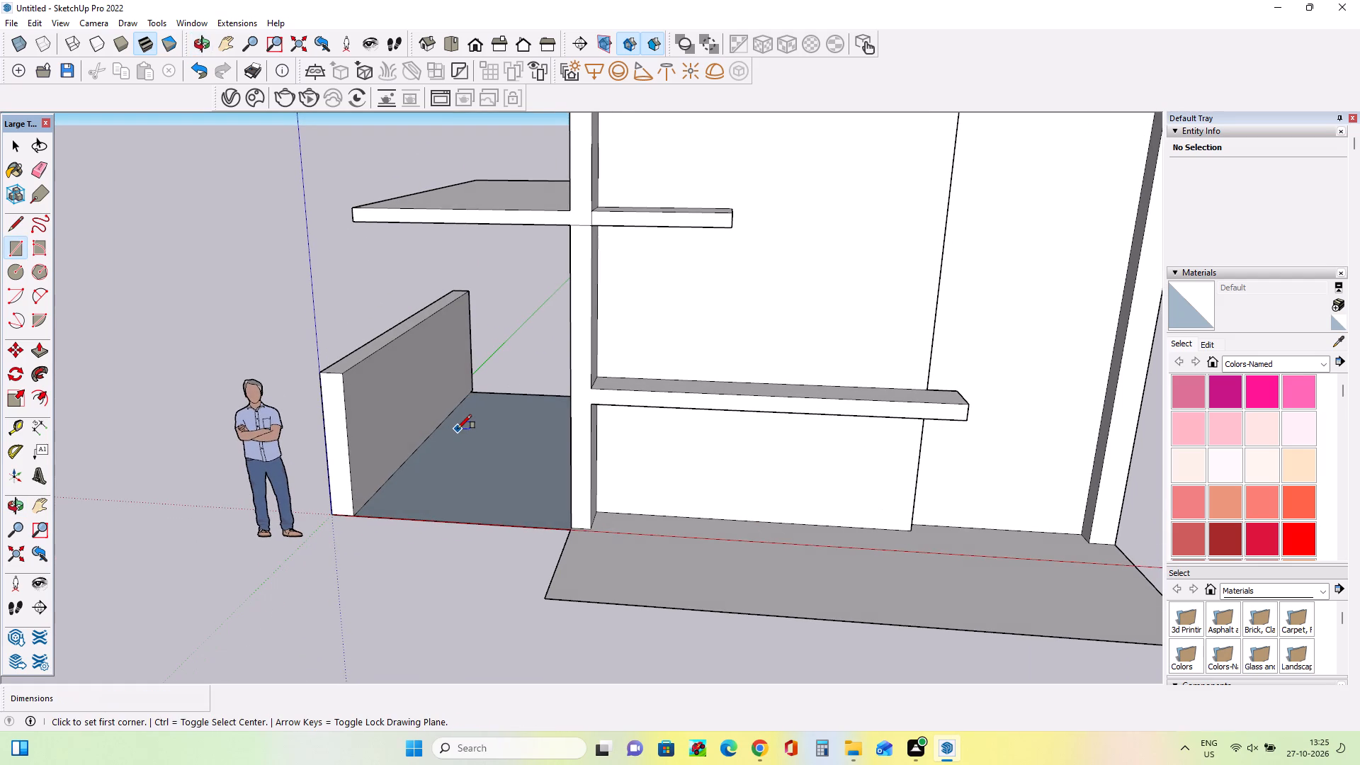
middle_click_drag(458, 429, 463, 442)
middle_click_drag(469, 463, 555, 477)
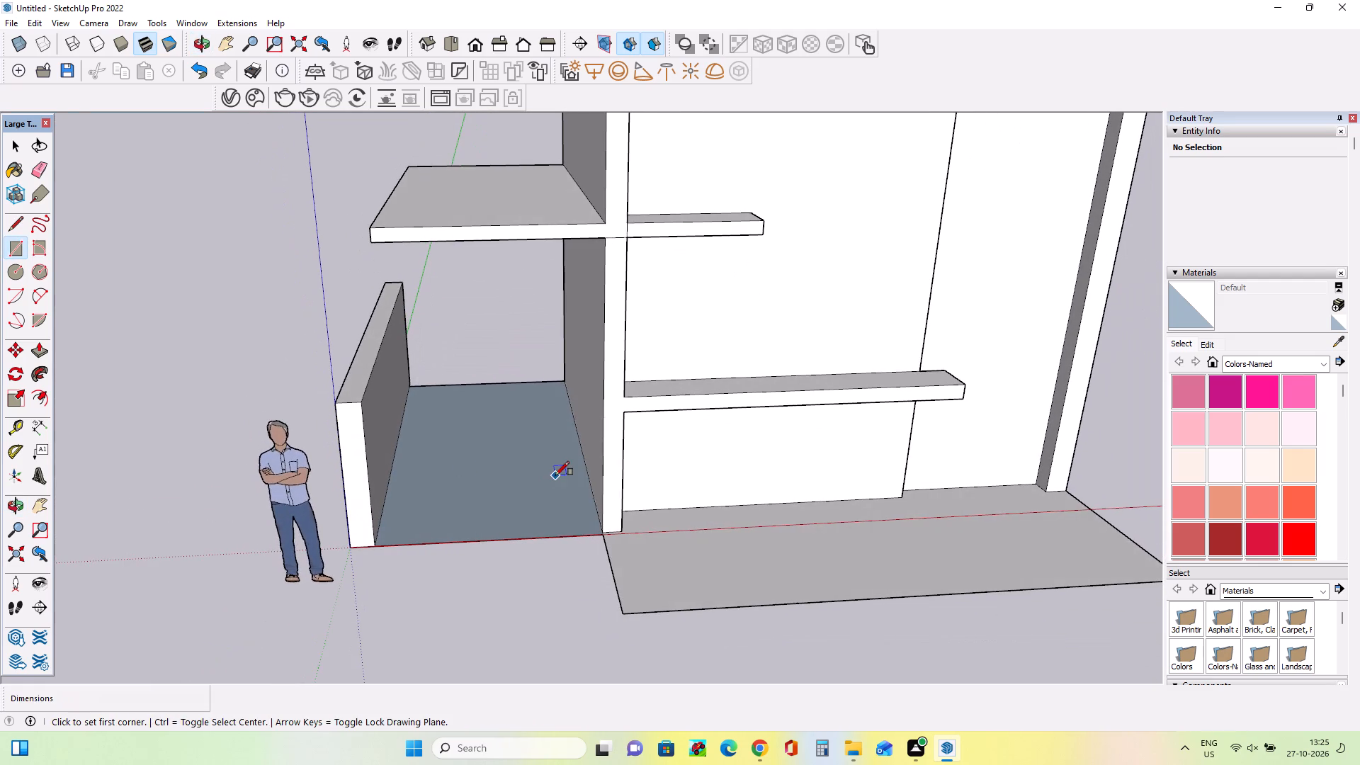
middle_click_drag(557, 475, 557, 506)
middle_click_drag(486, 478, 525, 476)
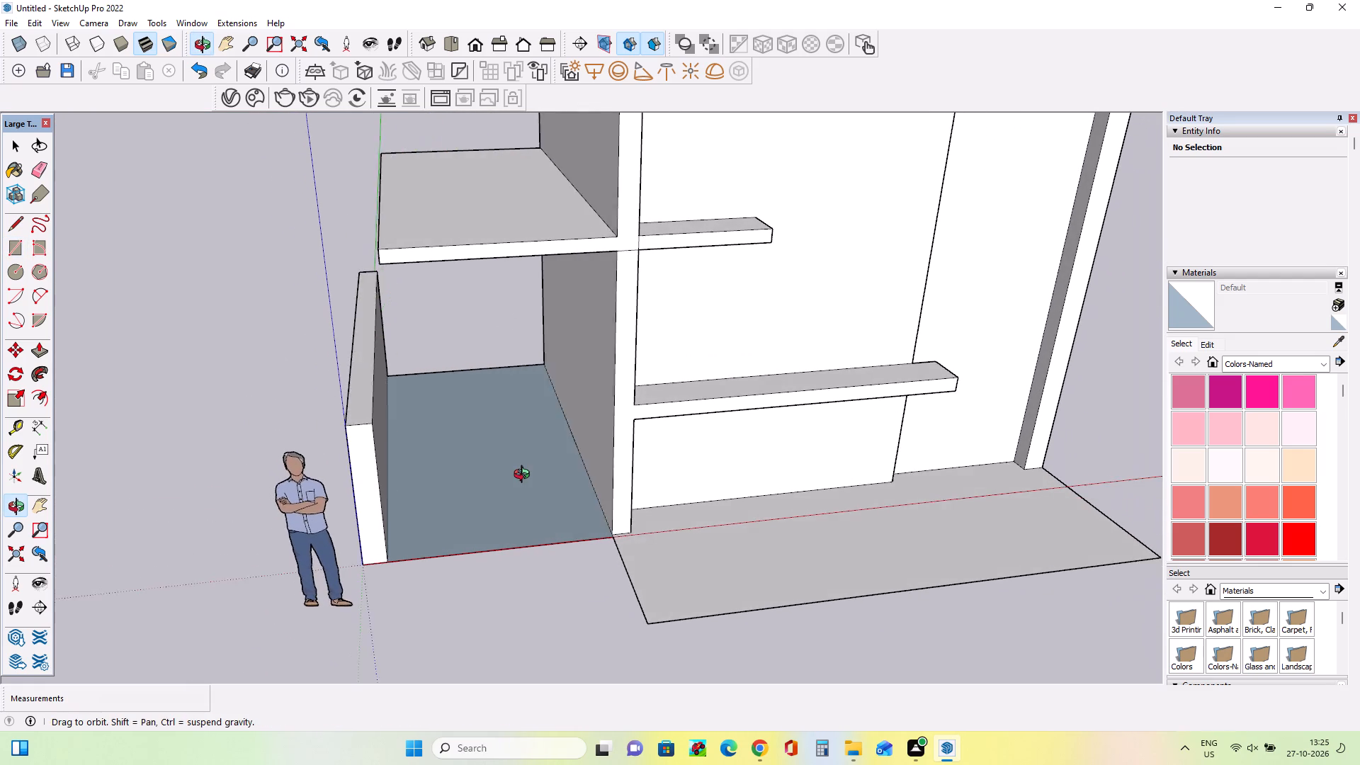
middle_click_drag(525, 476, 516, 498)
middle_click_drag(437, 506, 437, 474)
middle_click_drag(419, 497, 358, 521)
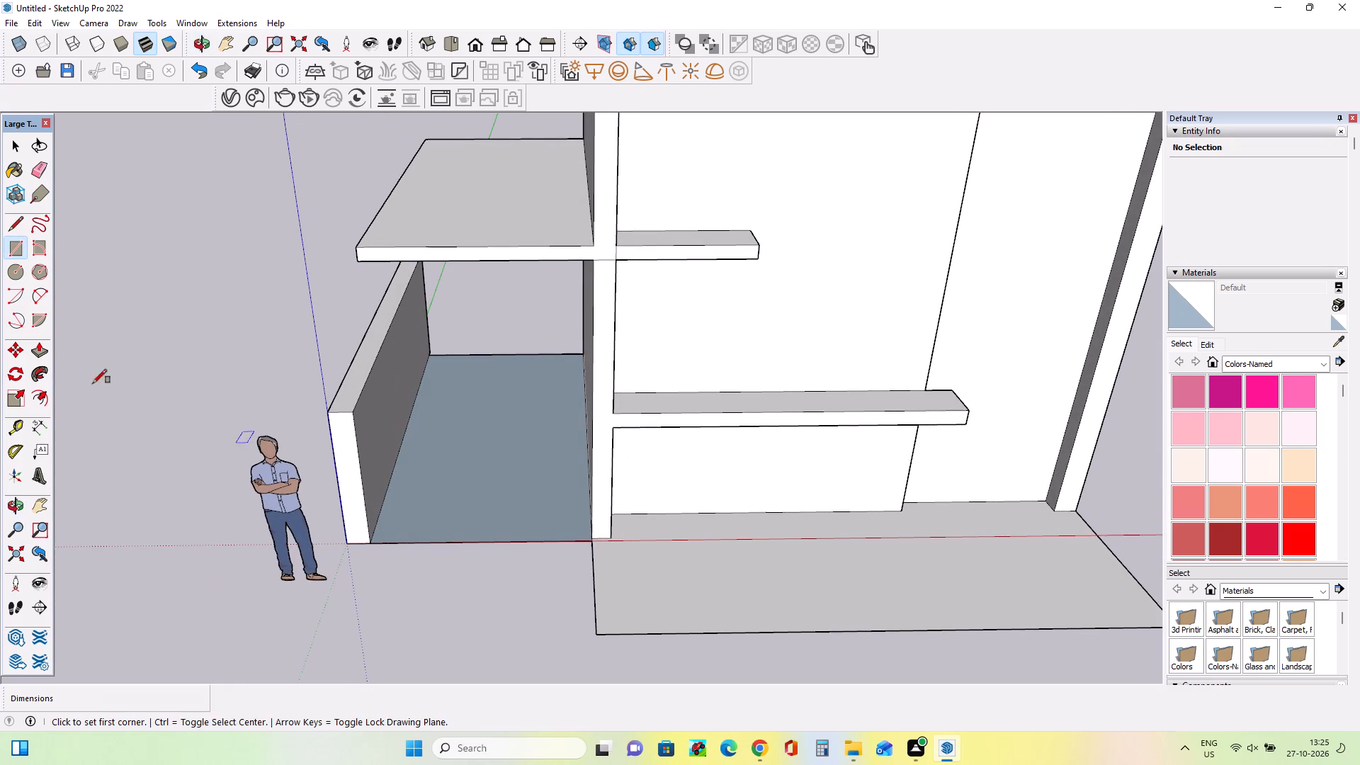
left_click(43, 357)
left_click_drag(385, 479, 373, 477)
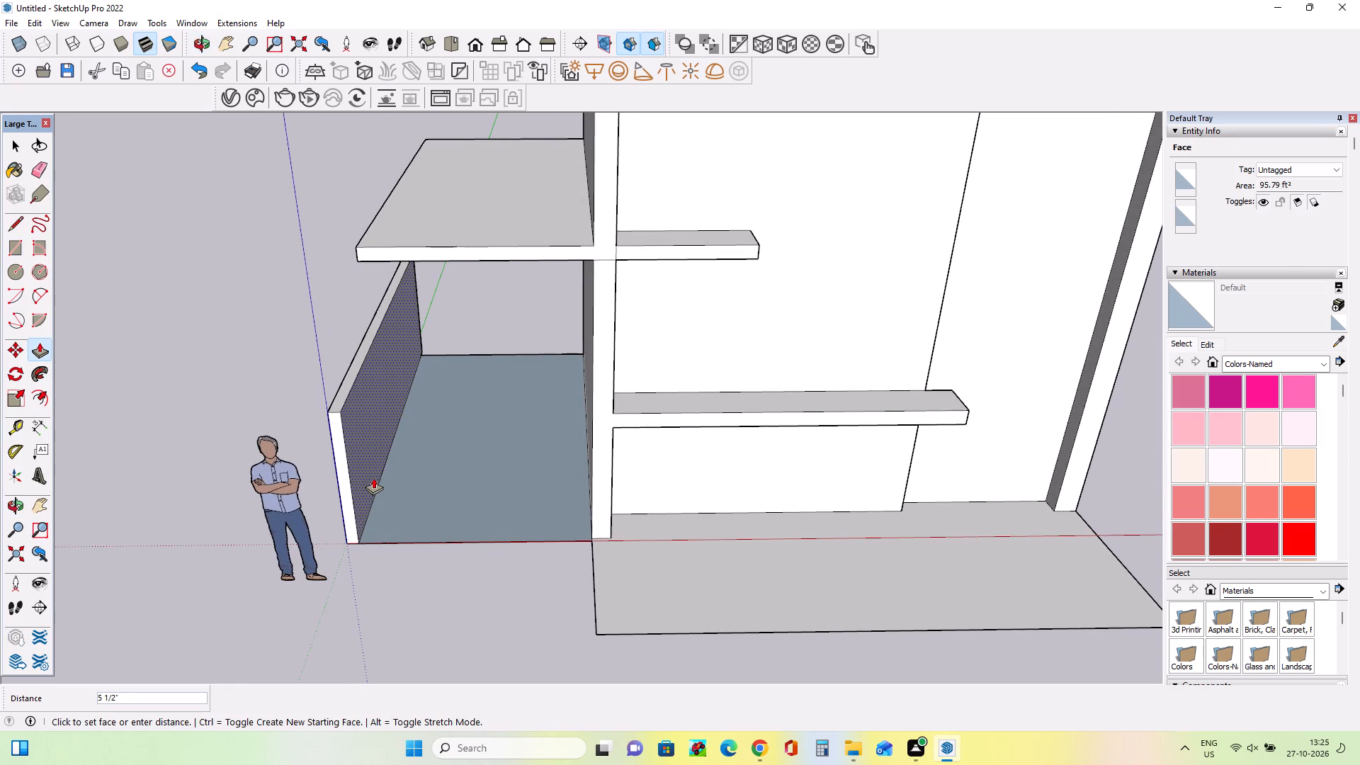
left_click_drag(373, 477, 375, 479)
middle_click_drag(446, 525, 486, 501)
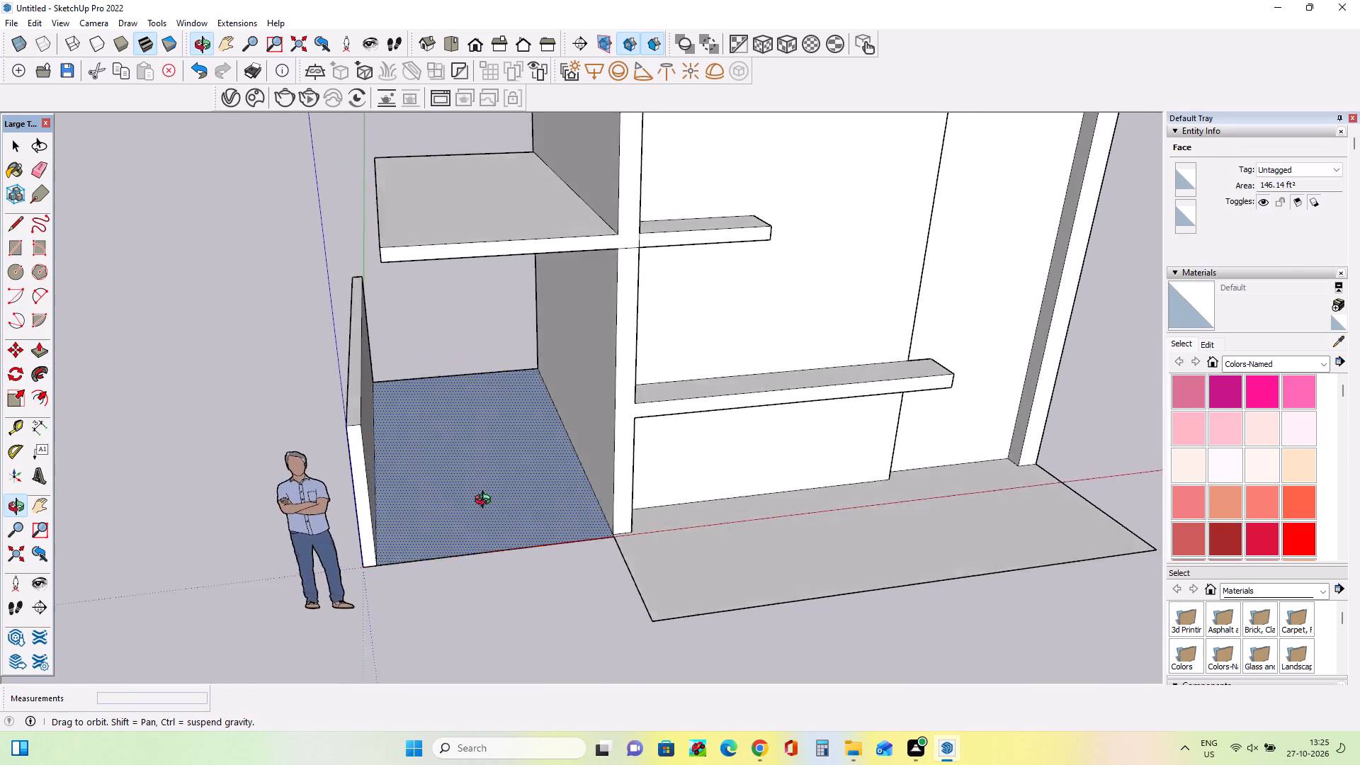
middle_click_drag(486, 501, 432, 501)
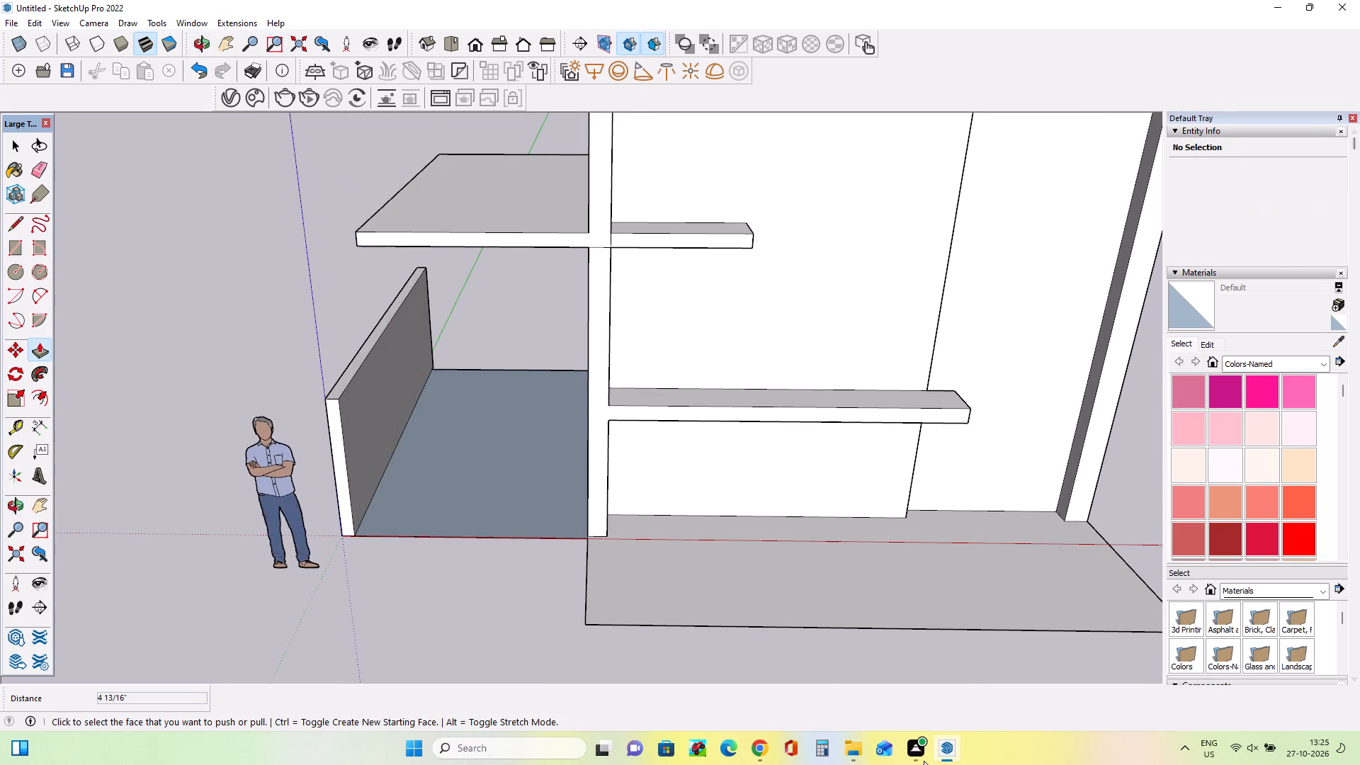
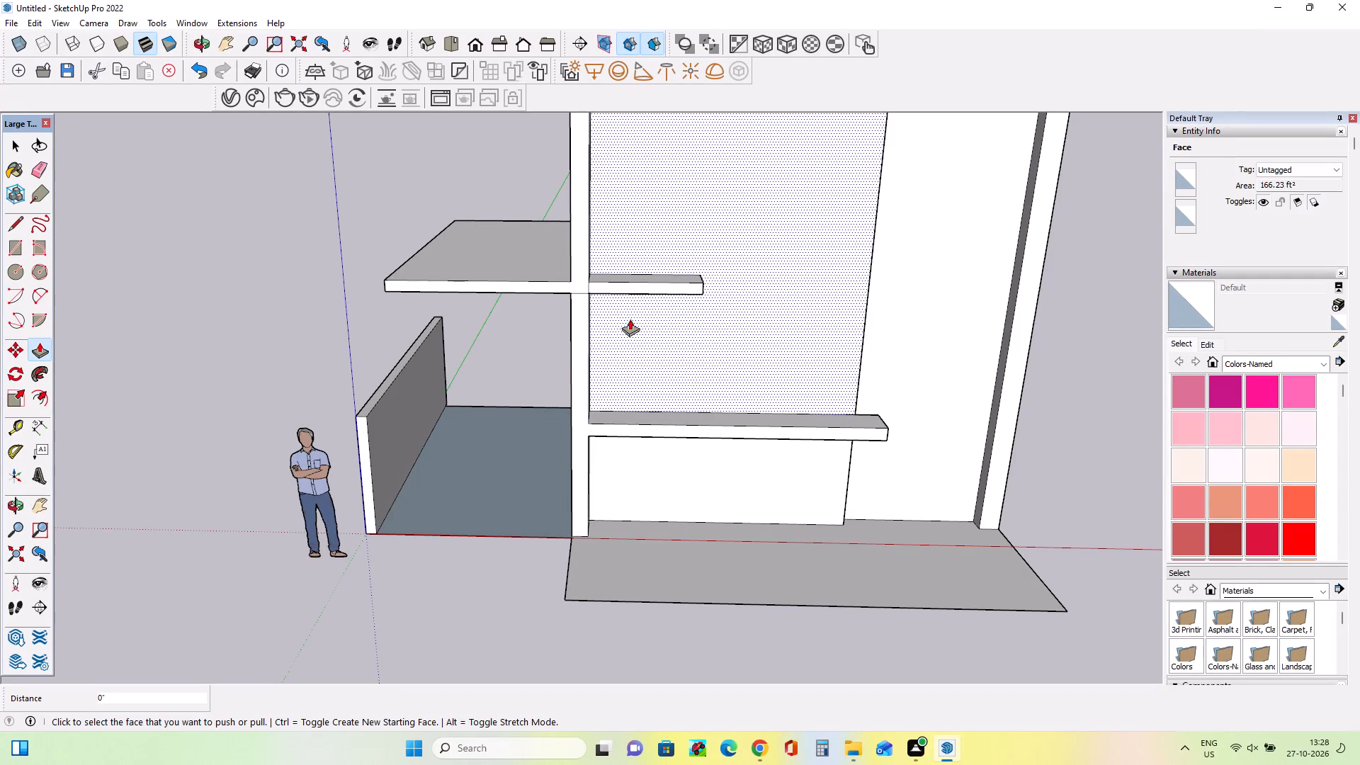
Examine the entrance canopy, boundary wall and vertical side screen in the reference image against the model.
middle_click_drag(659, 453, 718, 405)
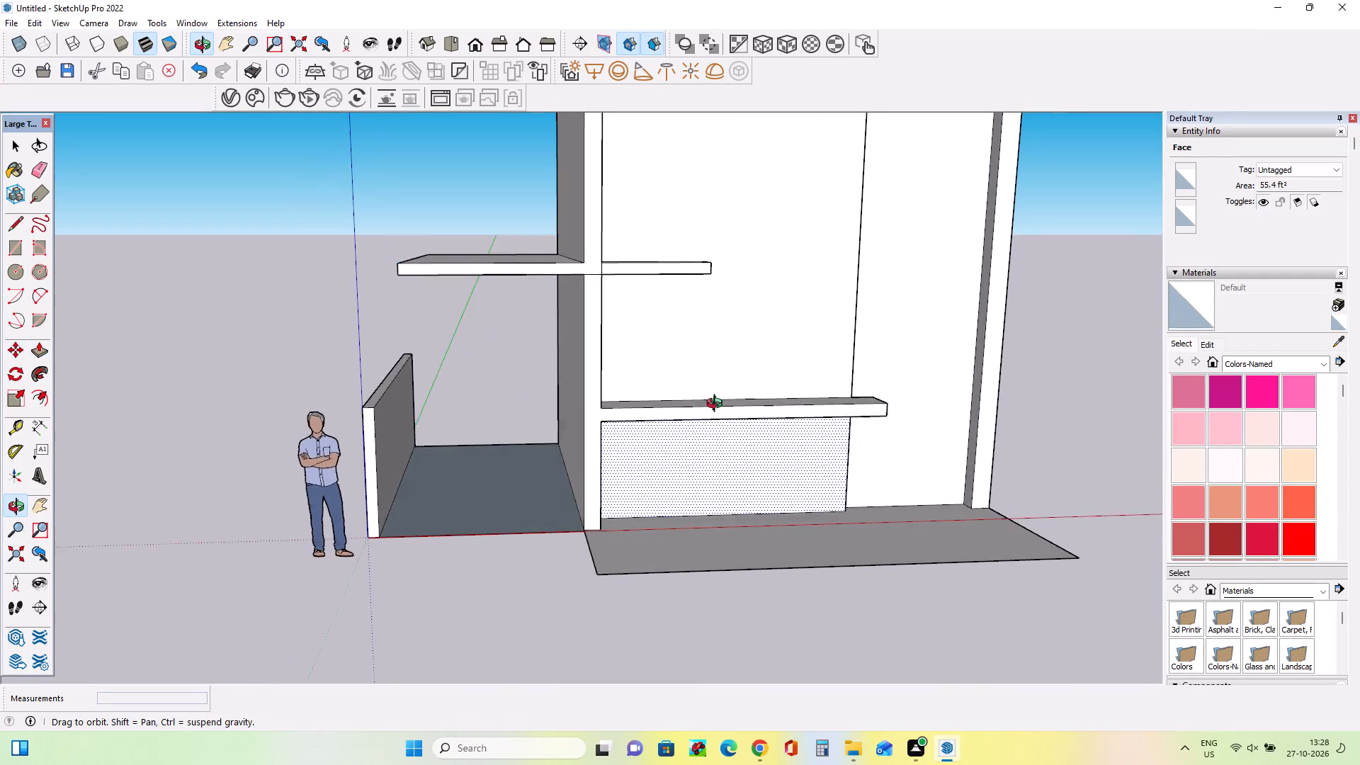
middle_click_drag(718, 405, 718, 407)
middle_click_drag(384, 414, 392, 373)
scroll(397, 361, "up", 4)
middle_click_drag(439, 416, 384, 429)
scroll(499, 482, "down", 8)
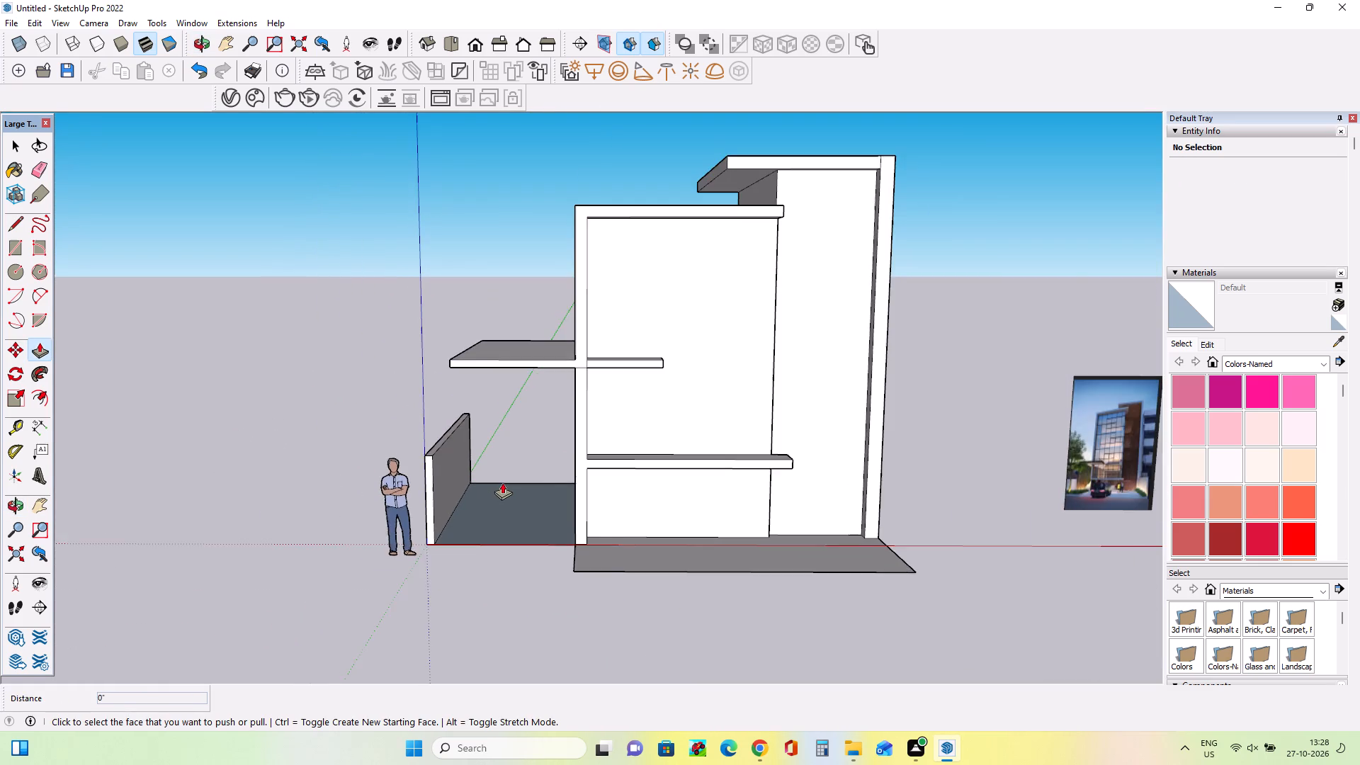
scroll(973, 470, "up", 3)
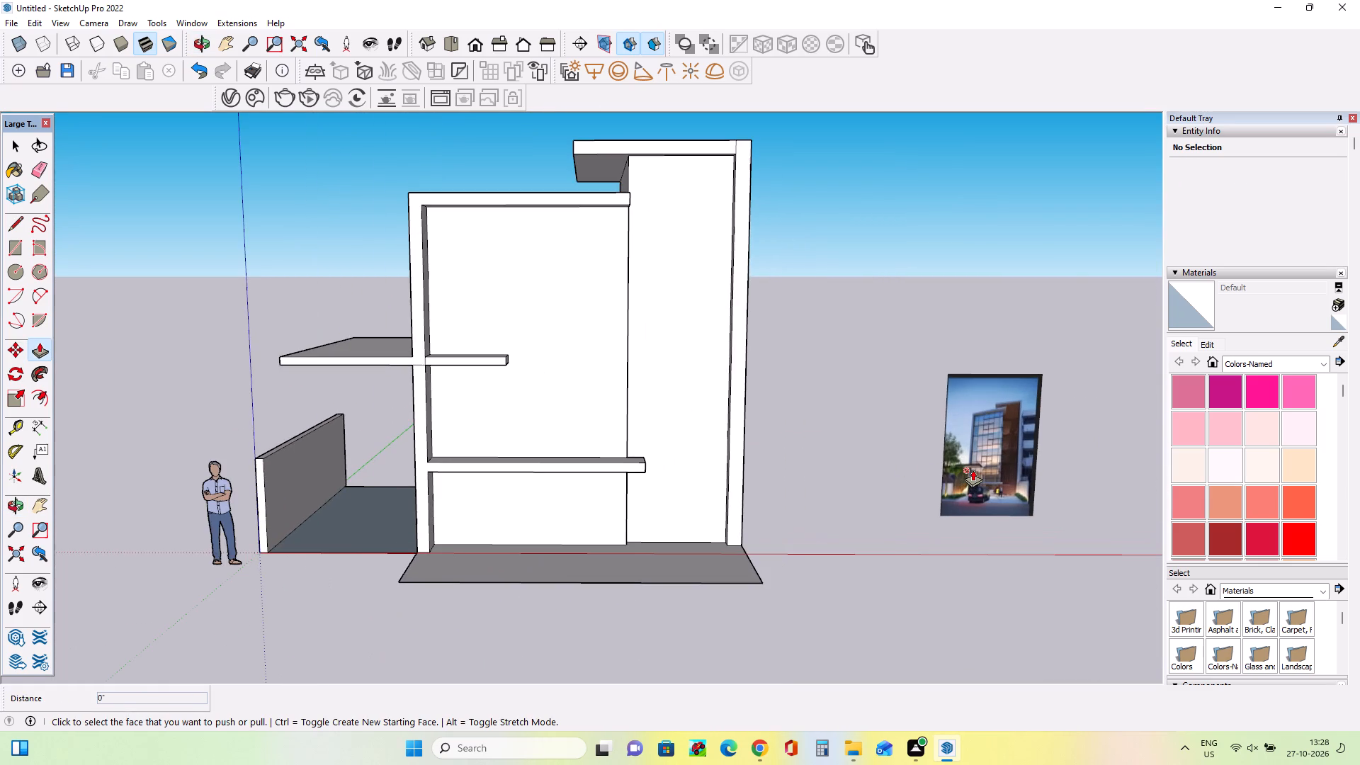
scroll(973, 470, "up", 20)
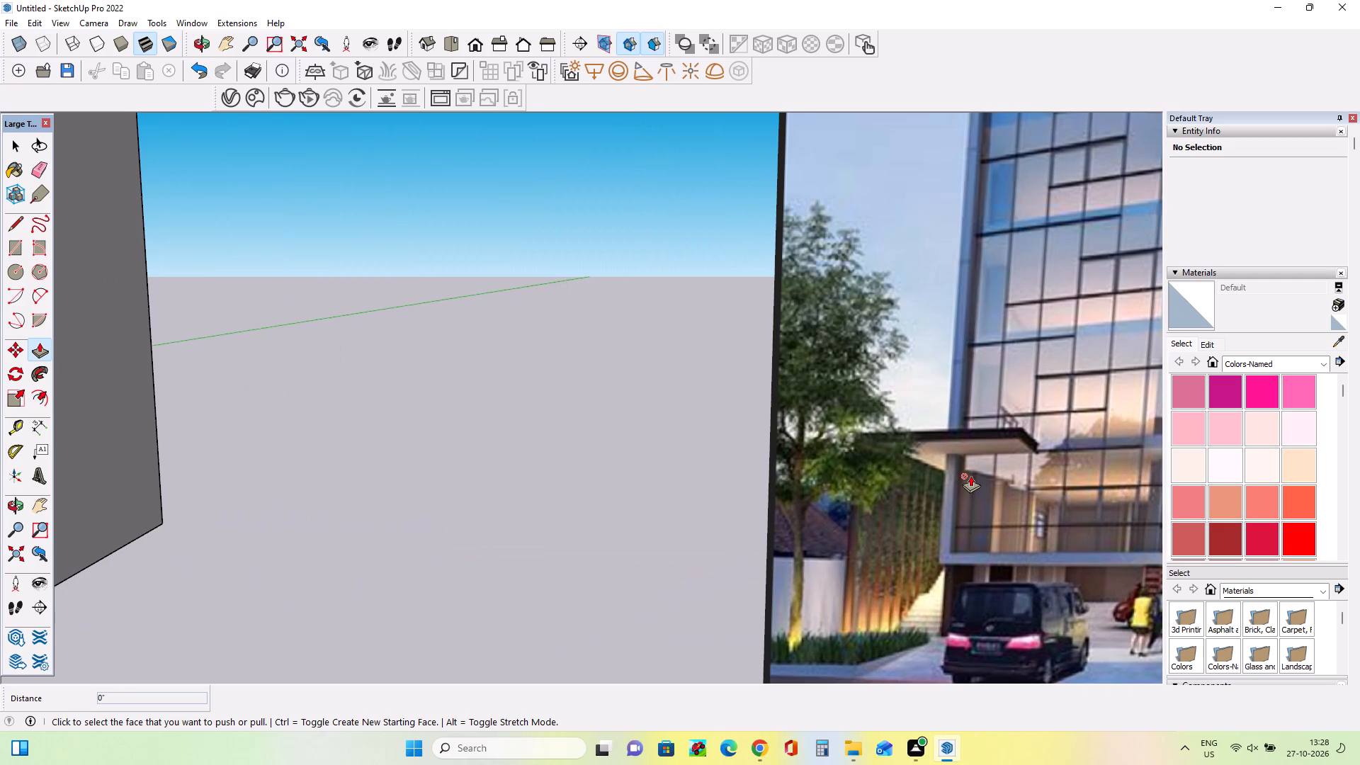
scroll(970, 475, "down", 12)
scroll(970, 475, "down", 11)
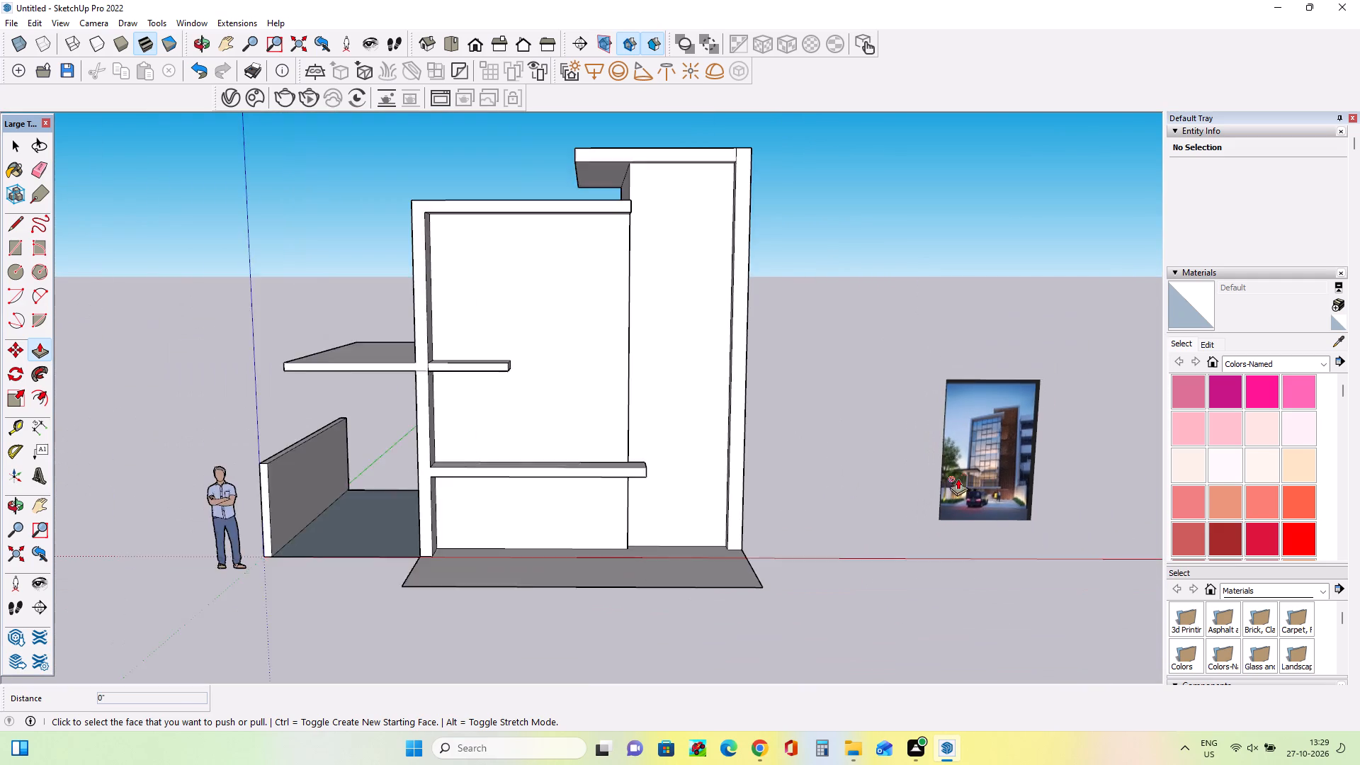
Draw a narrow ground rectangle about 14' 7 1/4" by 1' 1/2" along the boundary wall's inner base, reaching the paving's rear edge.
middle_click_drag(197, 519, 208, 528)
middle_click_drag(382, 522, 383, 540)
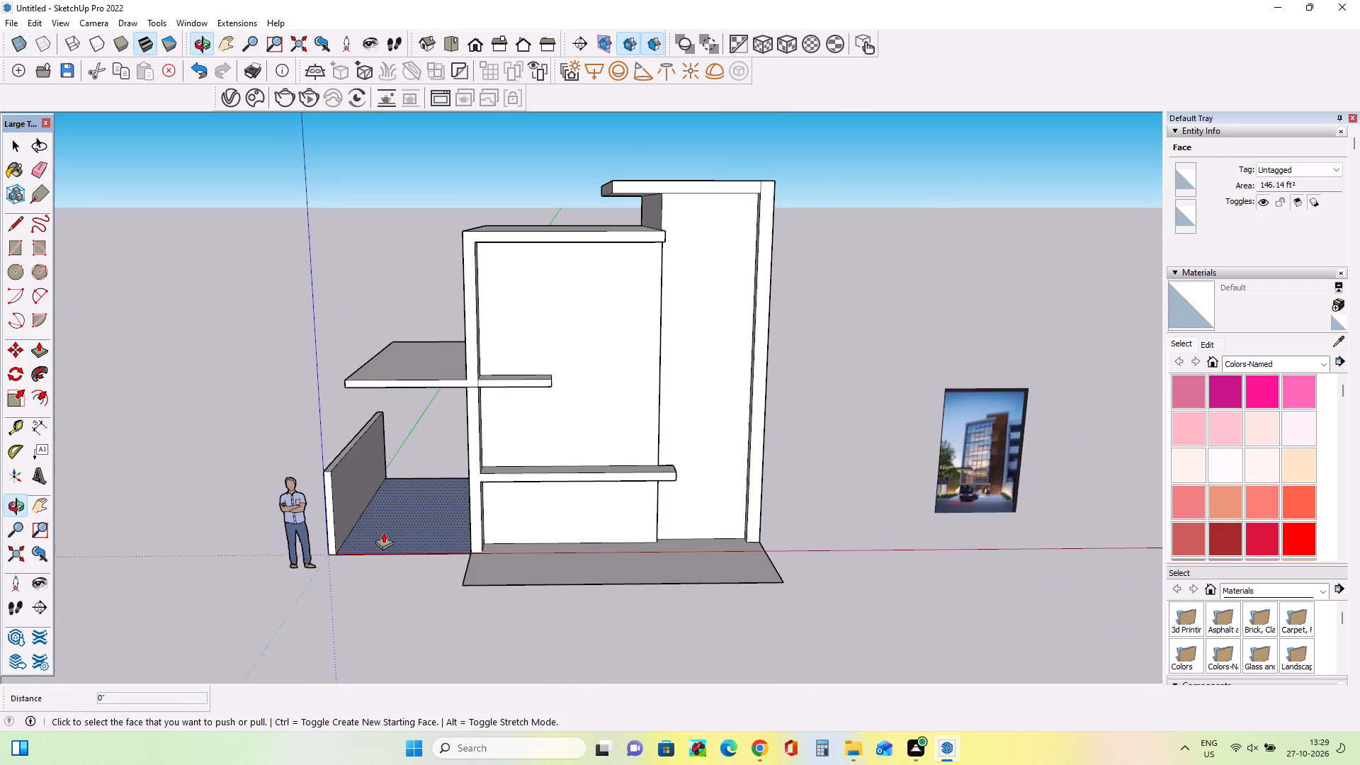
scroll(383, 532, "up", 6)
middle_click_drag(340, 530, 288, 501)
scroll(333, 501, "up", 3)
middle_click_drag(335, 502, 343, 548)
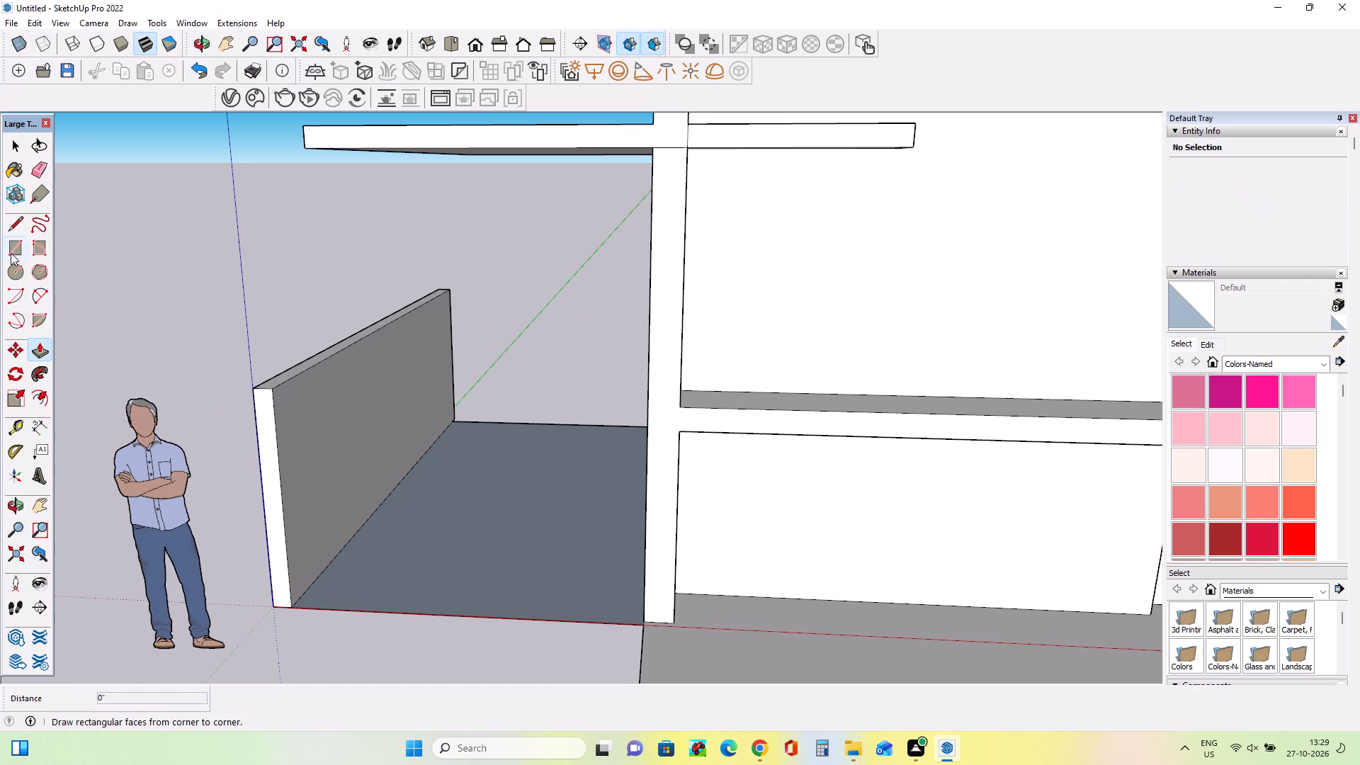
left_click(11, 253)
middle_click_drag(426, 440, 435, 474)
left_click_drag(327, 574, 340, 571)
left_click(470, 395)
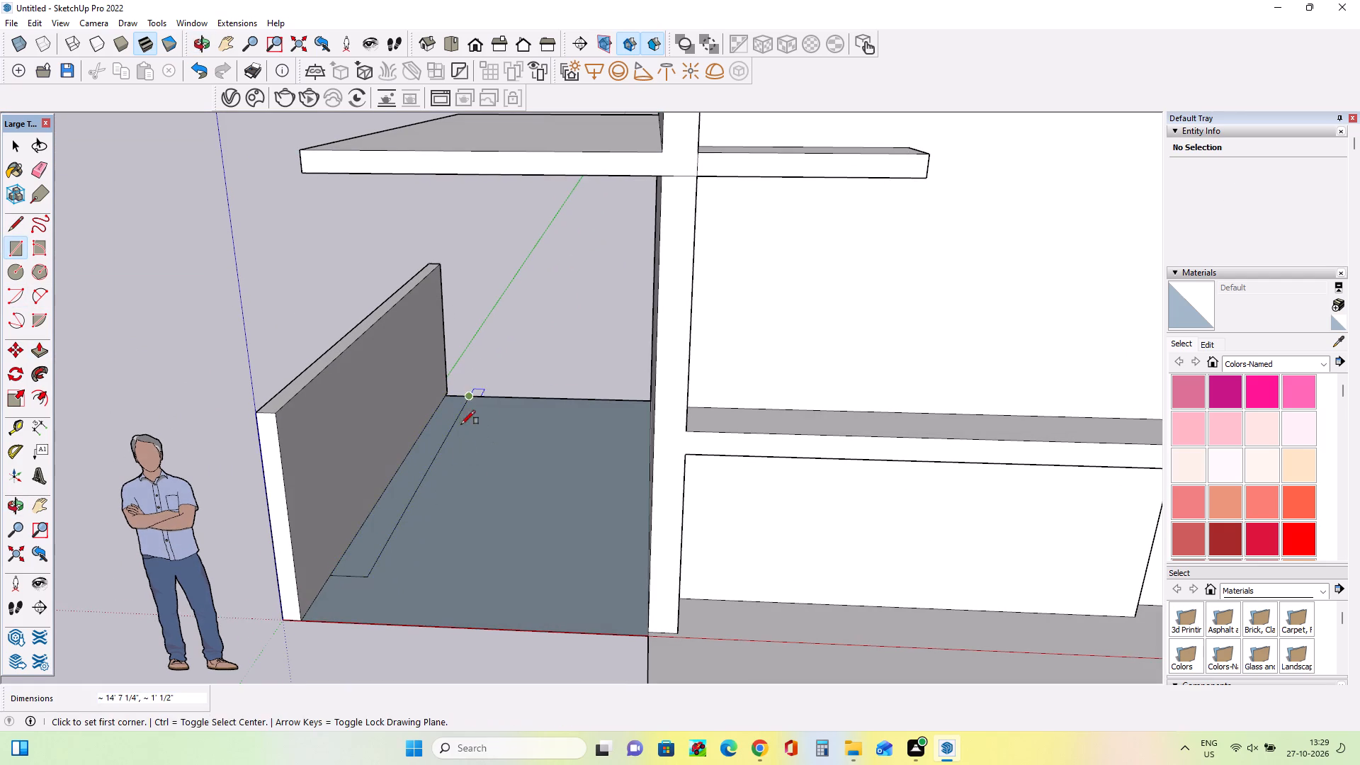
Draw three spaced rectangles across the strip's full 1' 1/2" width, about 9 to 10 inches deep, working back from its front end.
middle_click_drag(458, 488, 453, 504)
middle_click_drag(374, 565, 382, 577)
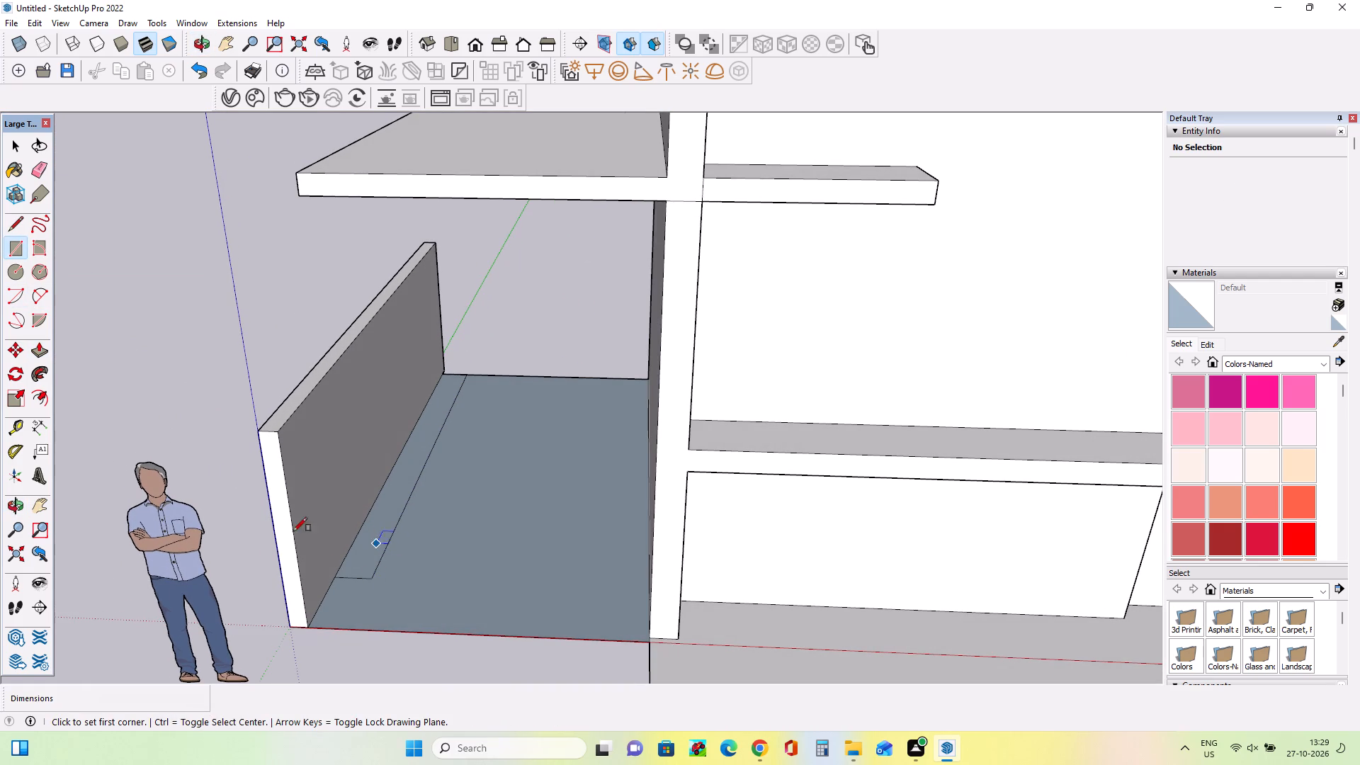
left_click(373, 577)
scroll(365, 548, "up", 6)
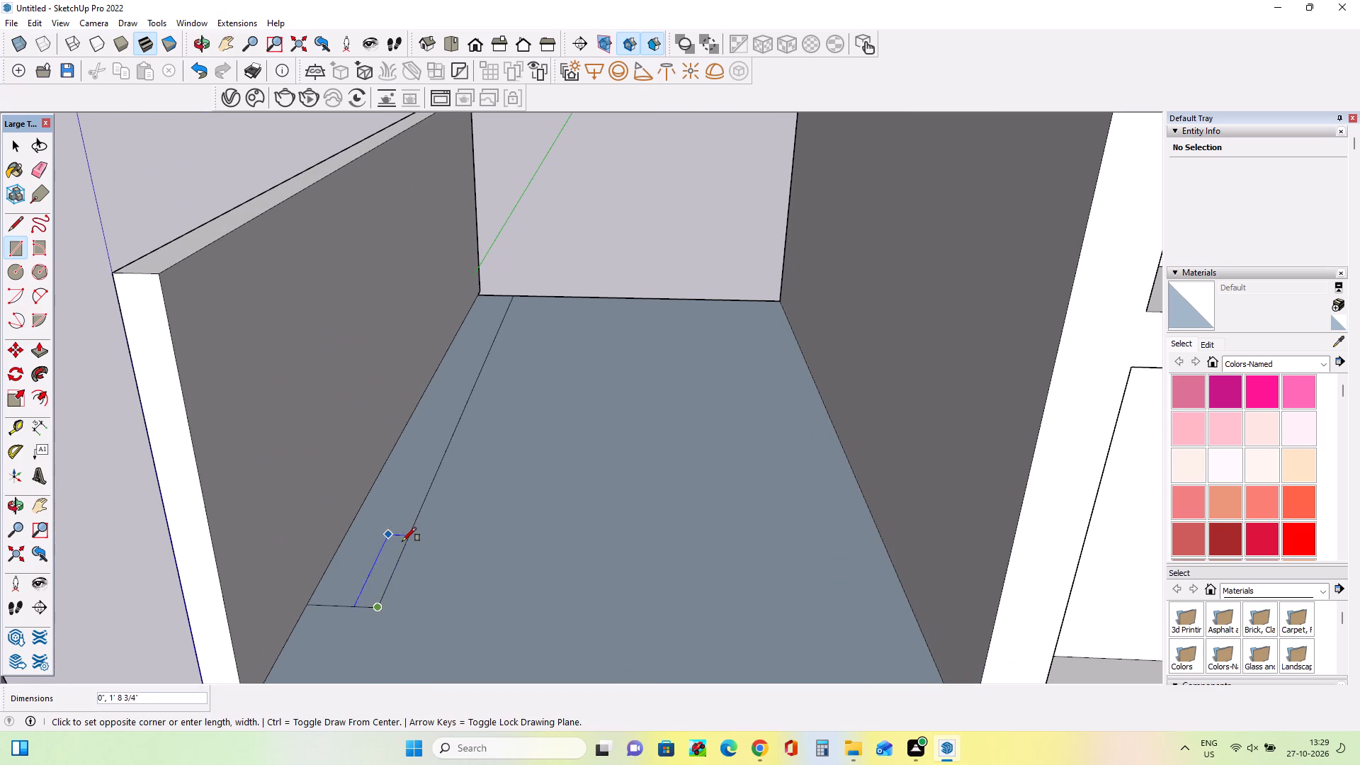
left_click(324, 573)
middle_click_drag(477, 584, 447, 606)
scroll(390, 554, "up", 1)
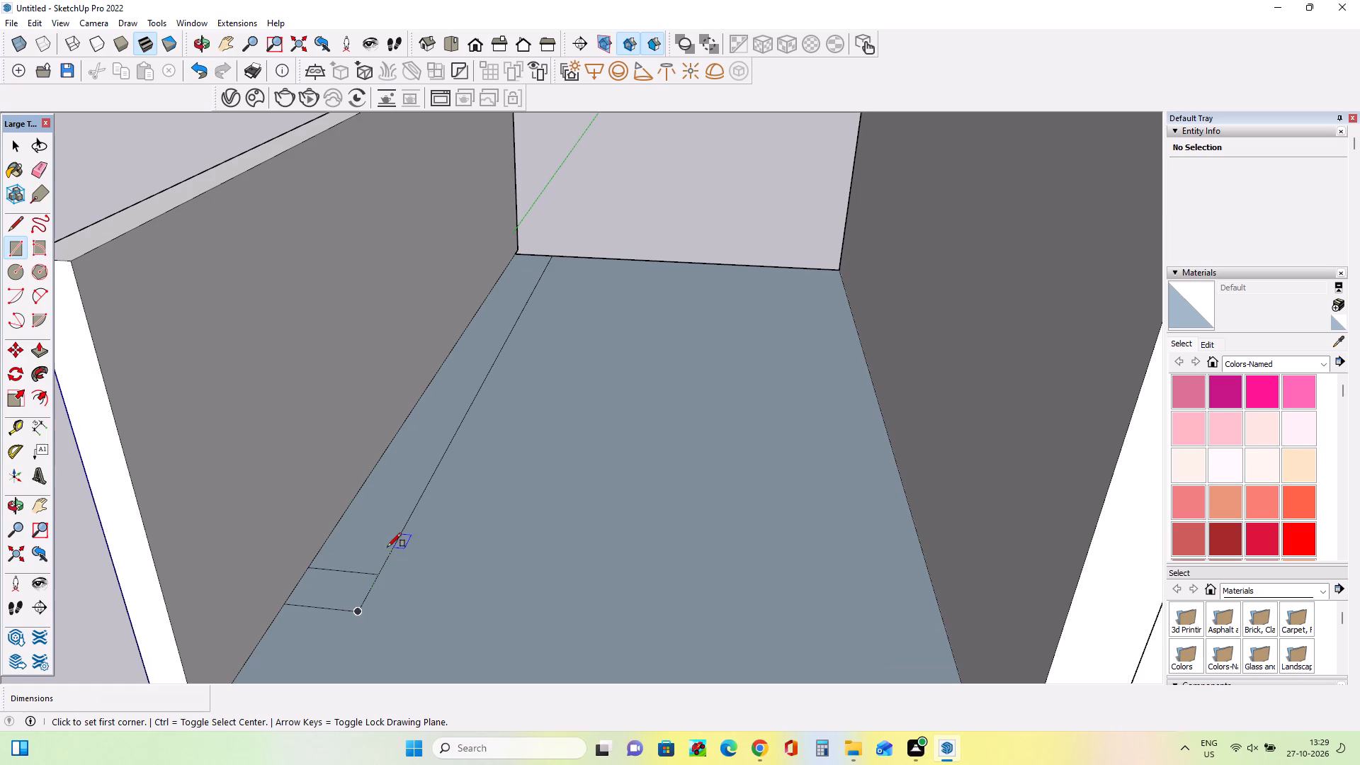
left_click(390, 555)
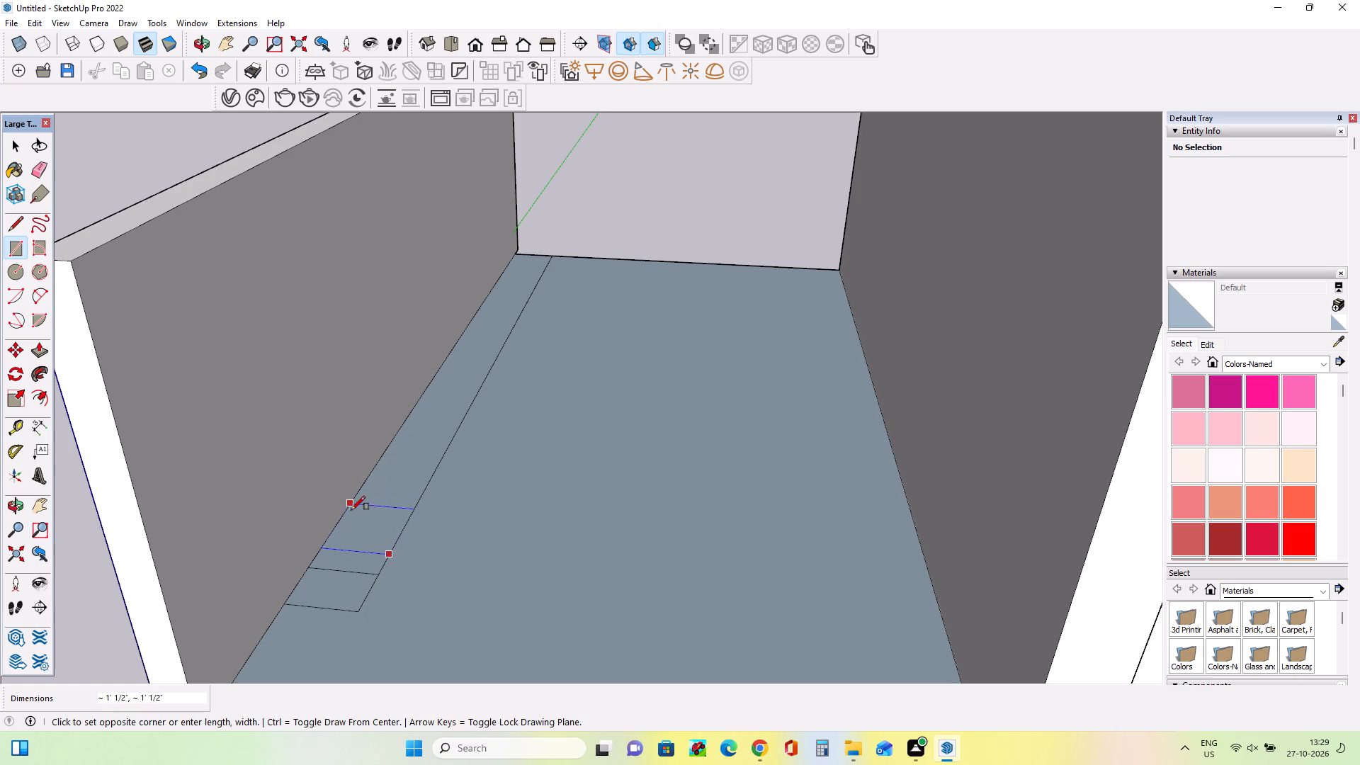
left_click(341, 517)
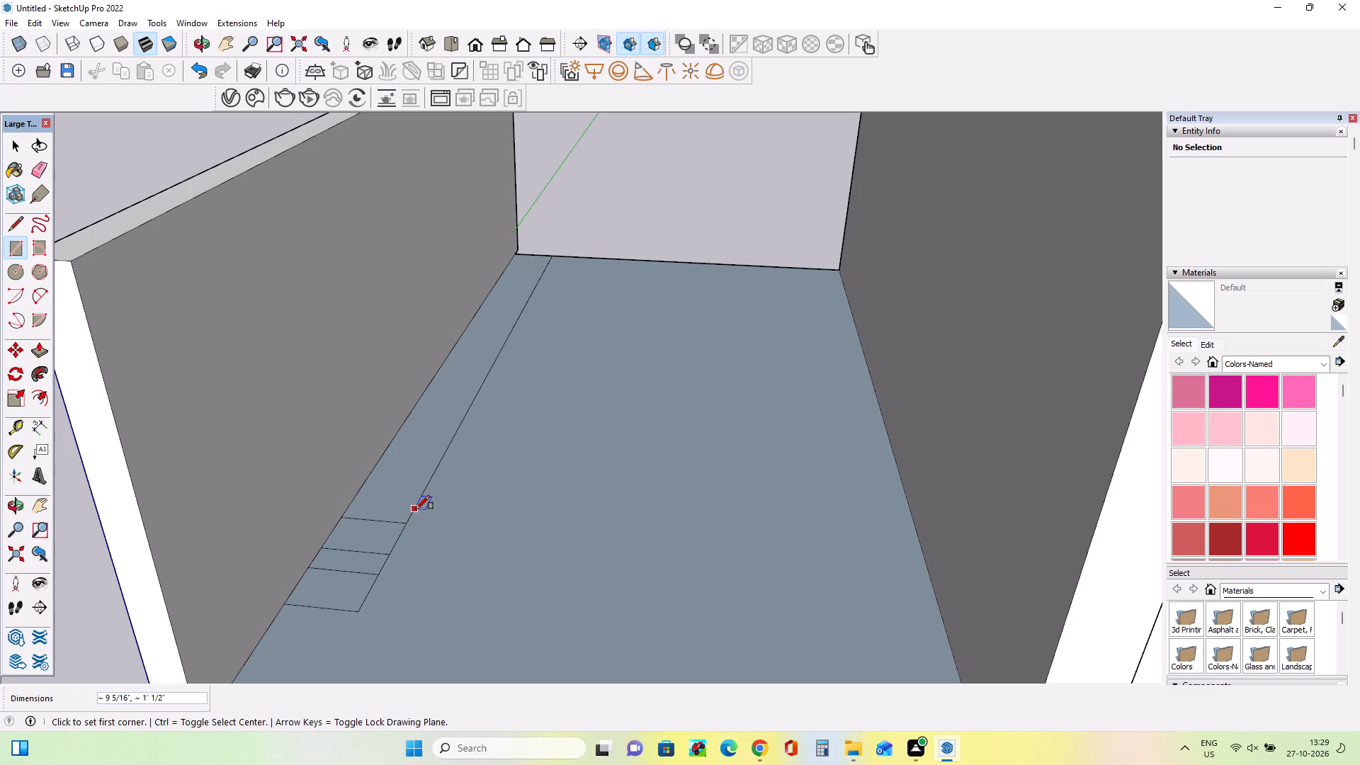
left_click(416, 509)
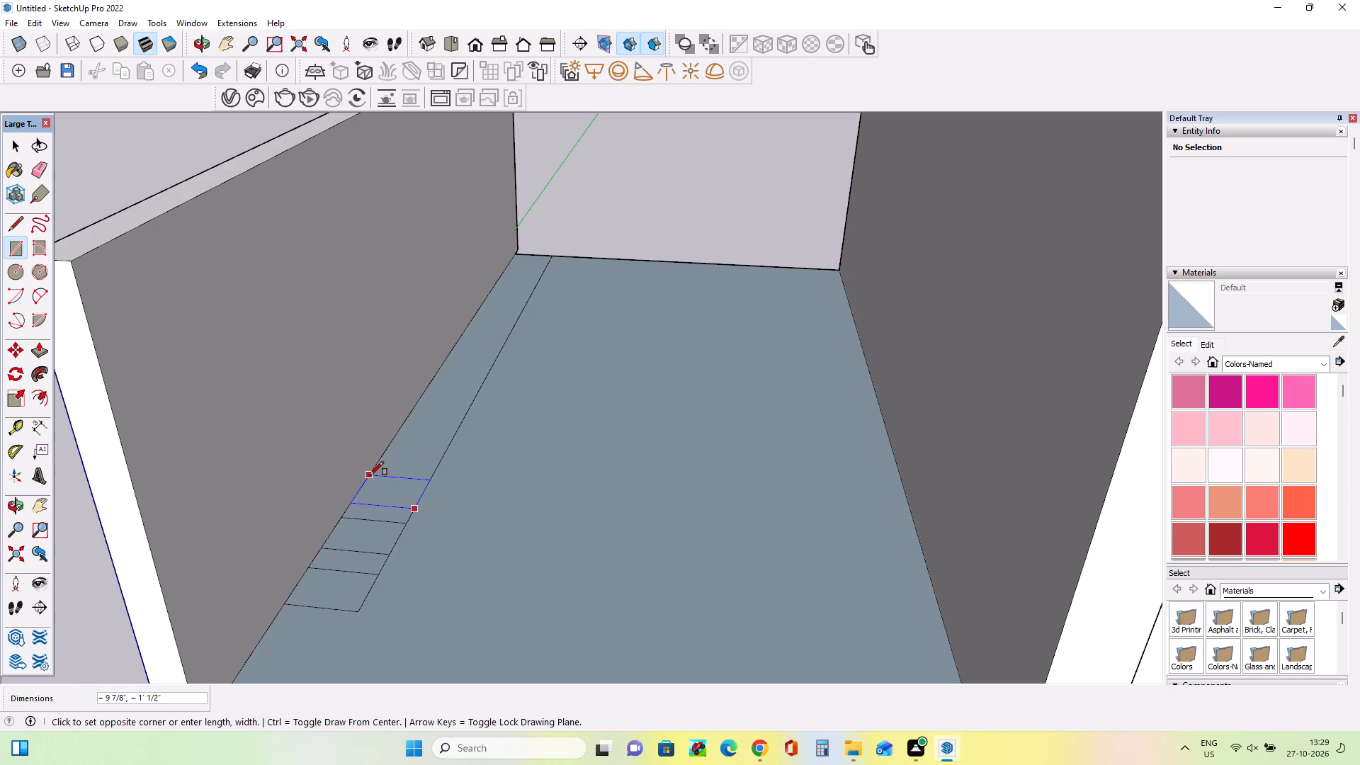
left_click(370, 475)
Draw three more full-width rectangles further back along the strip, about 9 to 11 inches deep, leaving a narrow gap between each.
middle_click_drag(460, 475, 446, 511)
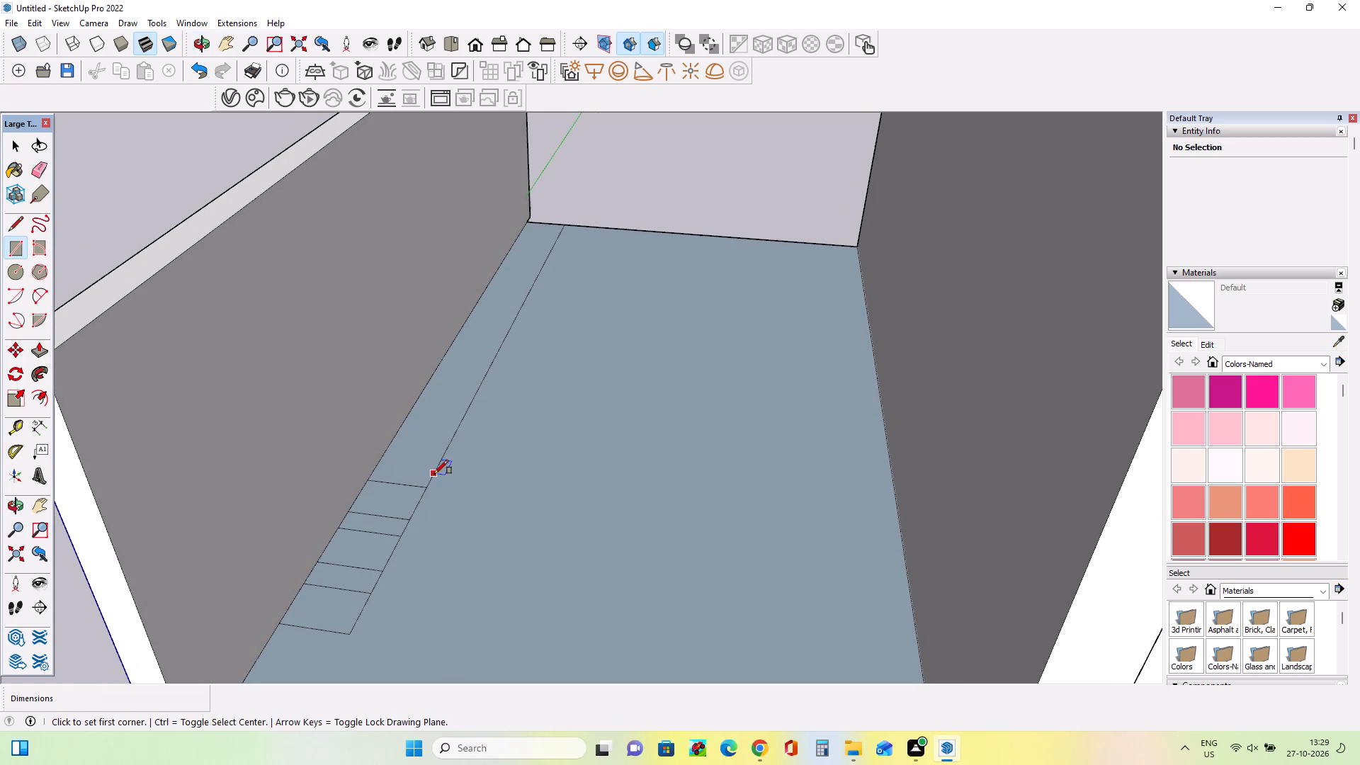
left_click(434, 474)
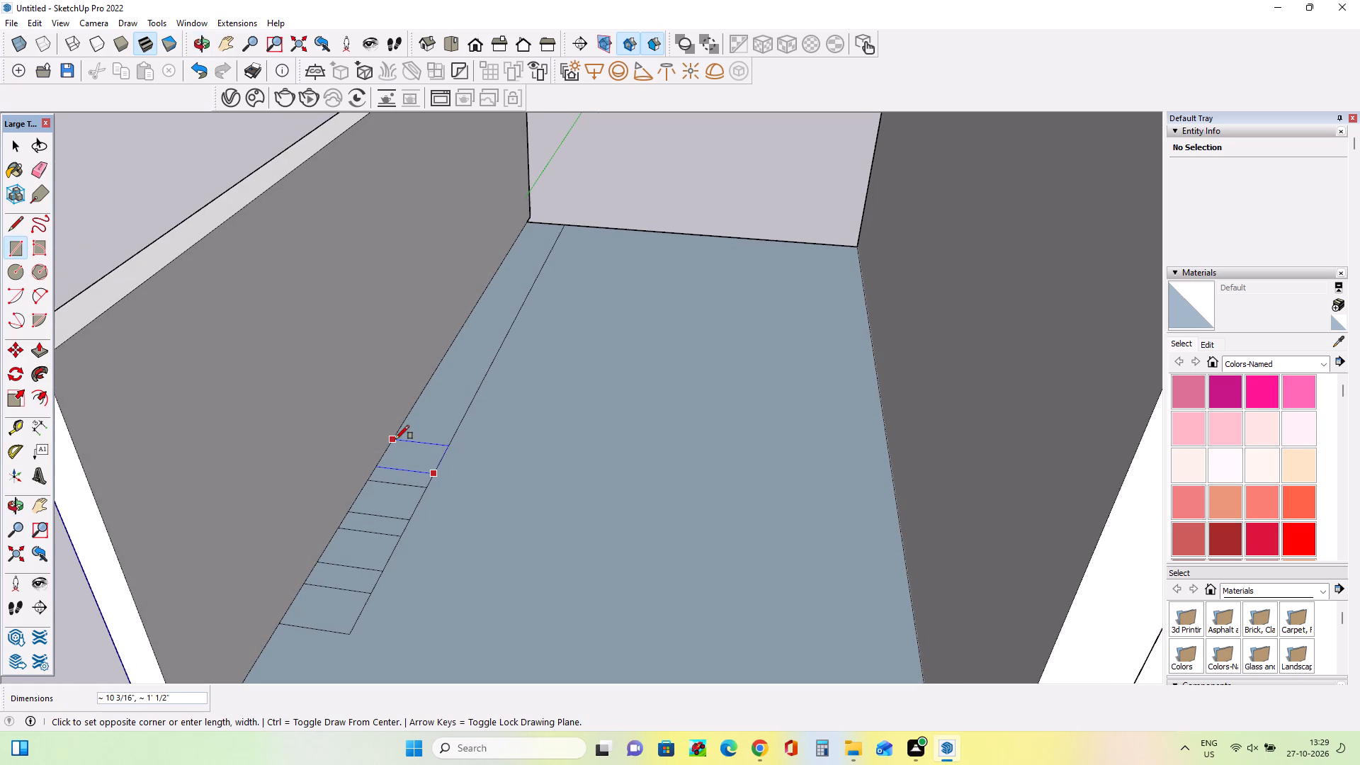
left_click(395, 439)
left_click(455, 430)
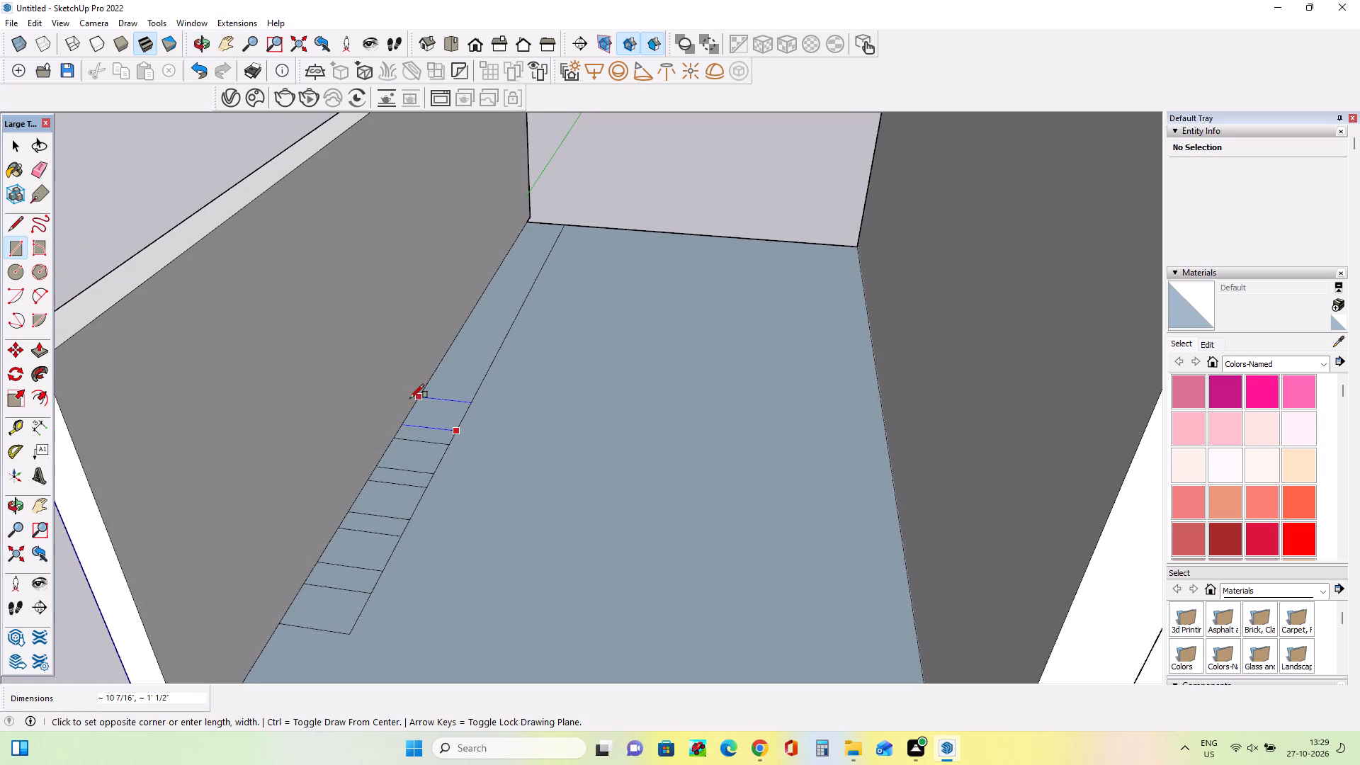
left_click(421, 398)
scroll(527, 424, "down", 1)
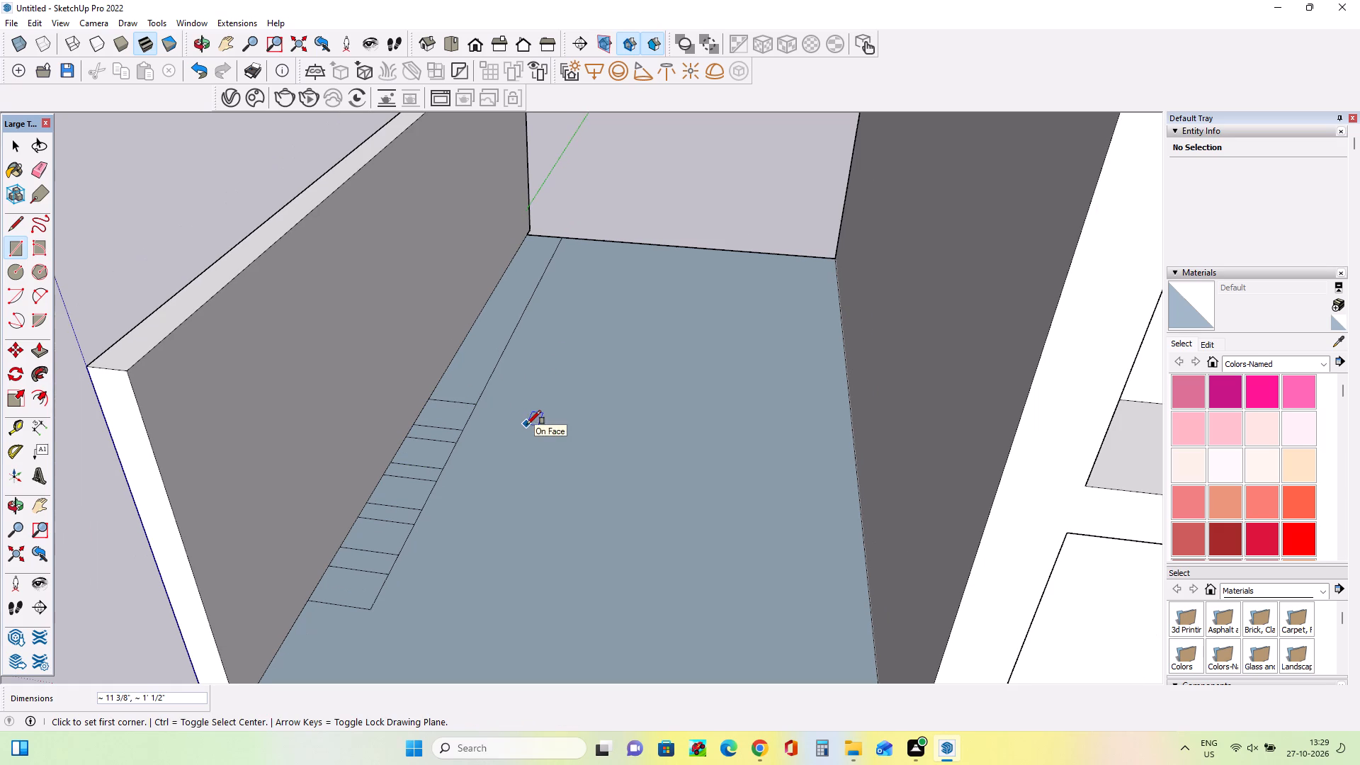
left_click(481, 391)
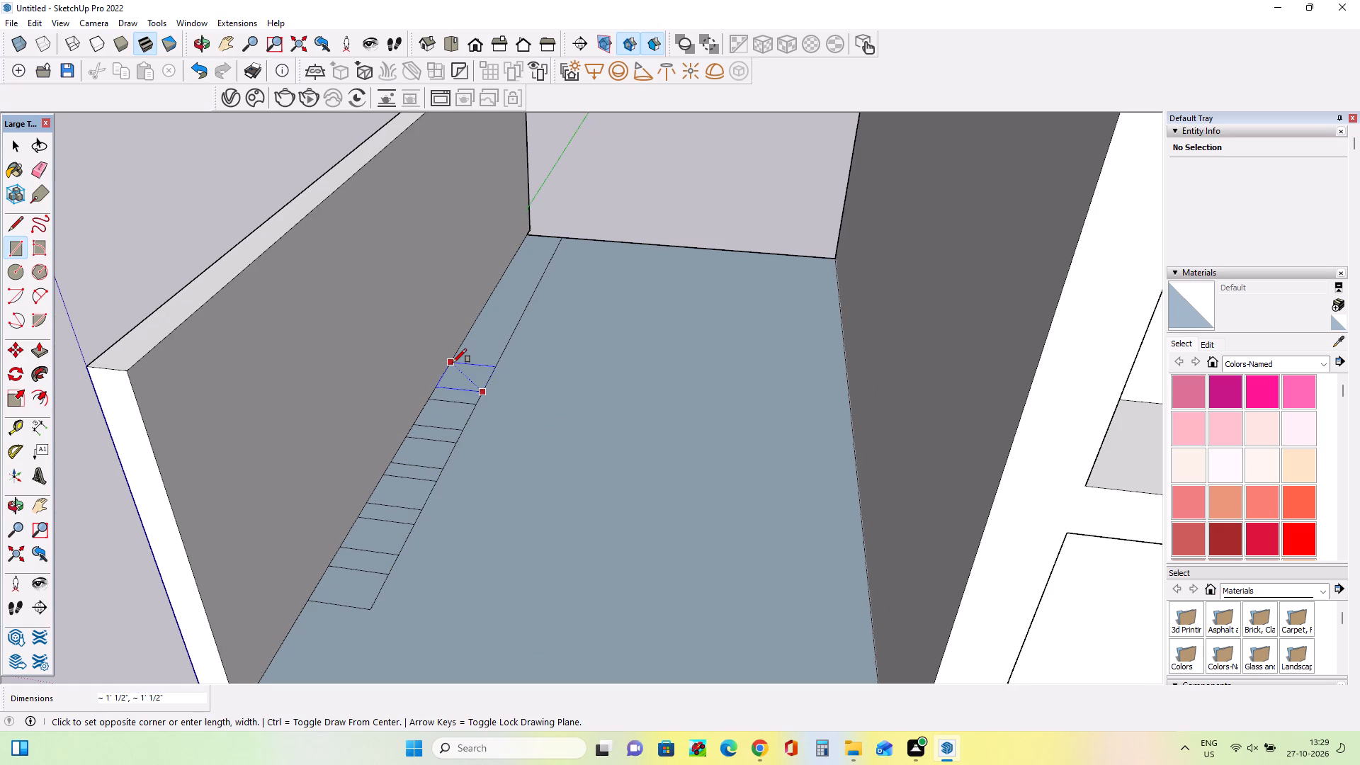
left_click(448, 369)
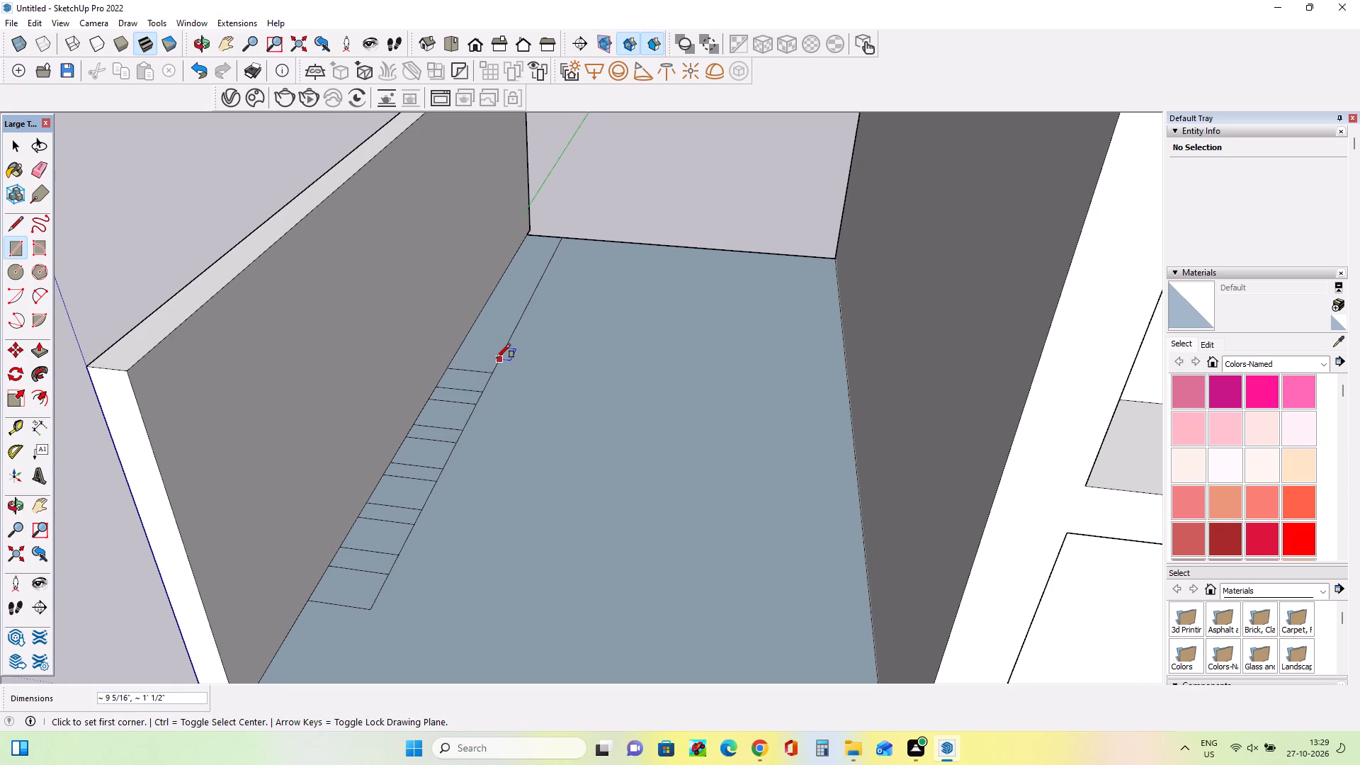
Draw the last four spaced rectangles across the strip, about 11 to 16 inches deep, ending at its rear inner corner.
left_click(497, 358)
left_click(472, 338)
left_click(514, 327)
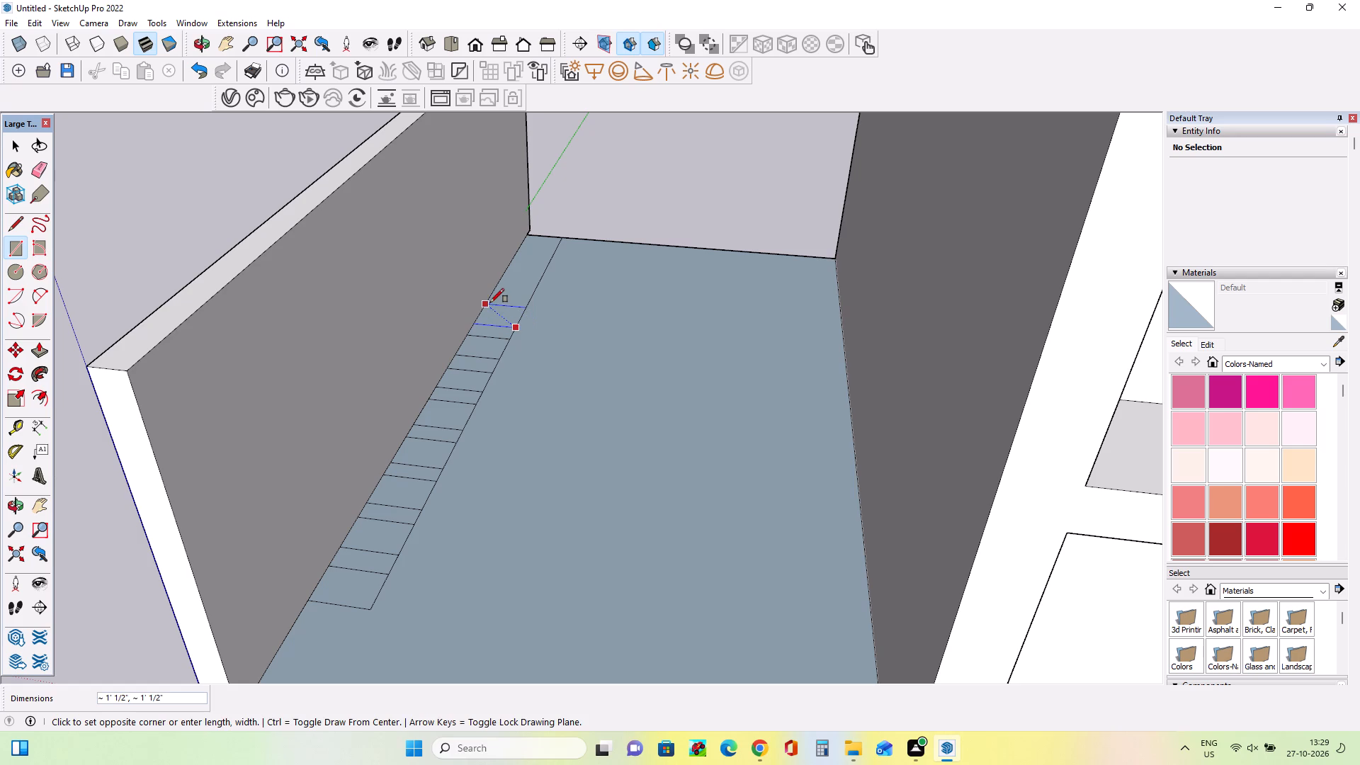
left_click(490, 302)
left_click(531, 288)
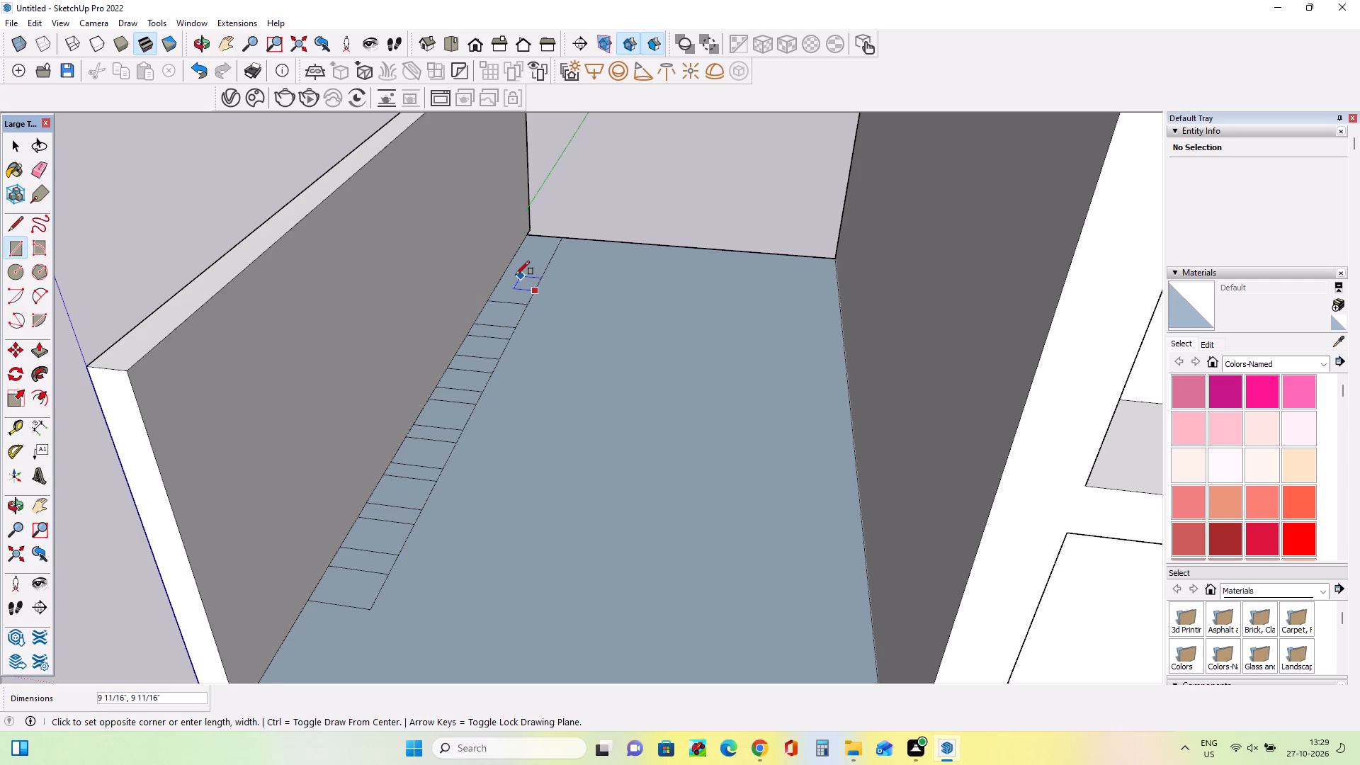
left_click(507, 272)
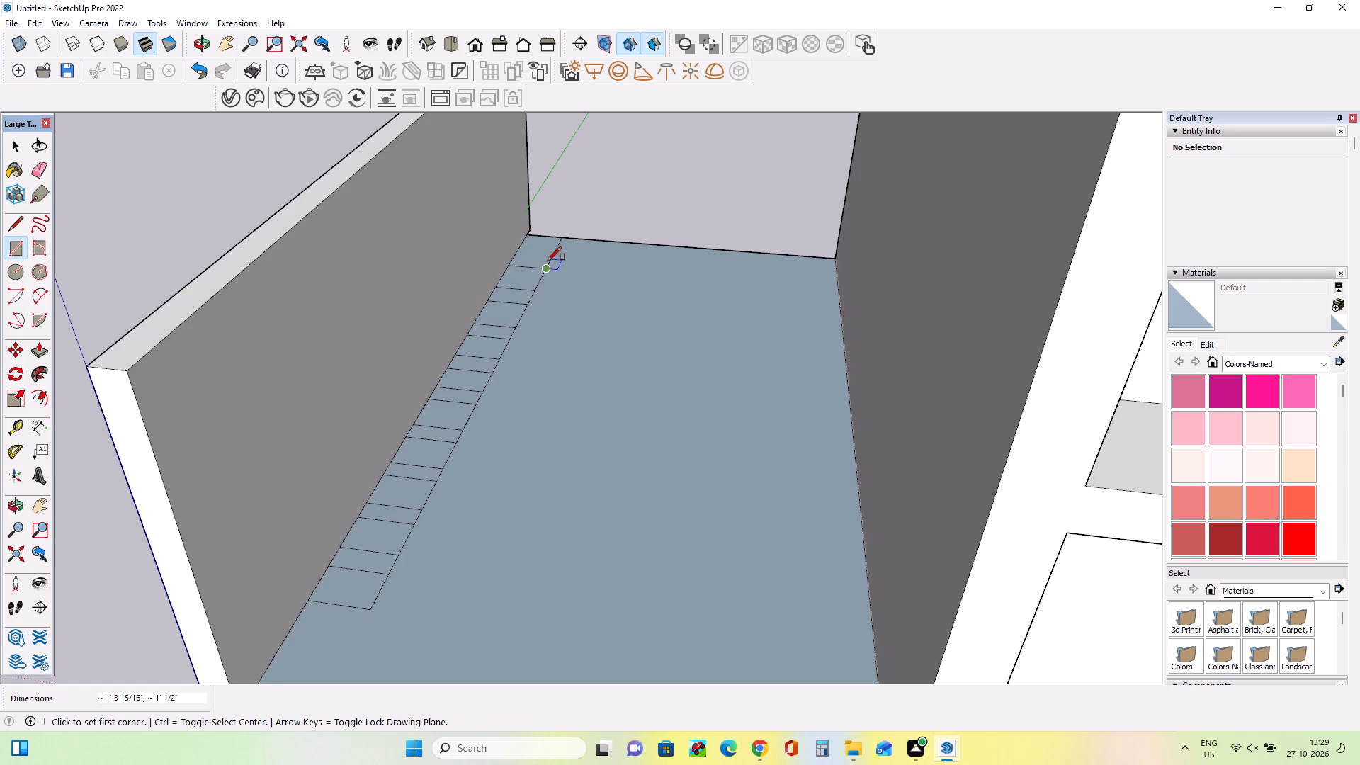
left_click(553, 259)
left_click(530, 236)
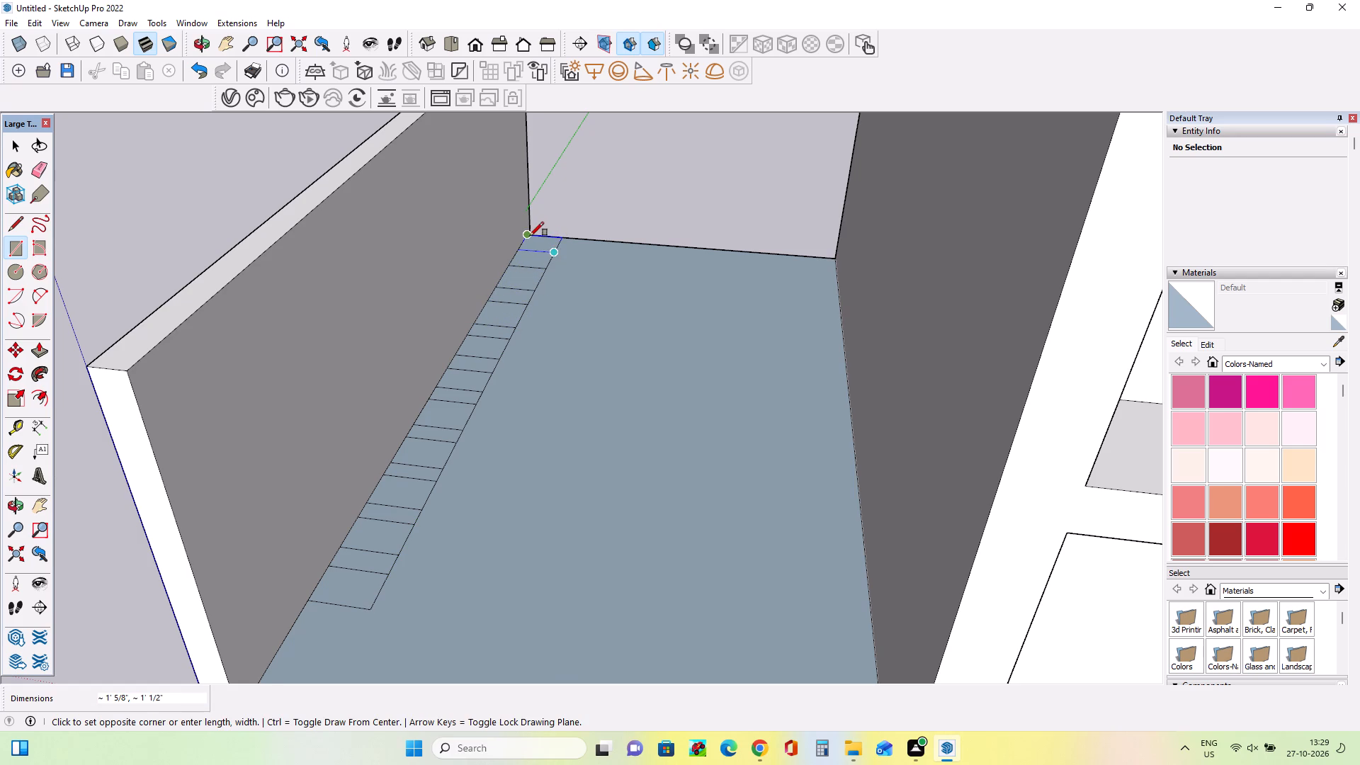
Pull the narrow gap face just behind the strip's foremost rectangle up about 10' 11 3/4" to form a post under the canopy.
middle_click_drag(589, 311, 572, 288)
middle_click_drag(343, 555, 348, 561)
left_click(38, 349)
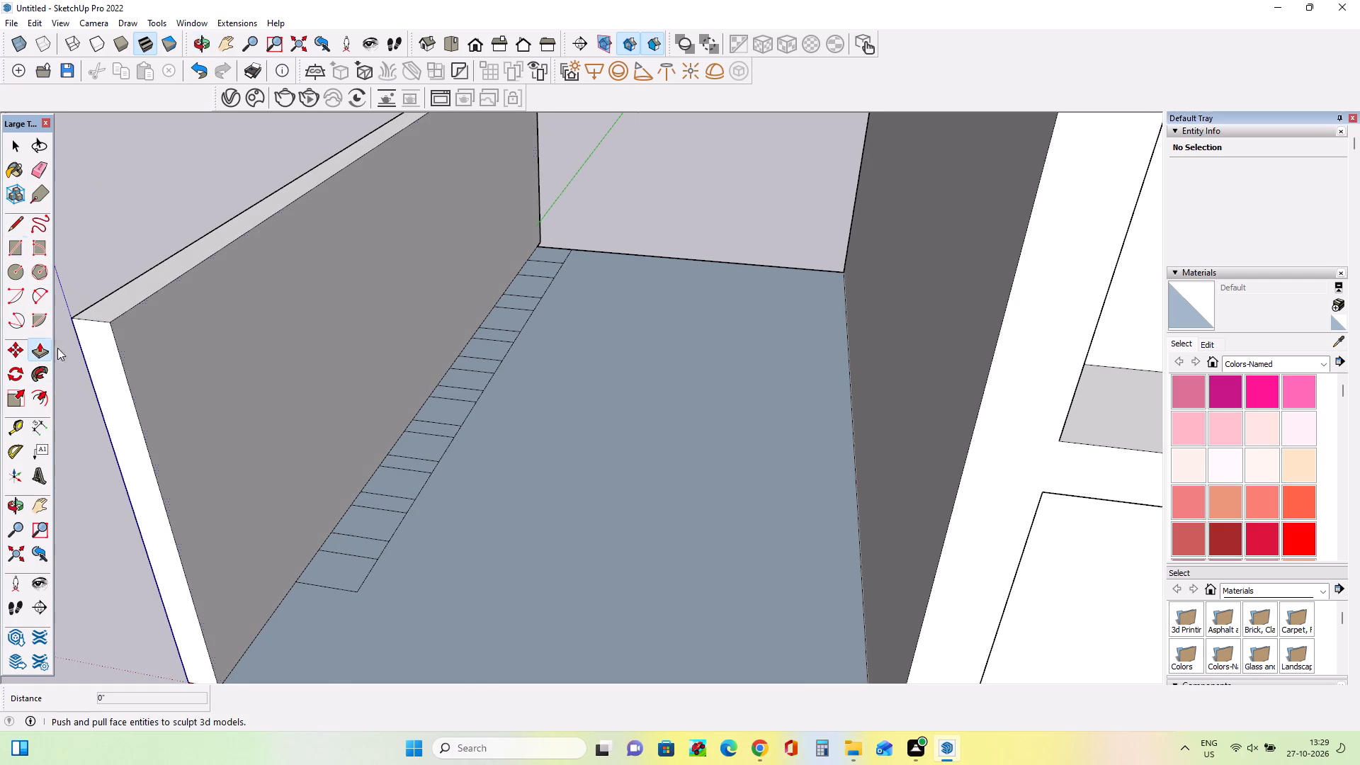
scroll(306, 414, "down", 8)
middle_click_drag(336, 458, 448, 370)
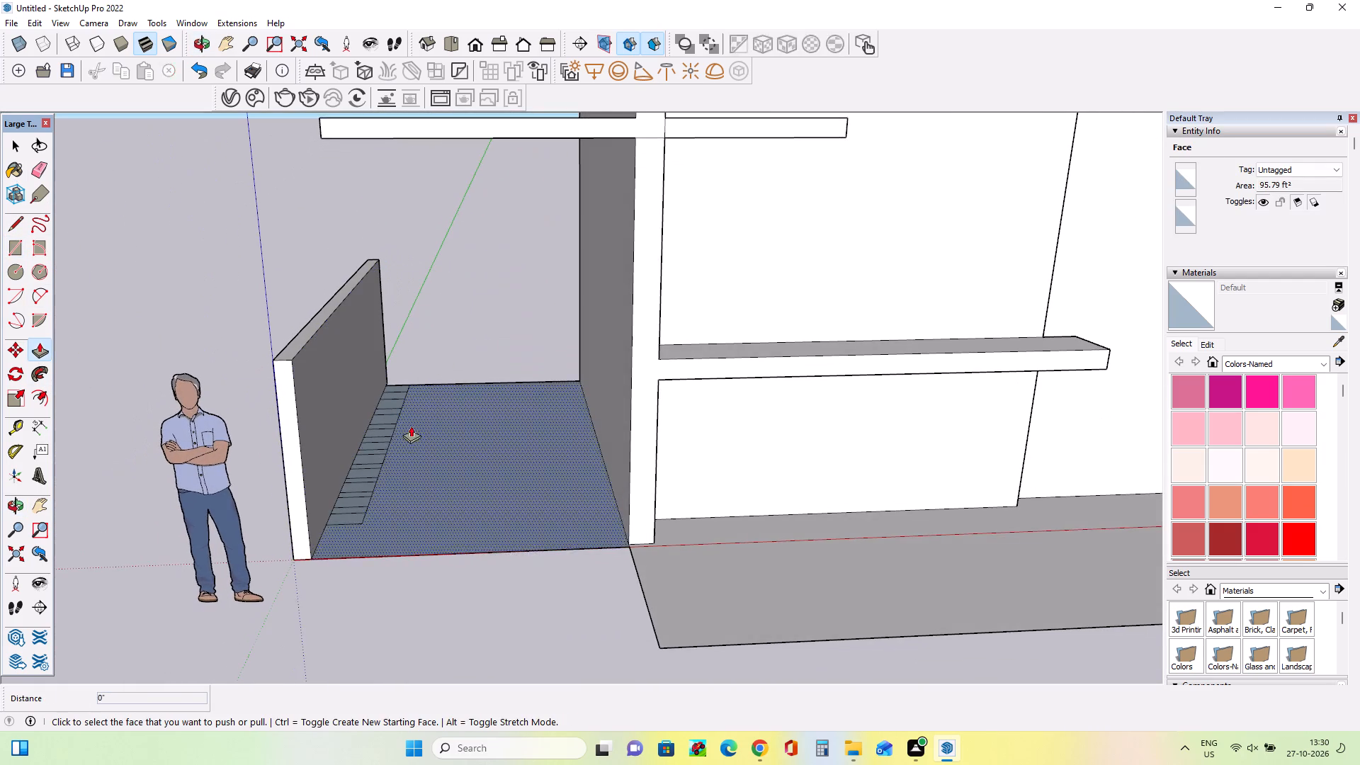
scroll(355, 511, "up", 2)
left_click_drag(361, 509, 358, 398)
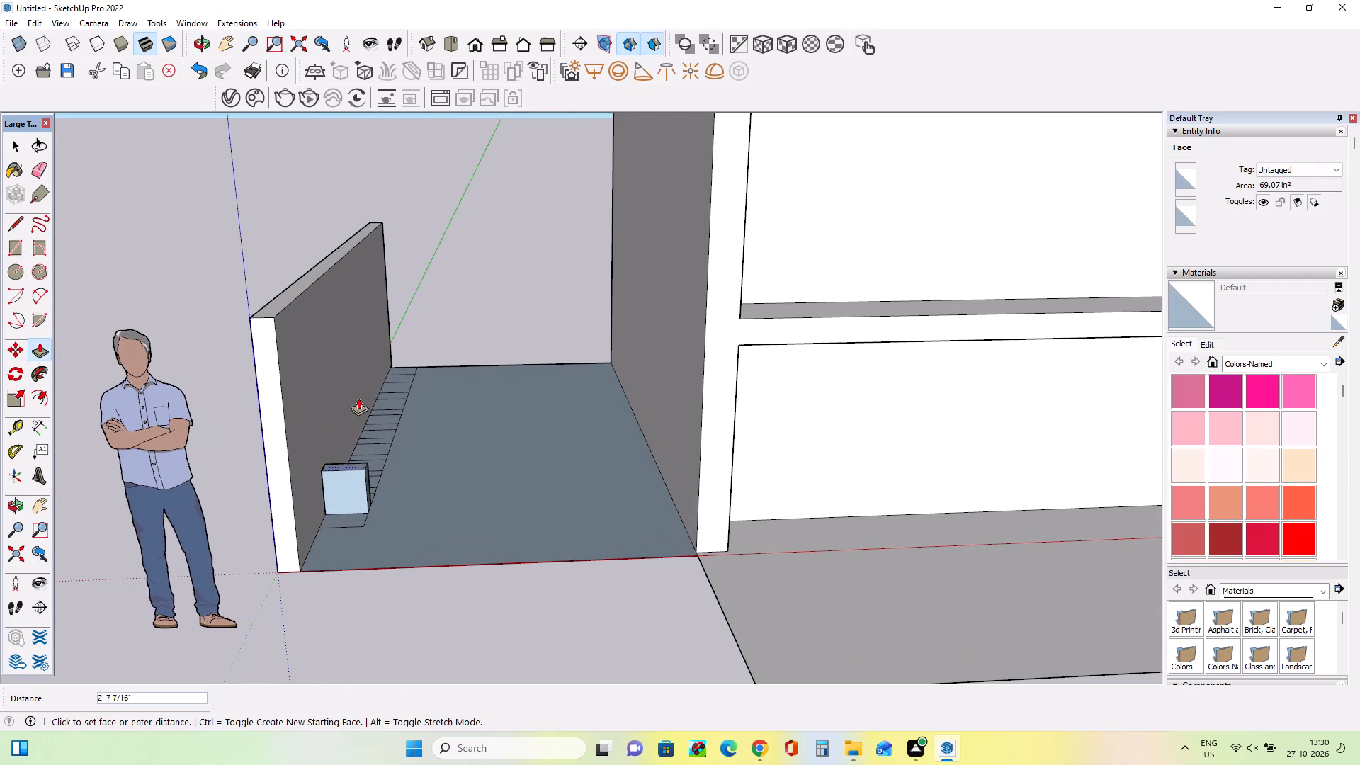
left_click_drag(358, 398, 353, 162)
Draw a ground rectangle extending the strip from its front outer corner to the boundary wall's front inner corner.
scroll(353, 348, "down", 5)
middle_click_drag(424, 211, 633, 281)
scroll(420, 250, "up", 2)
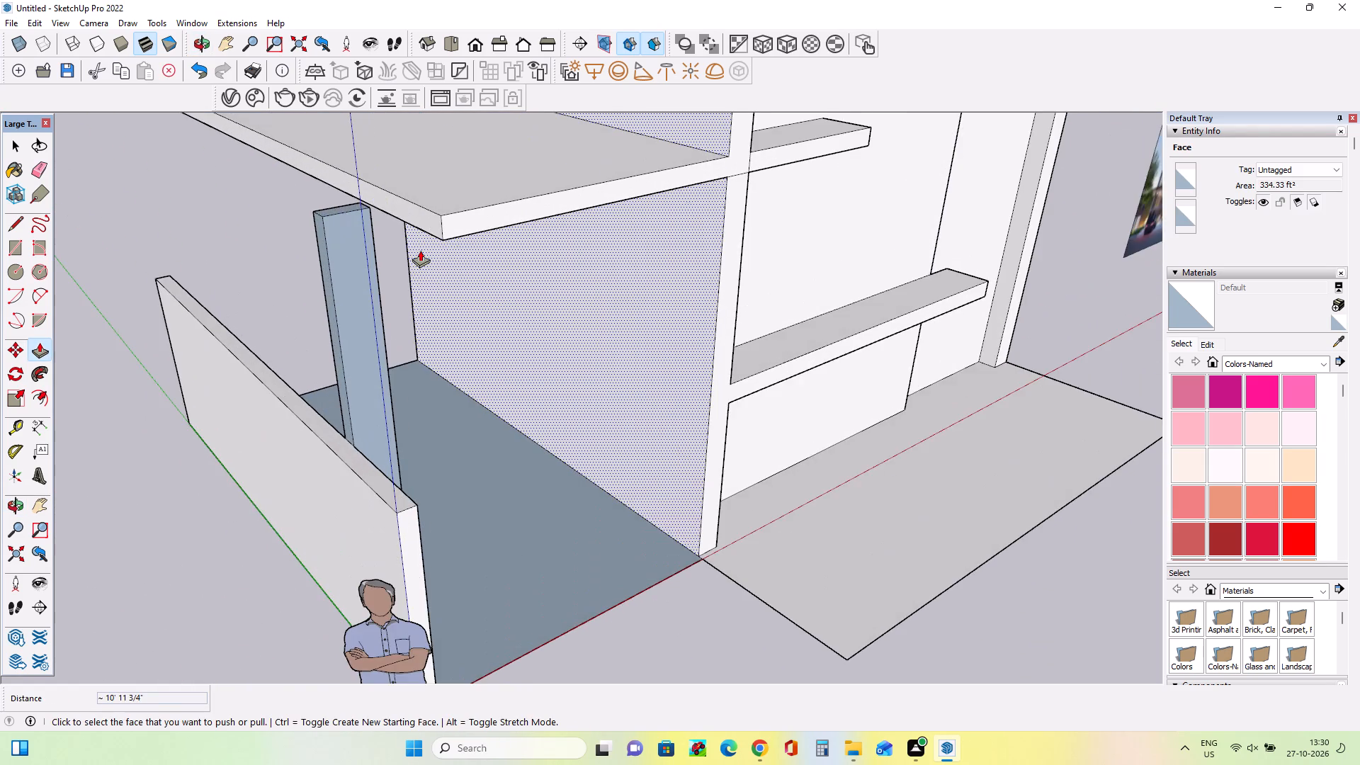
middle_click_drag(420, 250, 124, 367)
scroll(340, 487, "up", 2)
middle_click_drag(340, 487, 378, 455)
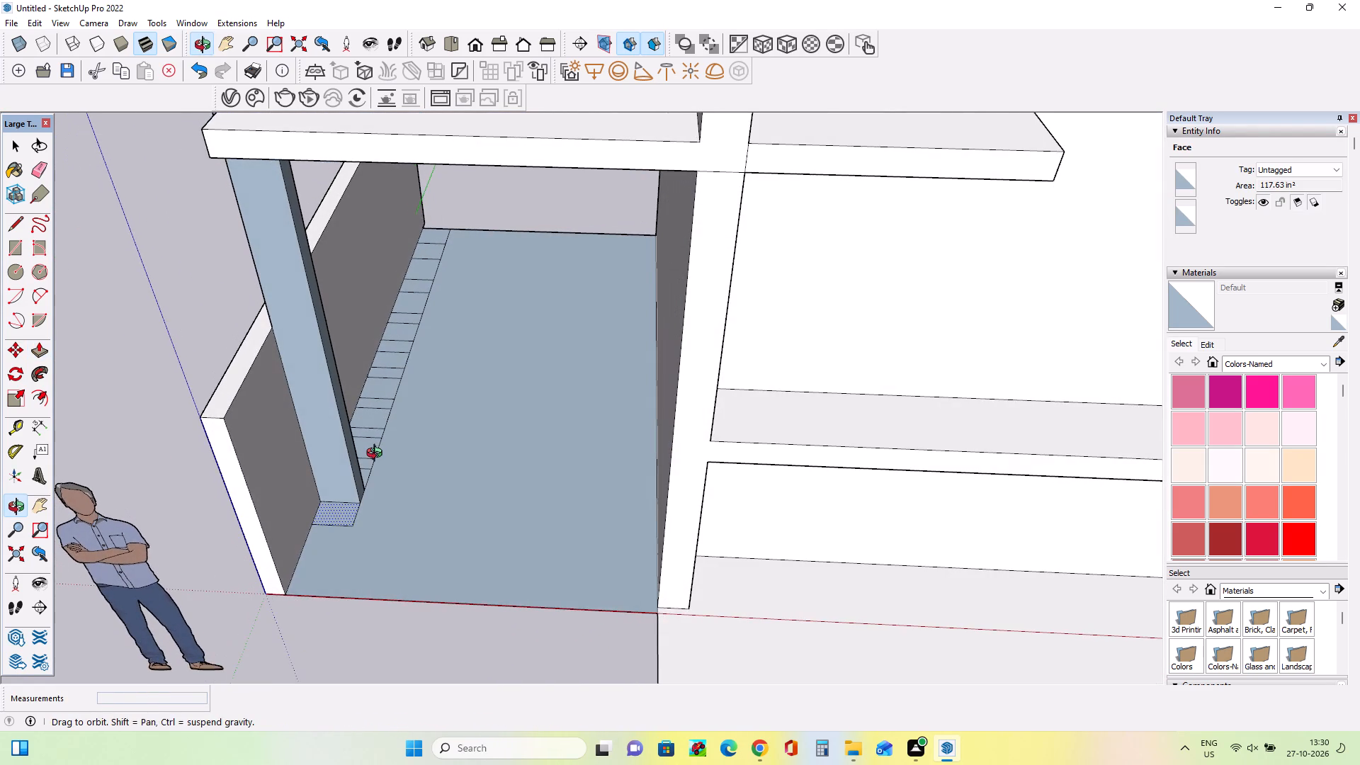
middle_click_drag(378, 455, 379, 460)
scroll(313, 523, "up", 1)
middle_click_drag(351, 526, 353, 533)
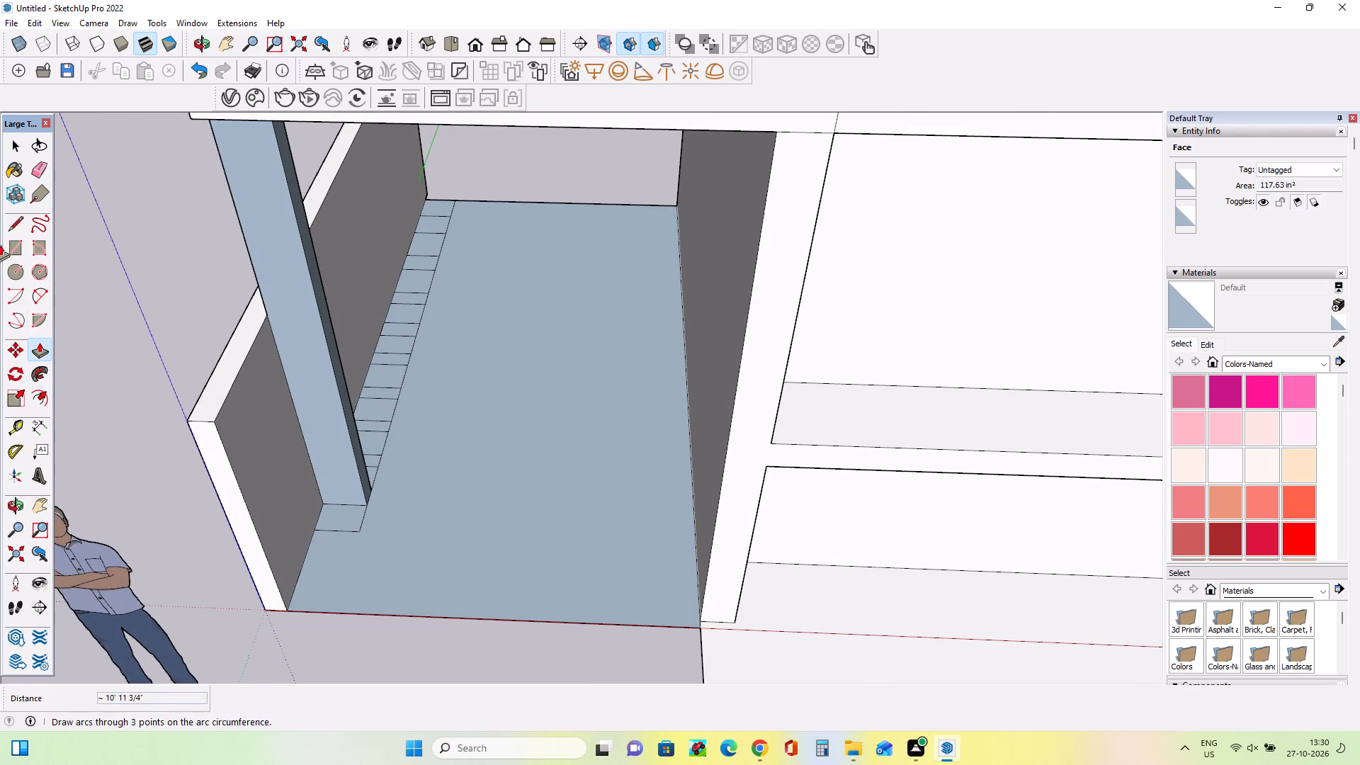
left_click(18, 246)
scroll(218, 287, "down", 4)
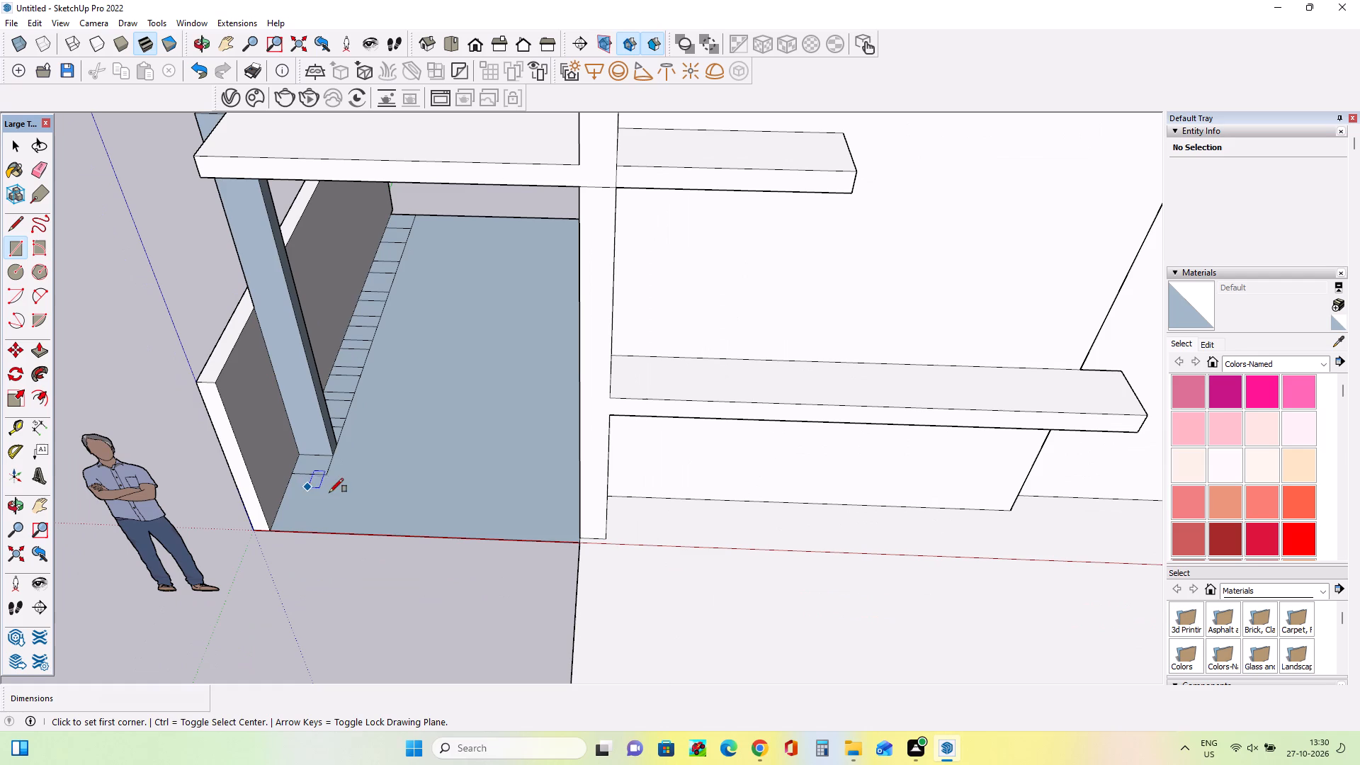
left_click(327, 474)
left_click(273, 531)
Draw two full-width rectangles on the strip's front extension, about 7 3/4" deep at the front edge and 9 1/16" deep behind a narrow gap.
middle_click_drag(359, 541, 359, 546)
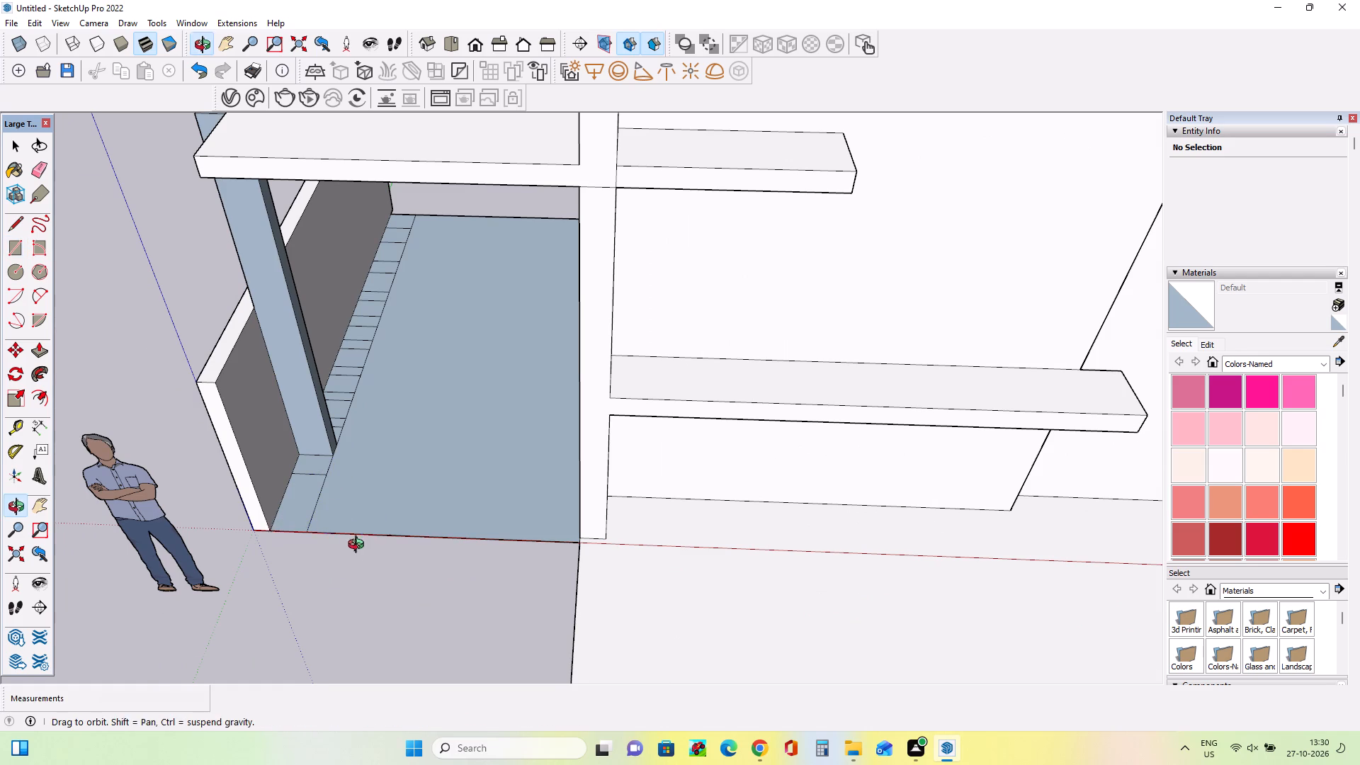
middle_click_drag(359, 546, 358, 552)
left_click(305, 535)
scroll(282, 510, "up", 1)
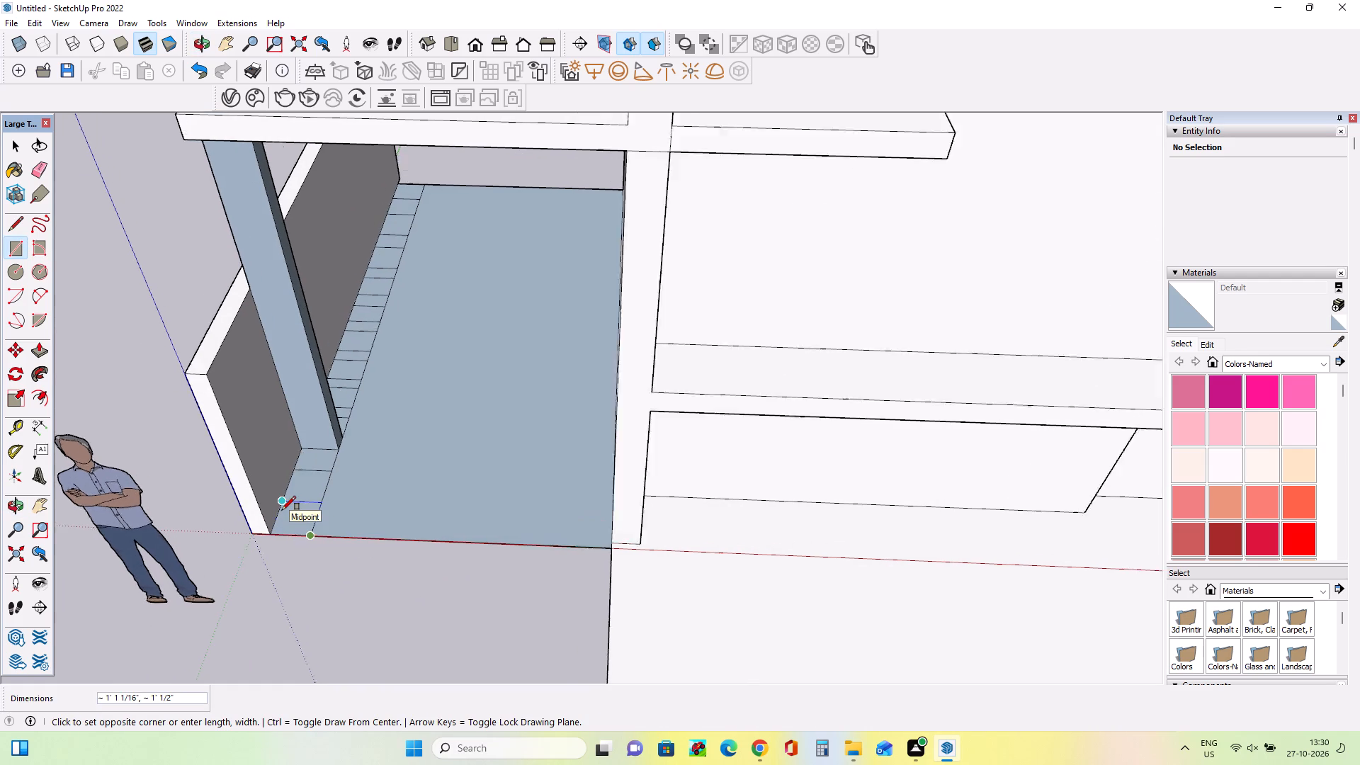
scroll(282, 510, "up", 3)
left_click(278, 514)
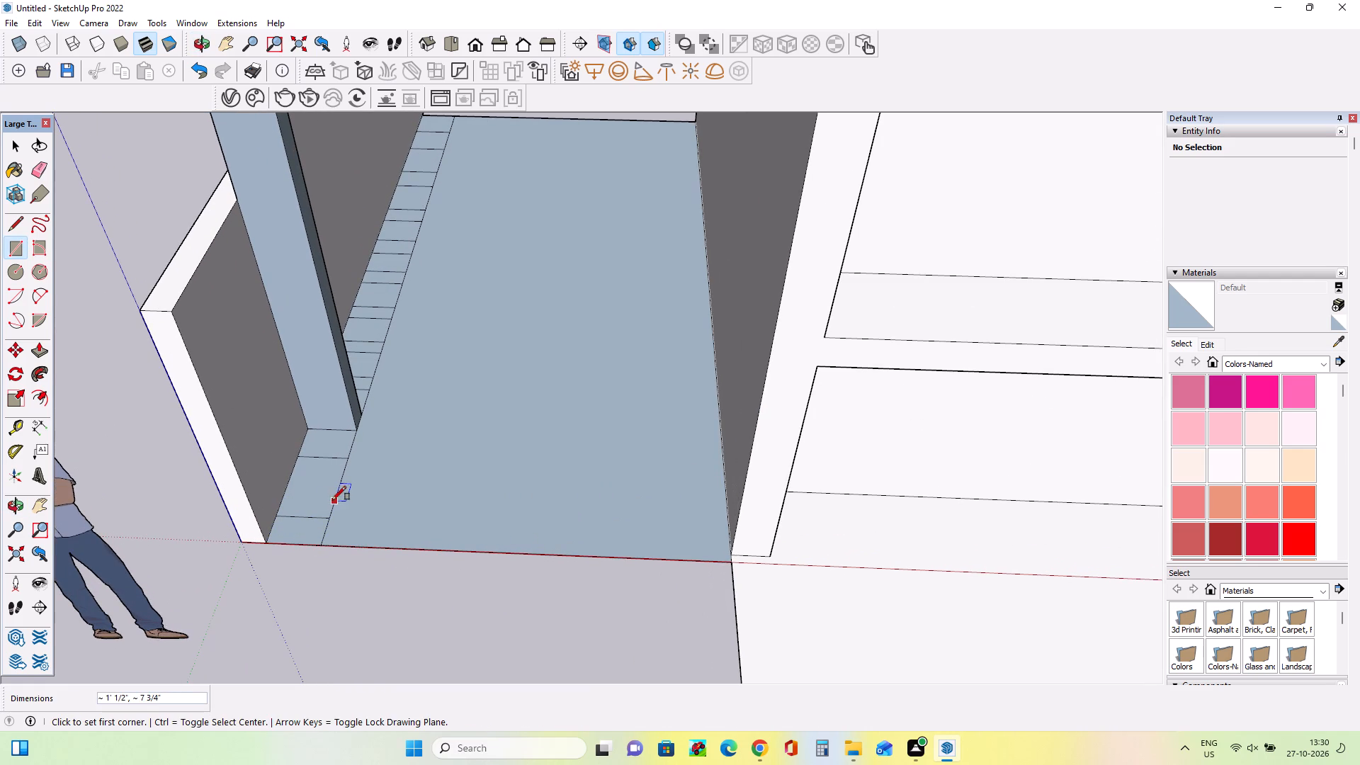
left_click(334, 502)
left_click(295, 472)
Pull the strip's foremost rectangle up about 11' 5 3/8" to form the front post.
scroll(342, 518, "down", 2)
left_click(45, 350)
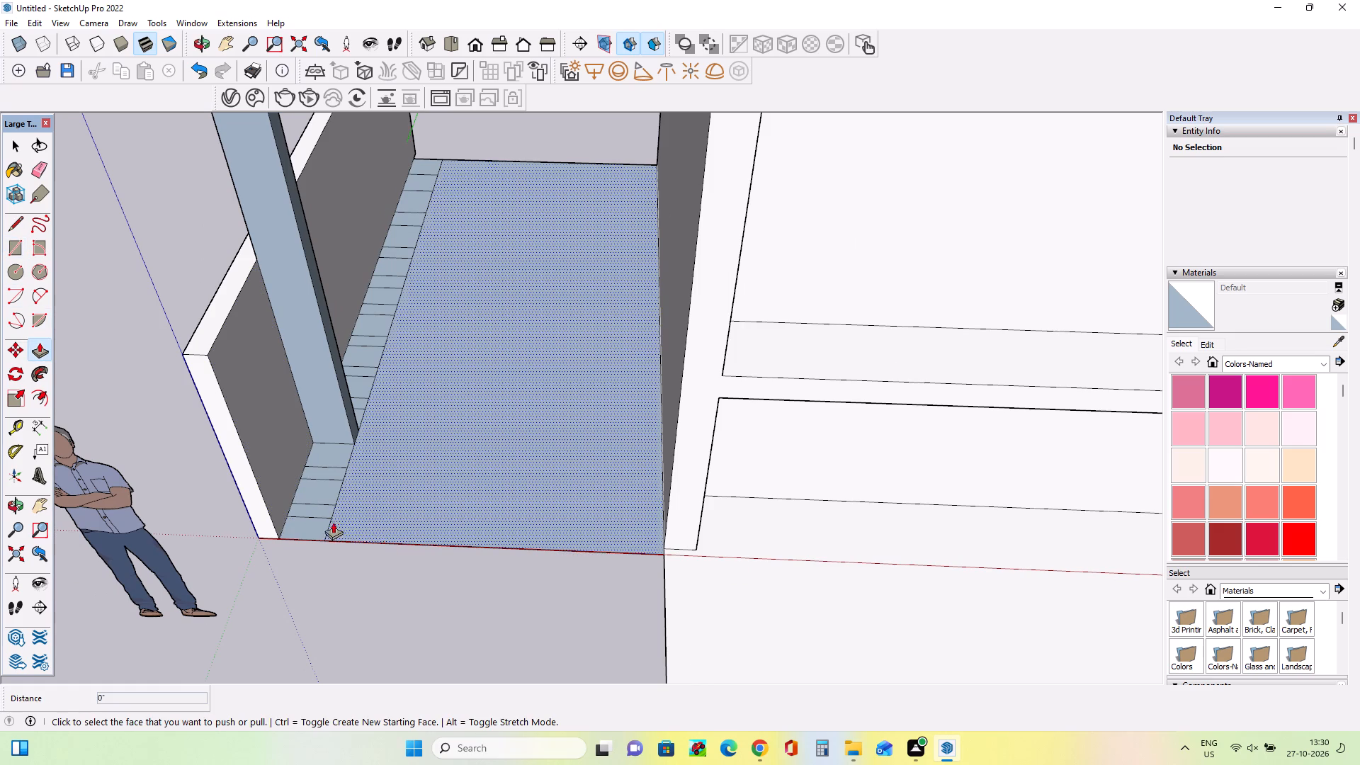
left_click_drag(314, 528, 314, 217)
Lower the front post's top face by 9 1/4" and the rear post's top face by 9 5/16".
scroll(355, 346, "down", 6)
middle_click_drag(276, 256, 427, 227)
scroll(288, 257, "up", 6)
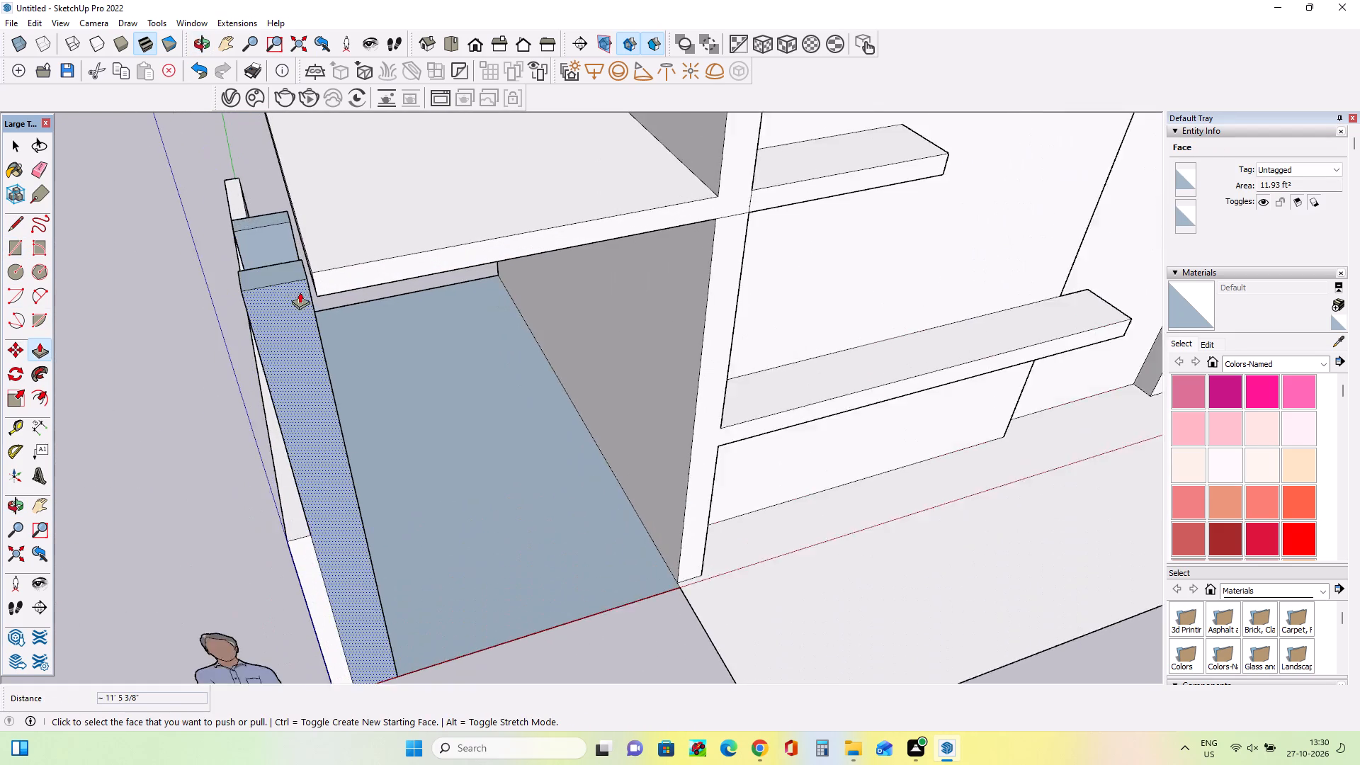
scroll(300, 292, "up", 1)
middle_click_drag(303, 300, 404, 311)
left_click_drag(344, 329, 362, 370)
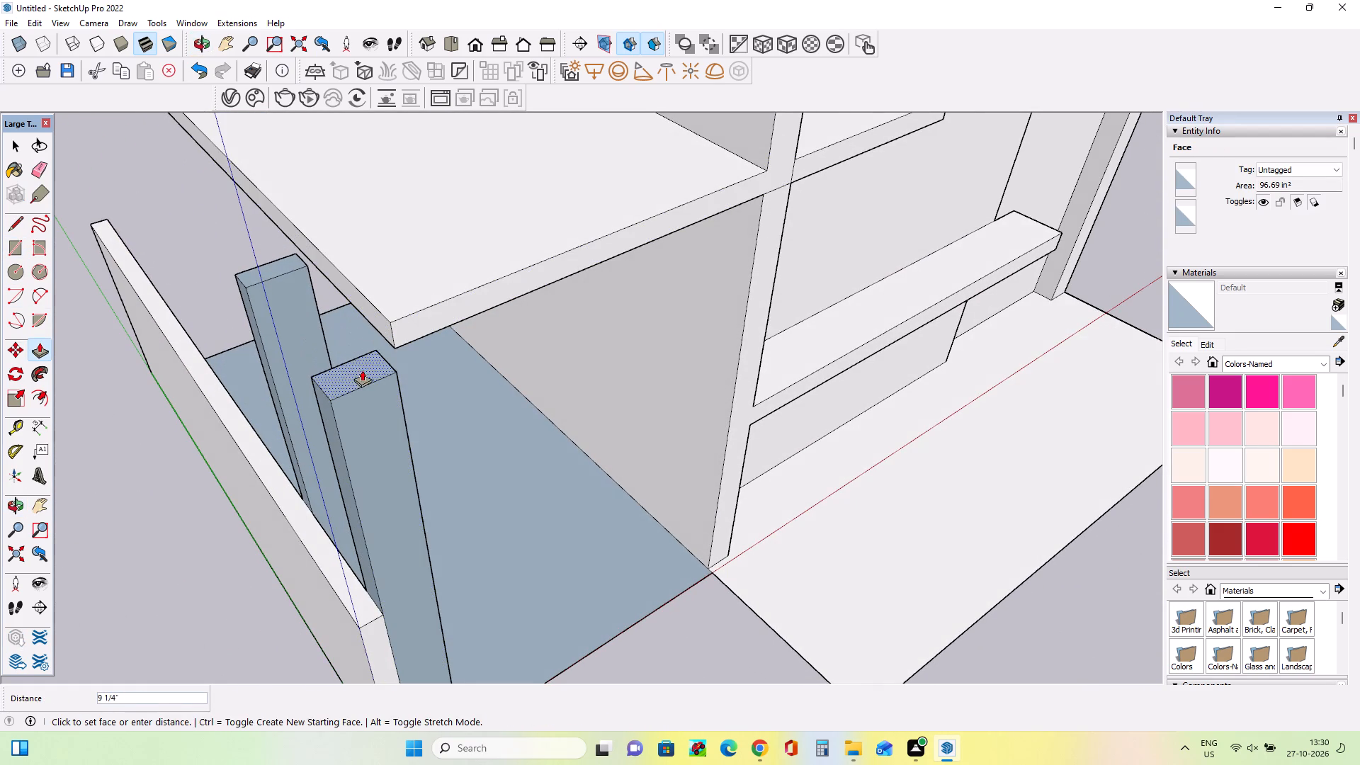
left_click_drag(362, 370, 363, 370)
left_click_drag(283, 268, 300, 305)
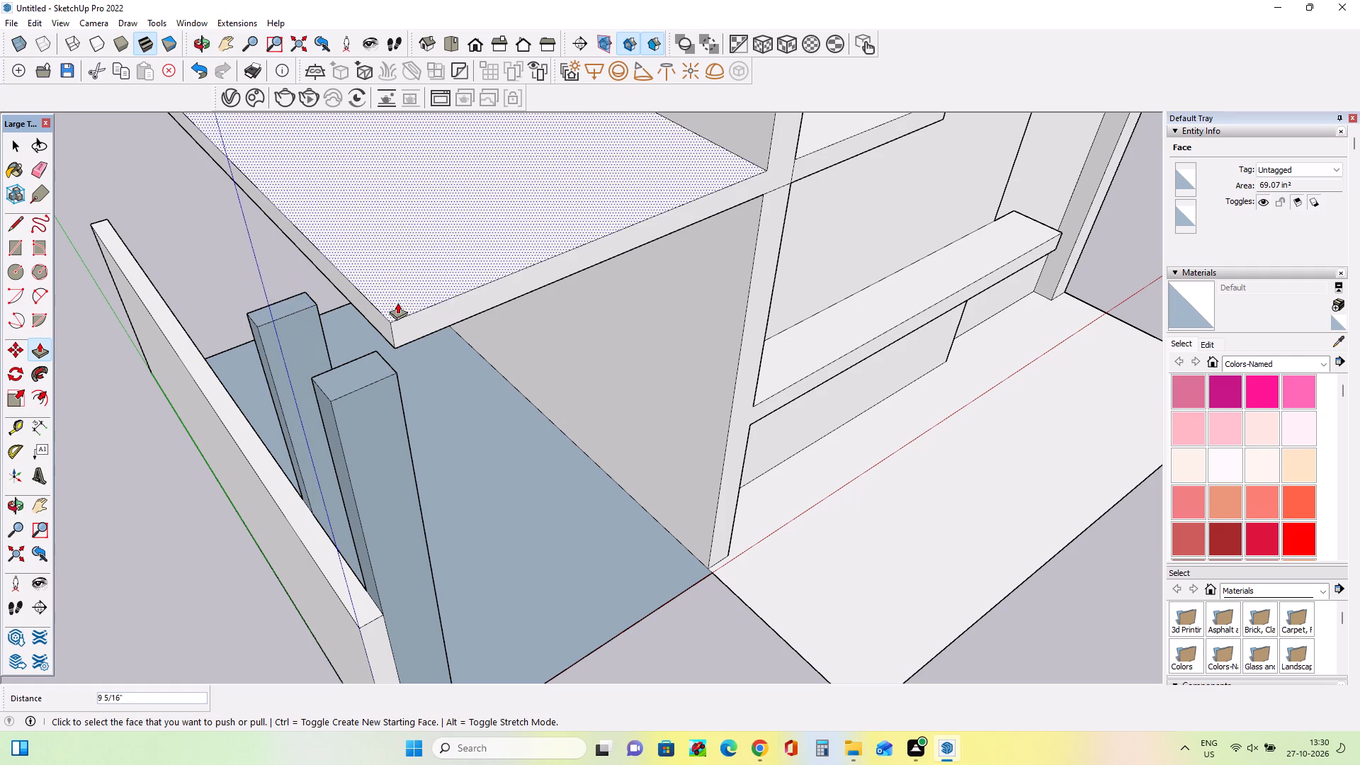
Extend the canopy's outer side face about 1' 1 3/4" over the posts.
left_click_drag(385, 326, 318, 406)
Pull the 9 1/16" deep rectangle between the two posts up about 10' 11 3/4" to the canopy.
middle_click_drag(368, 401, 333, 384)
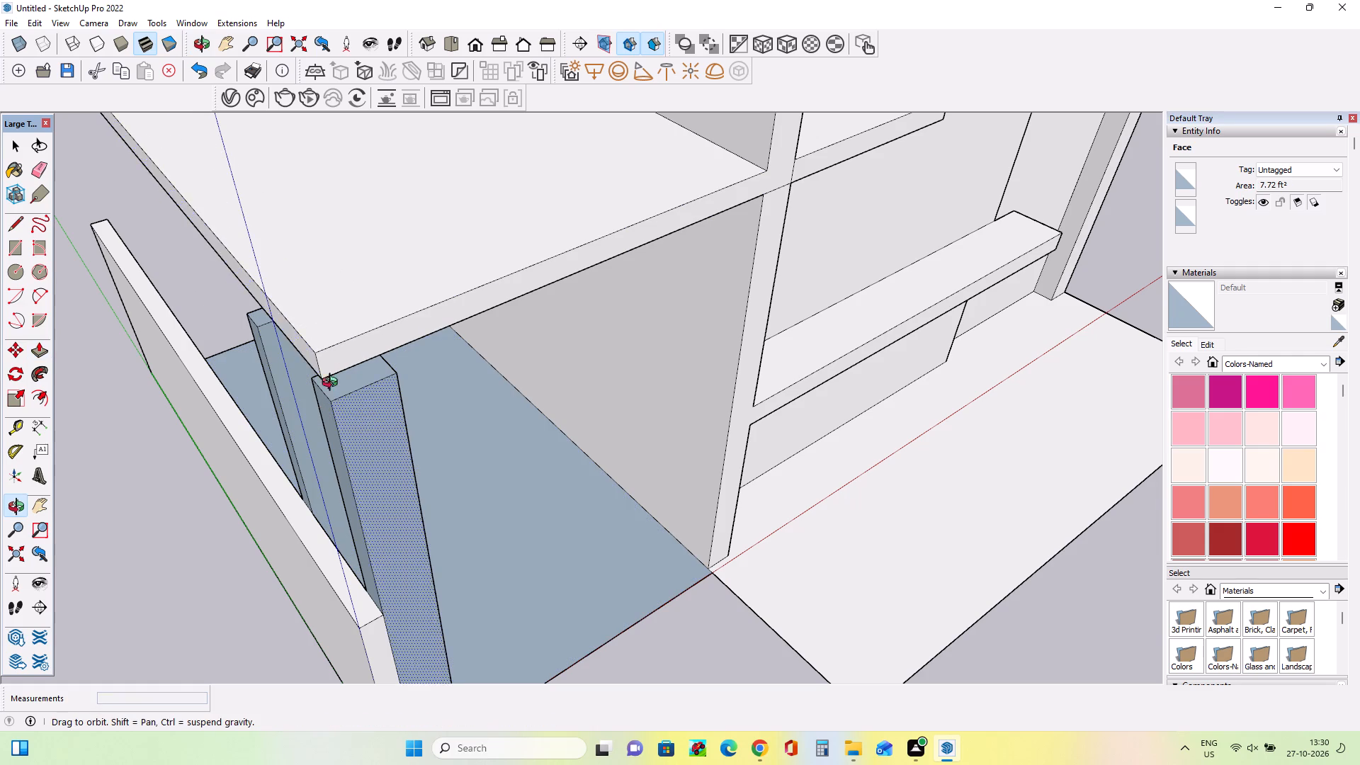
middle_click_drag(333, 384, 198, 233)
scroll(288, 254, "down", 4)
middle_click_drag(364, 299, 139, 357)
scroll(312, 433, "up", 4)
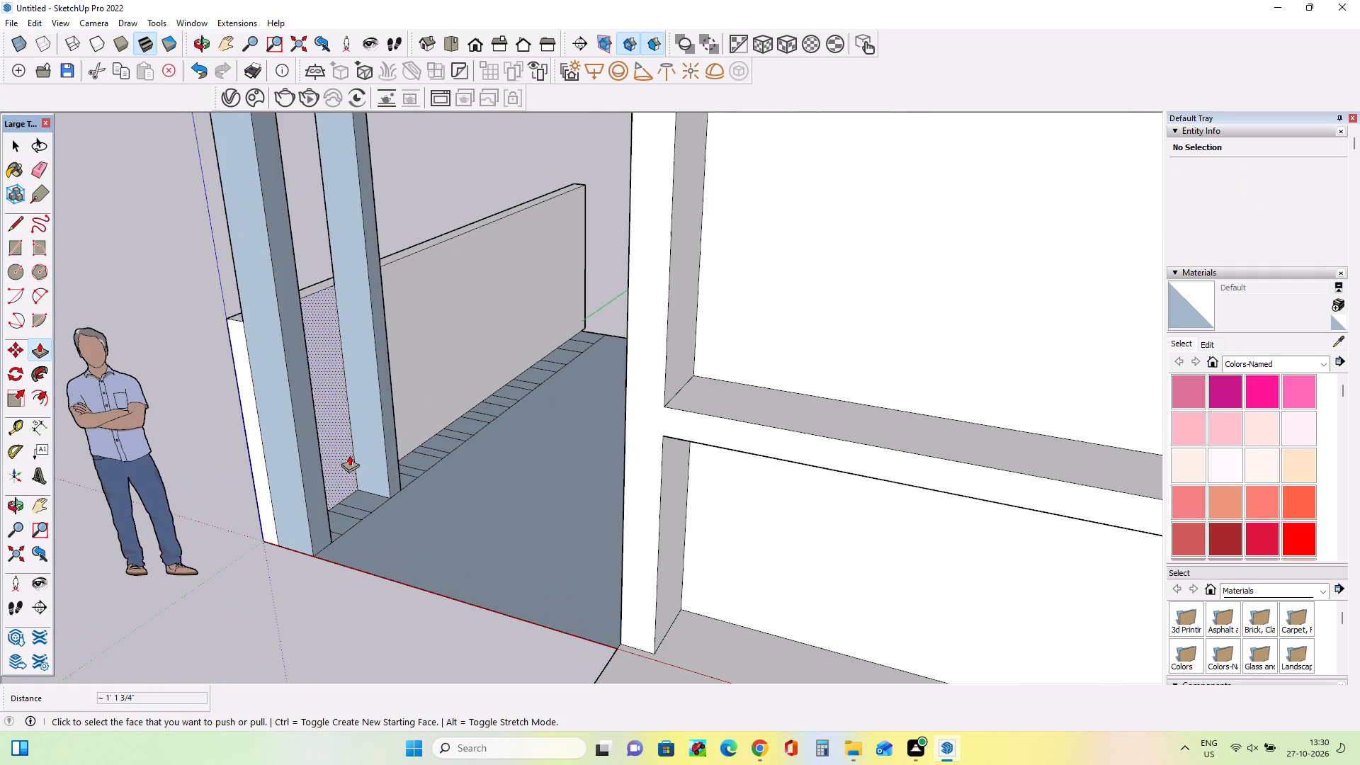
middle_click_drag(367, 520, 297, 572)
scroll(306, 562, "up", 1)
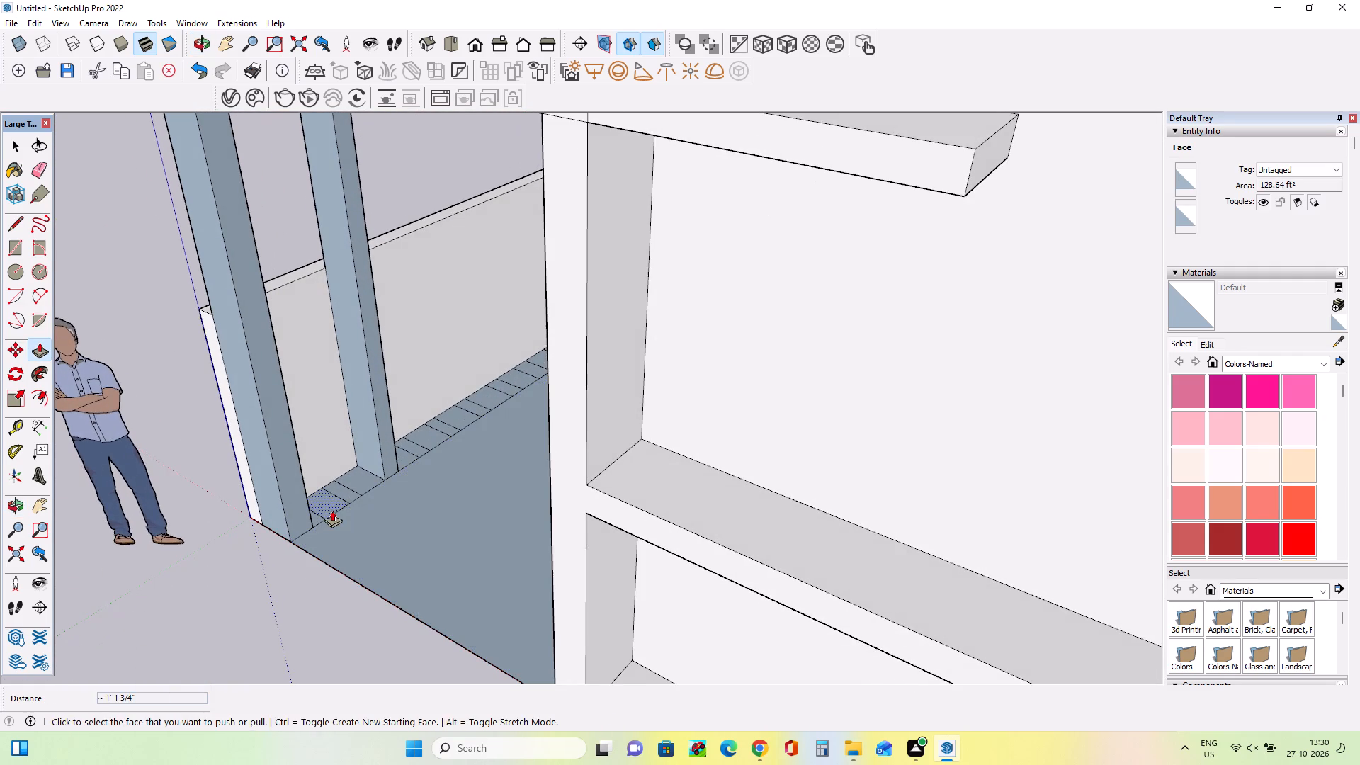
left_click_drag(332, 510, 336, 242)
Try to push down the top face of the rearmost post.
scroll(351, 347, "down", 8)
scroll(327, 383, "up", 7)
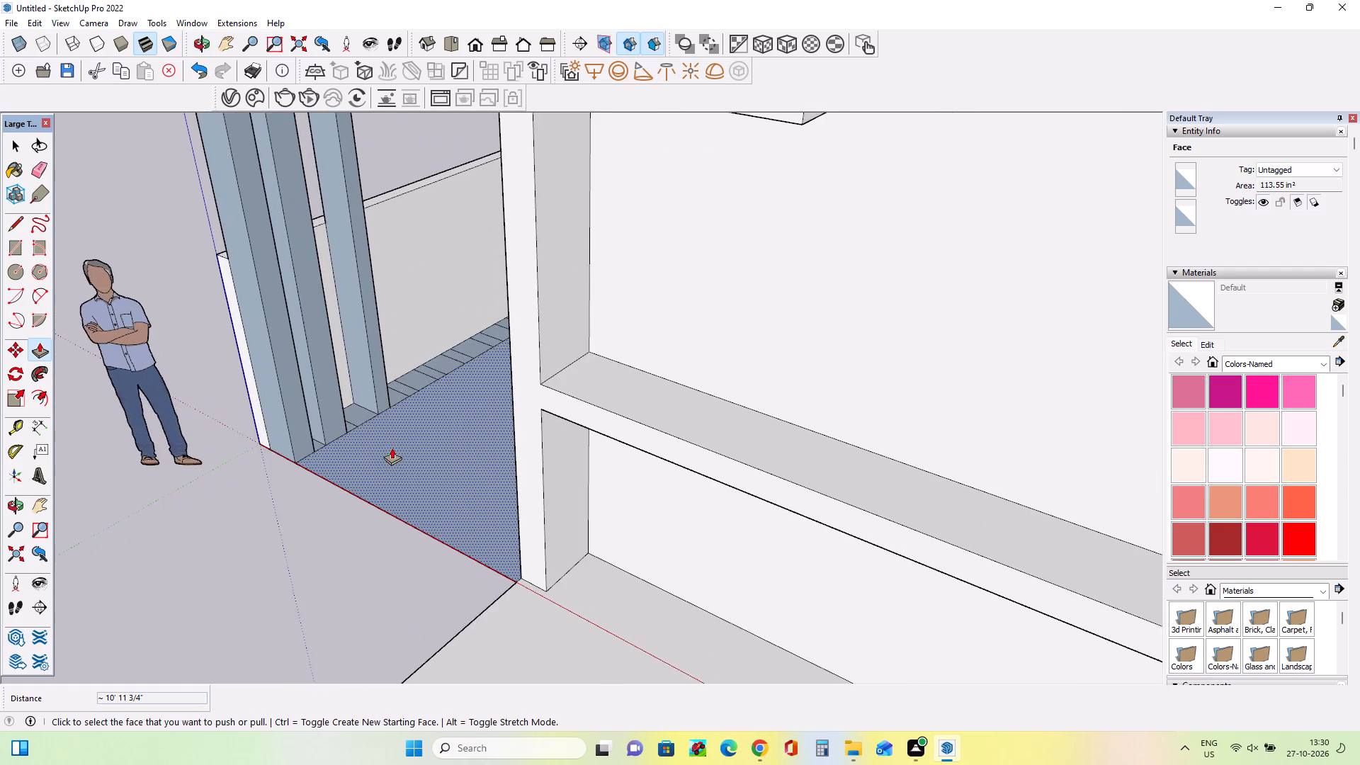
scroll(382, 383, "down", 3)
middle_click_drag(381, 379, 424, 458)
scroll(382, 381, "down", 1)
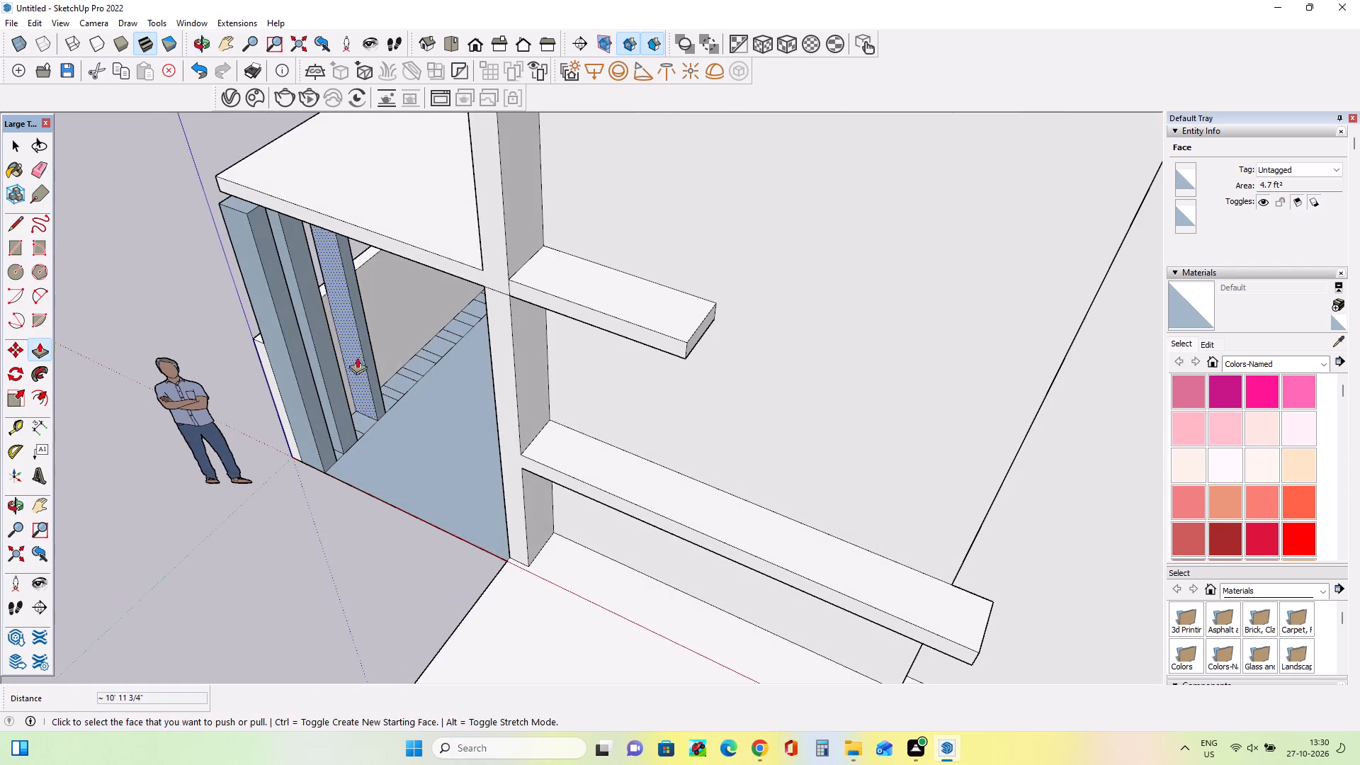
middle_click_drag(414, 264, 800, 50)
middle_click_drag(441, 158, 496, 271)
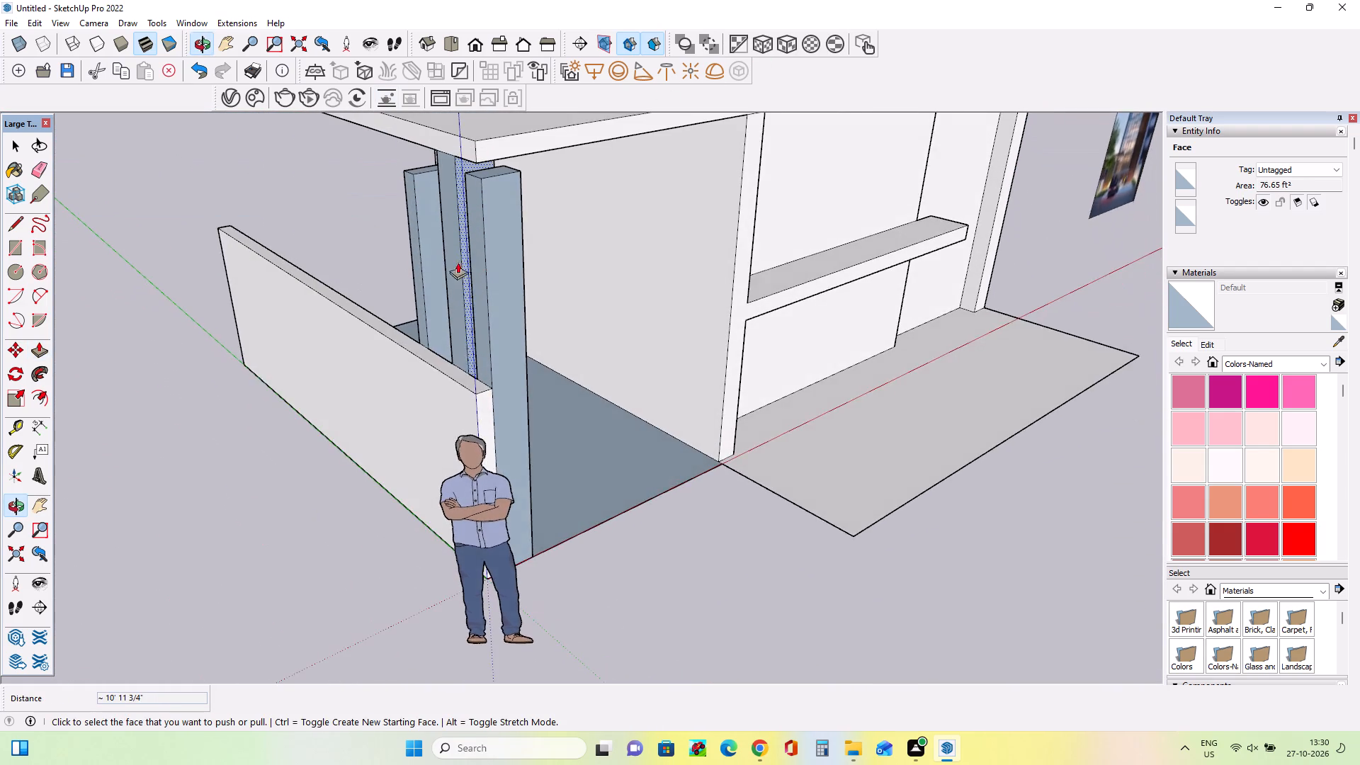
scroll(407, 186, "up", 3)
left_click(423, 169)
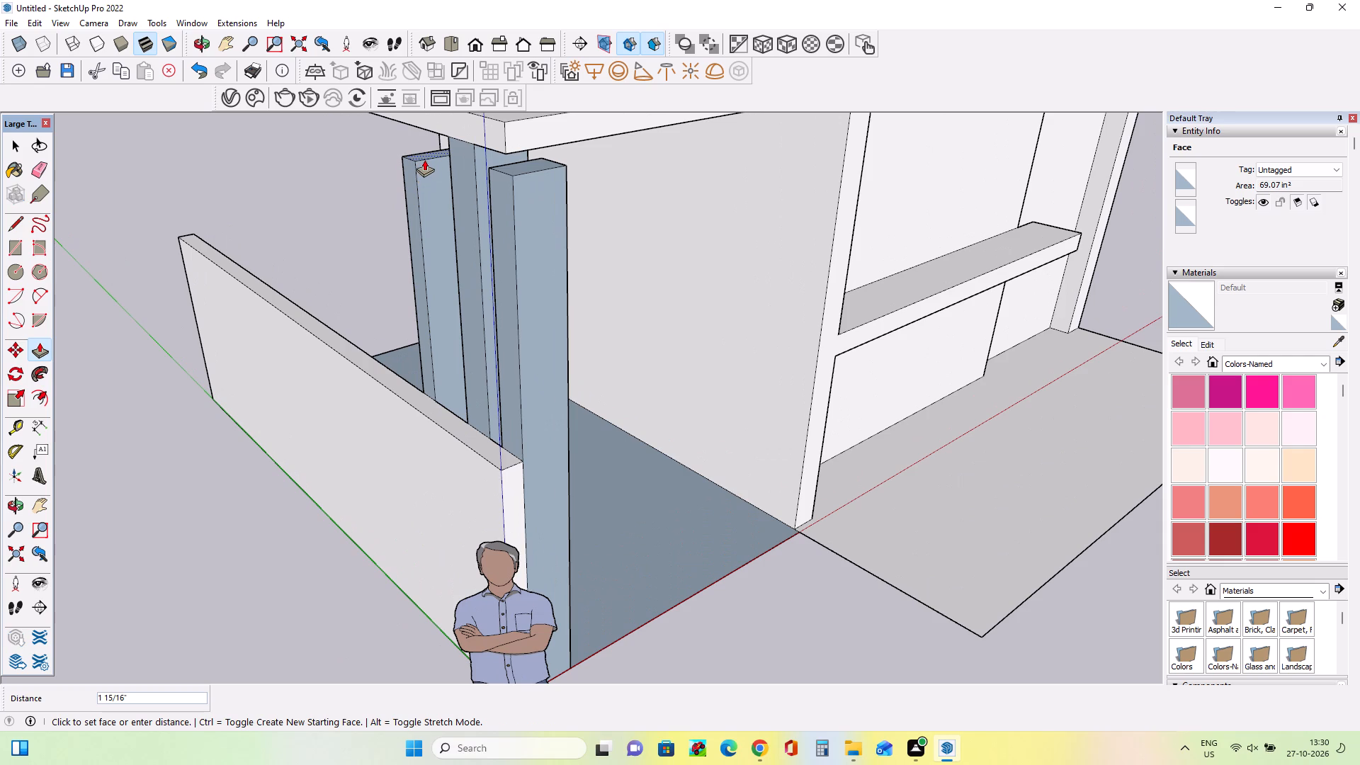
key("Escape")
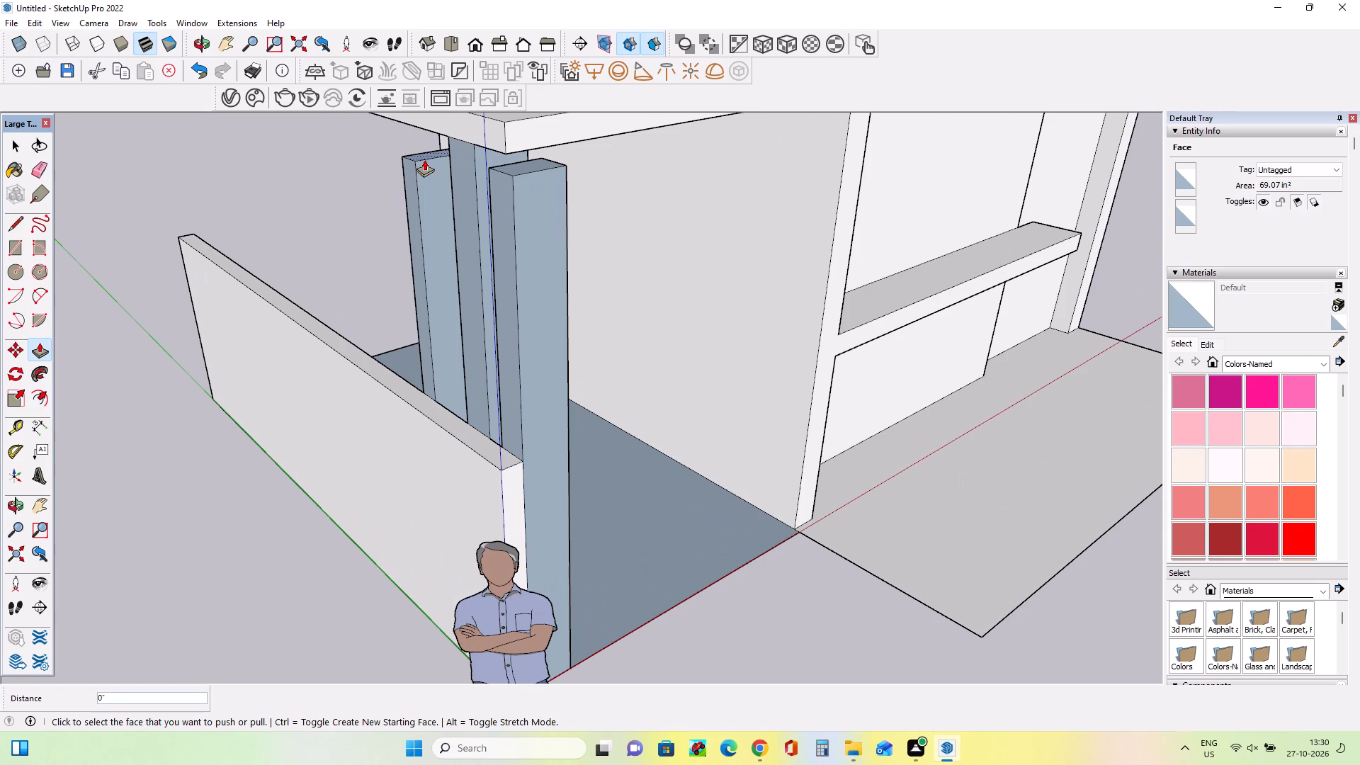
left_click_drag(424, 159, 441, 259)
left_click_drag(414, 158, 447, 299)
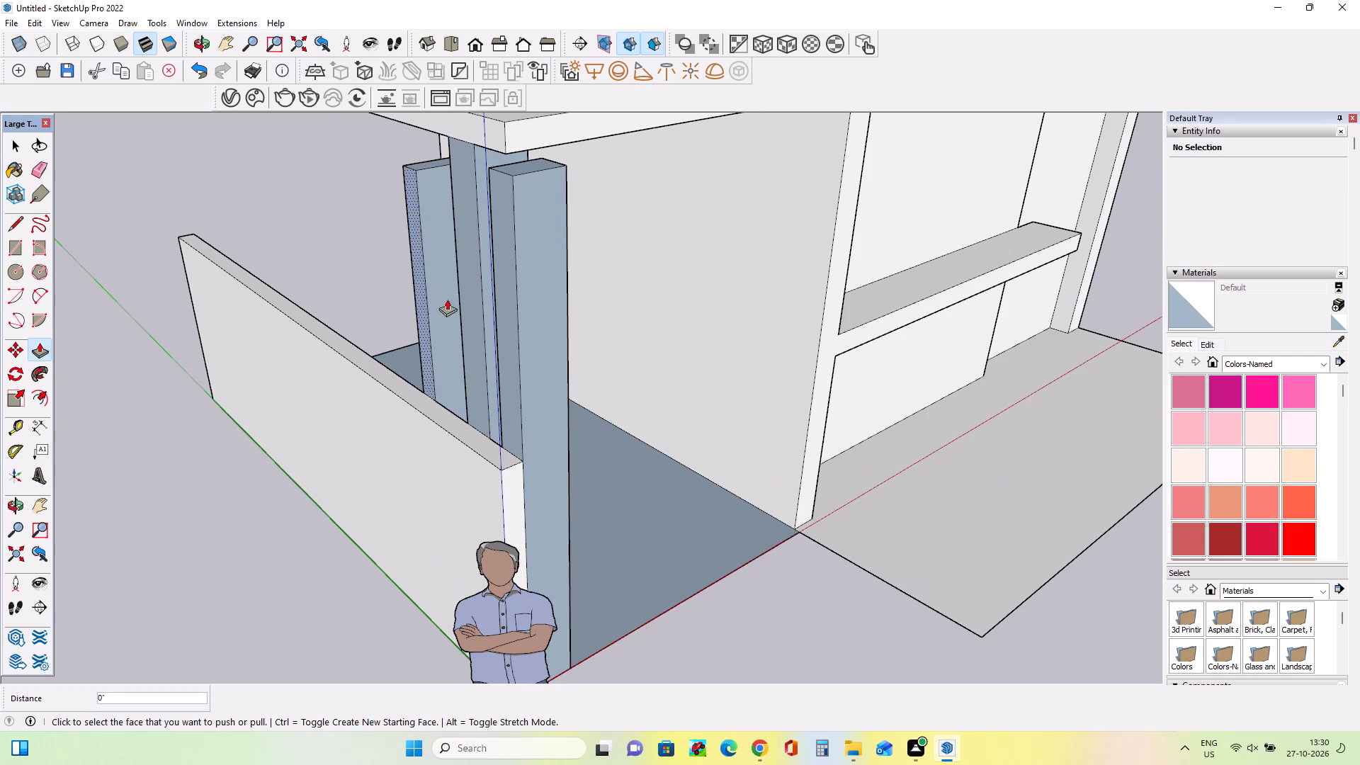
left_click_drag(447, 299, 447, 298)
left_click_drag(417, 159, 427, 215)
Push the rearmost post's top face down about 10' 2 7/16" to ground level to remove the post.
middle_click_drag(594, 243, 243, 248)
scroll(353, 92, "up", 10)
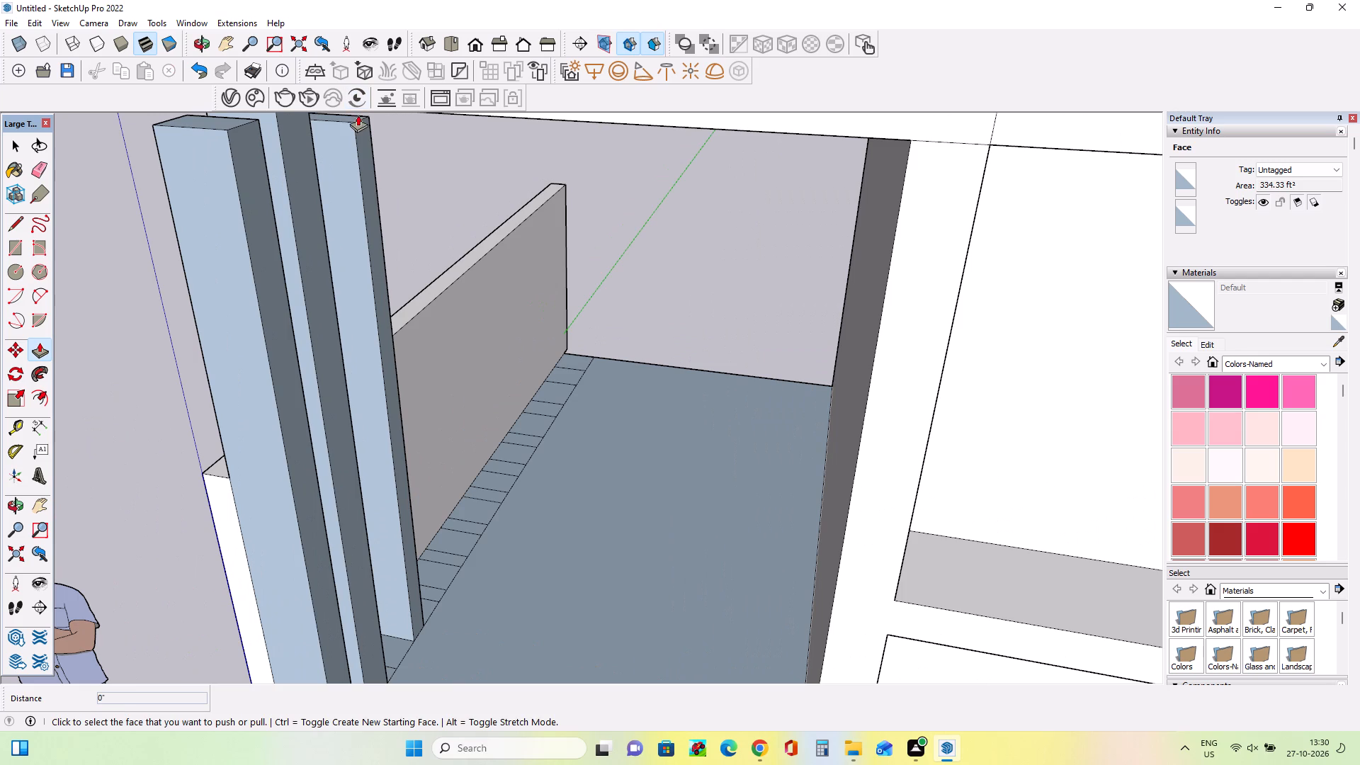
left_click_drag(353, 116, 449, 641)
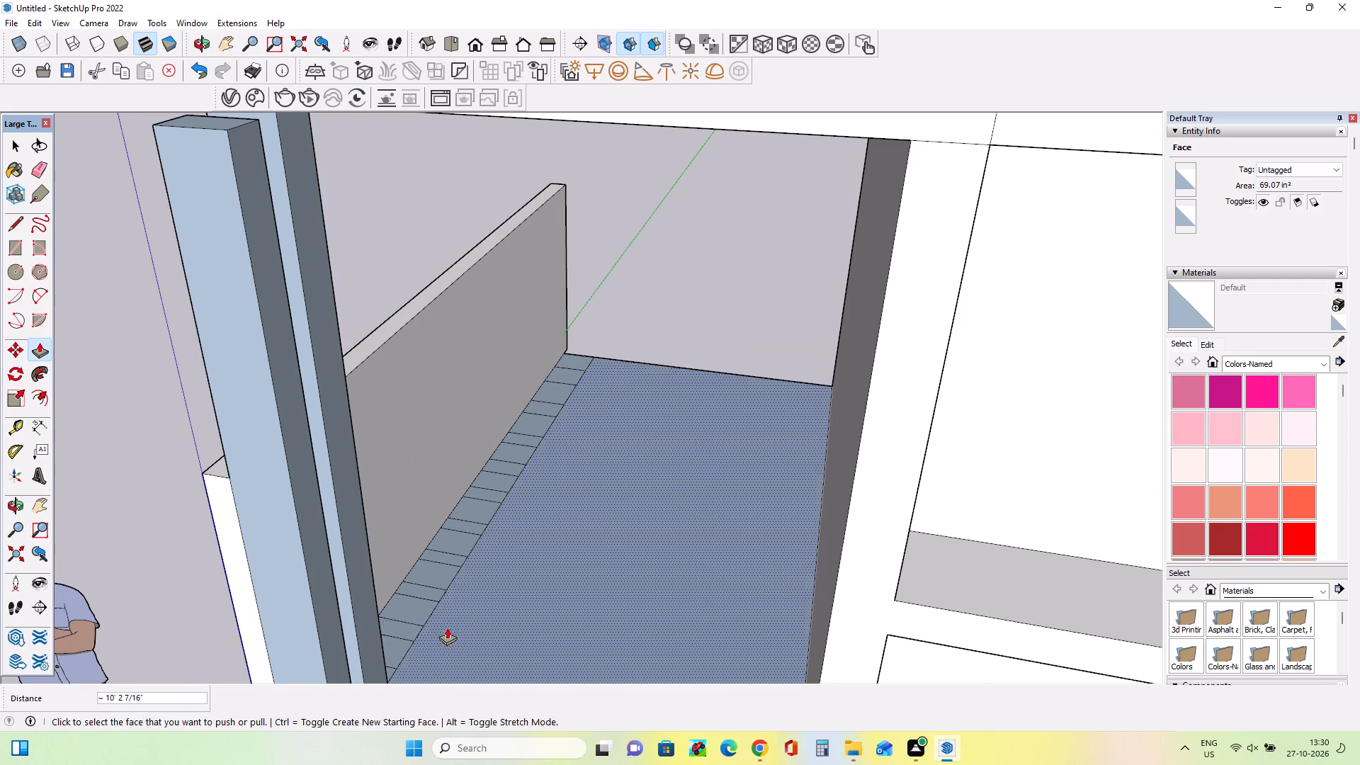
Pull the strip rectangle just behind the removed post up 10' 7 1/4" and raise its top another 4 1/2" to meet the canopy.
middle_click_drag(447, 594, 278, 611)
scroll(307, 601, "up", 3)
left_click_drag(337, 567, 331, 531)
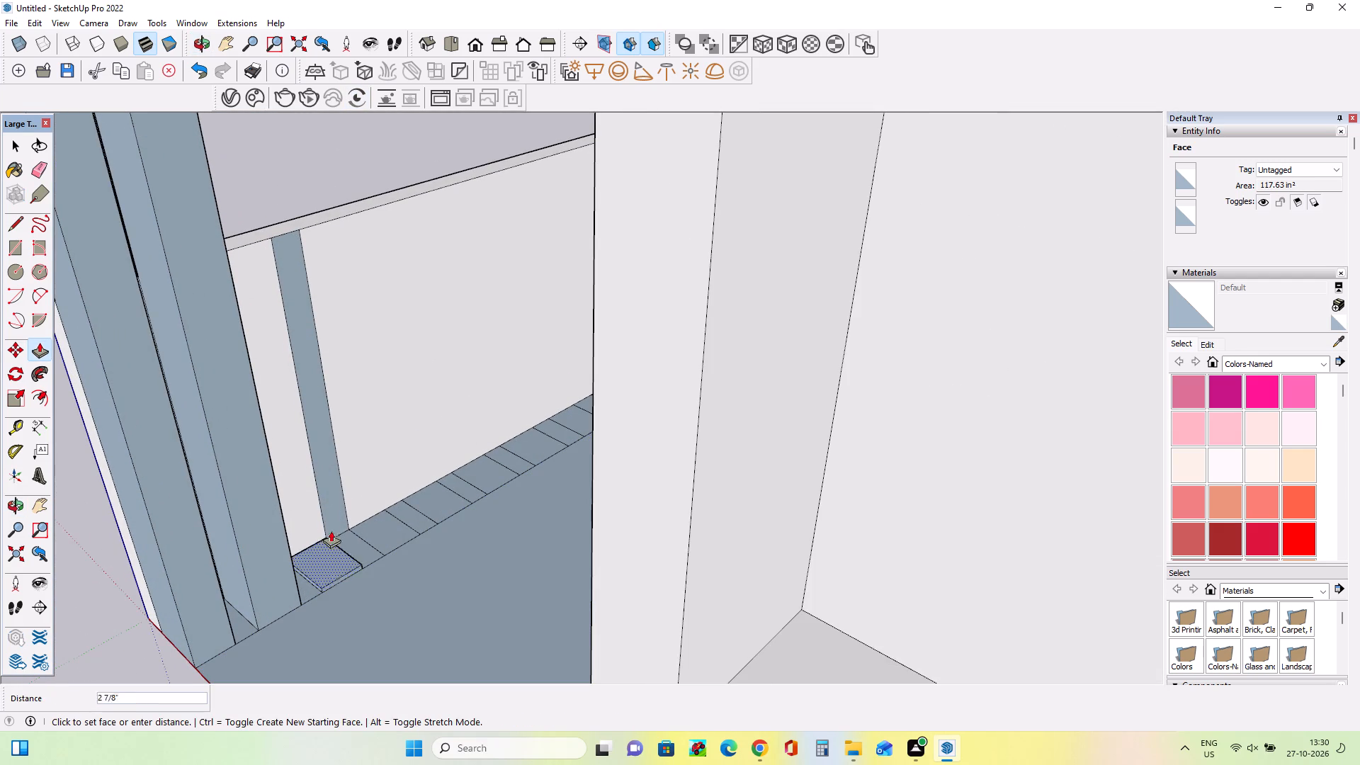
left_click_drag(331, 531, 256, 109)
scroll(286, 268, "down", 9)
middle_click_drag(249, 237, 457, 137)
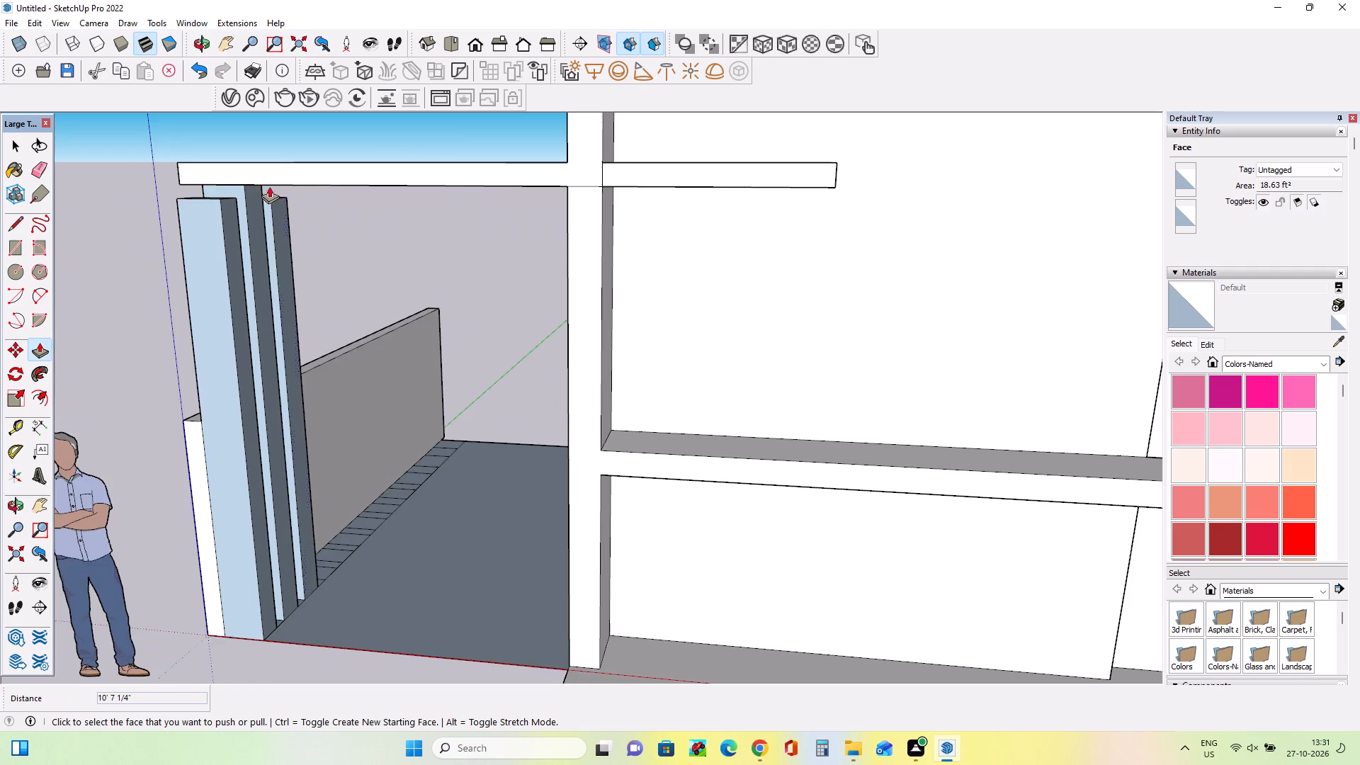
scroll(264, 167, "up", 7)
left_click_drag(281, 217, 276, 188)
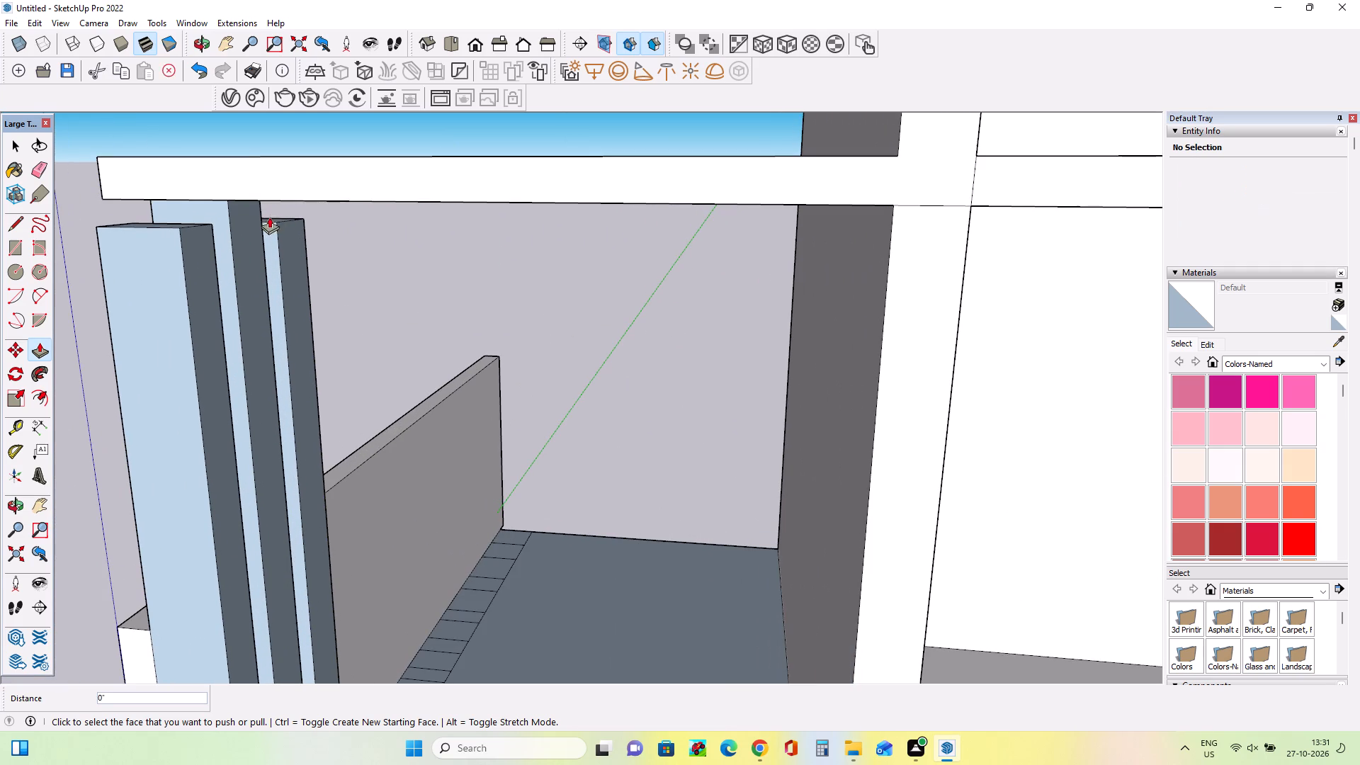
left_click_drag(278, 215, 285, 186)
scroll(278, 204, "up", 8)
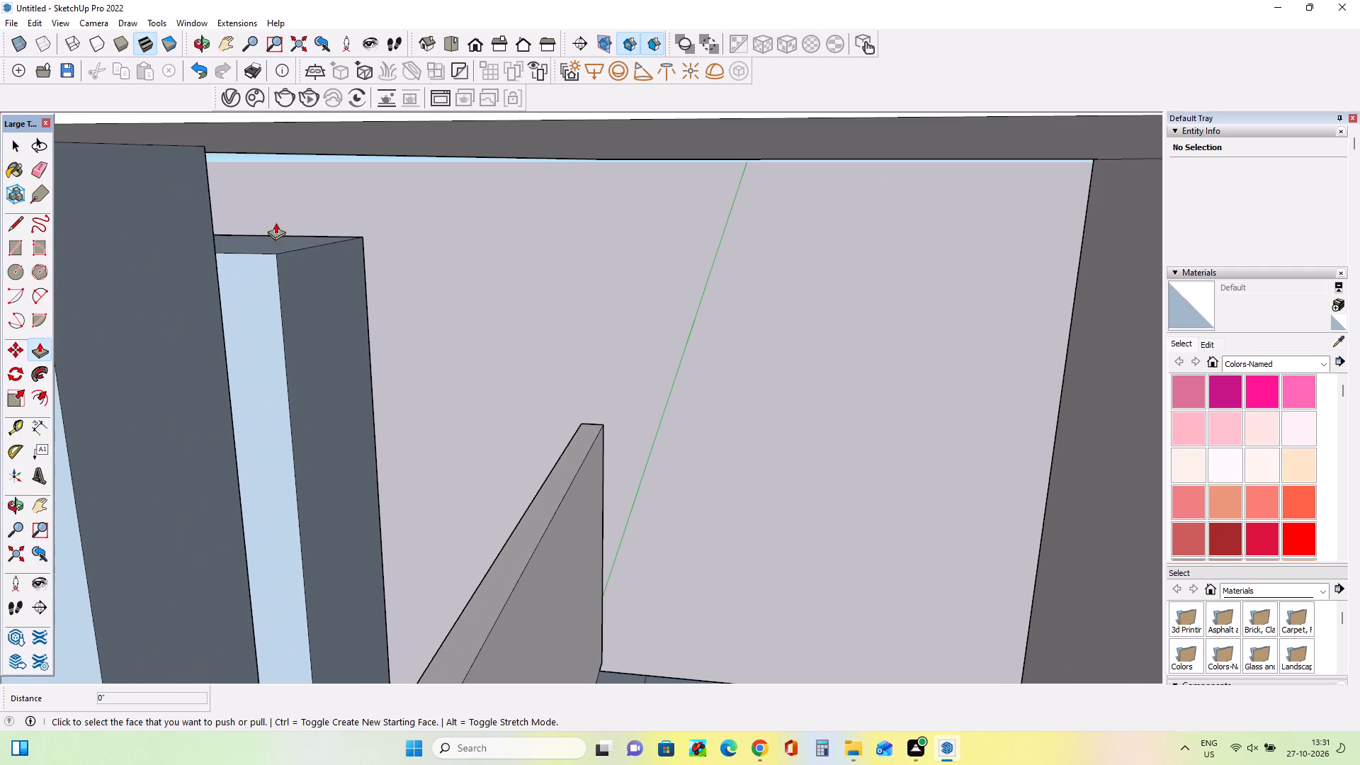
left_click_drag(276, 250, 290, 144)
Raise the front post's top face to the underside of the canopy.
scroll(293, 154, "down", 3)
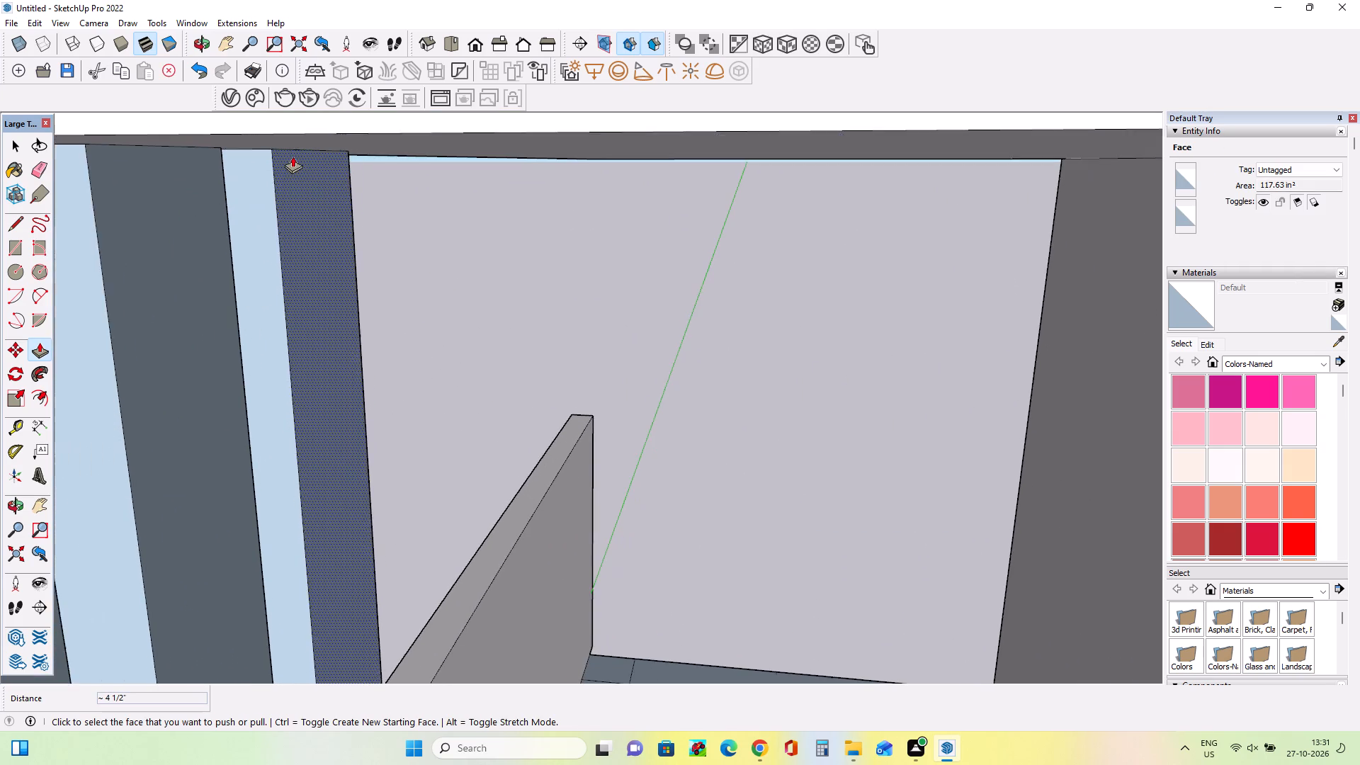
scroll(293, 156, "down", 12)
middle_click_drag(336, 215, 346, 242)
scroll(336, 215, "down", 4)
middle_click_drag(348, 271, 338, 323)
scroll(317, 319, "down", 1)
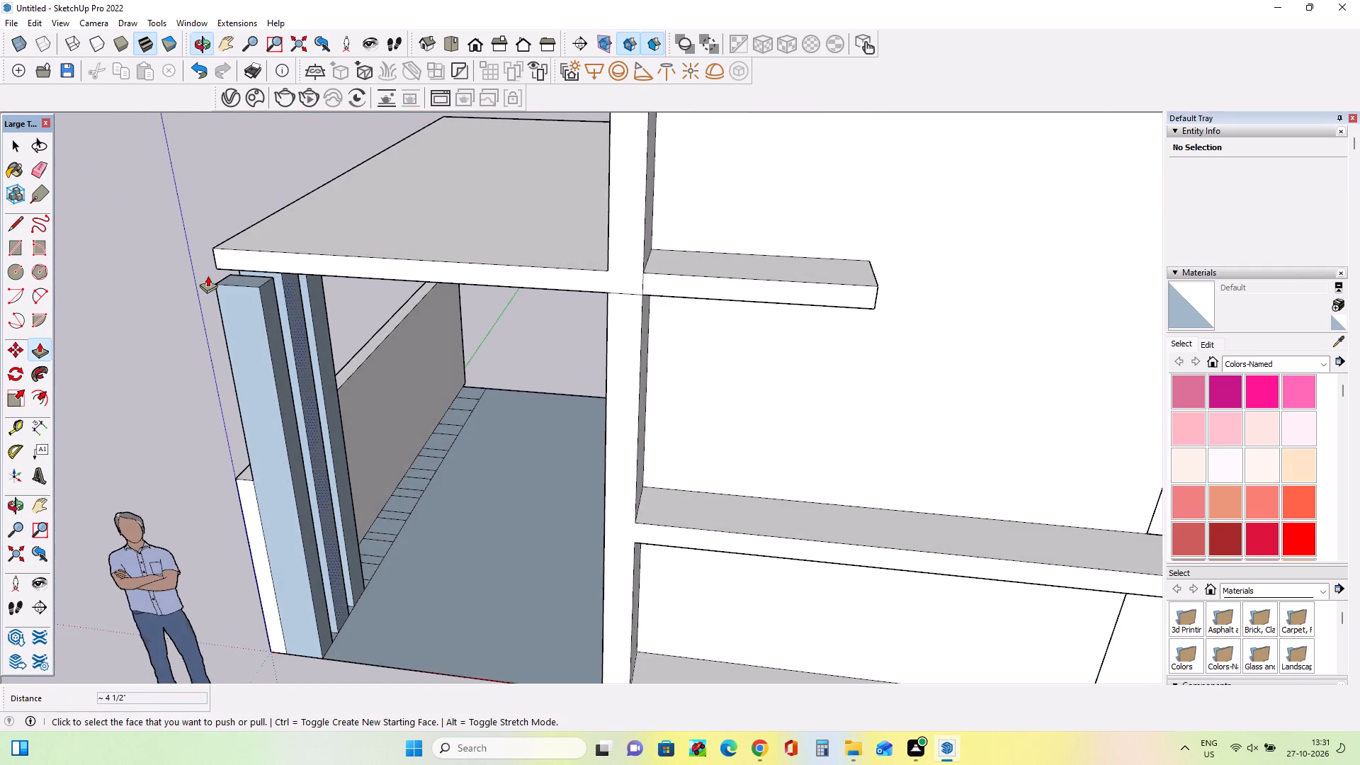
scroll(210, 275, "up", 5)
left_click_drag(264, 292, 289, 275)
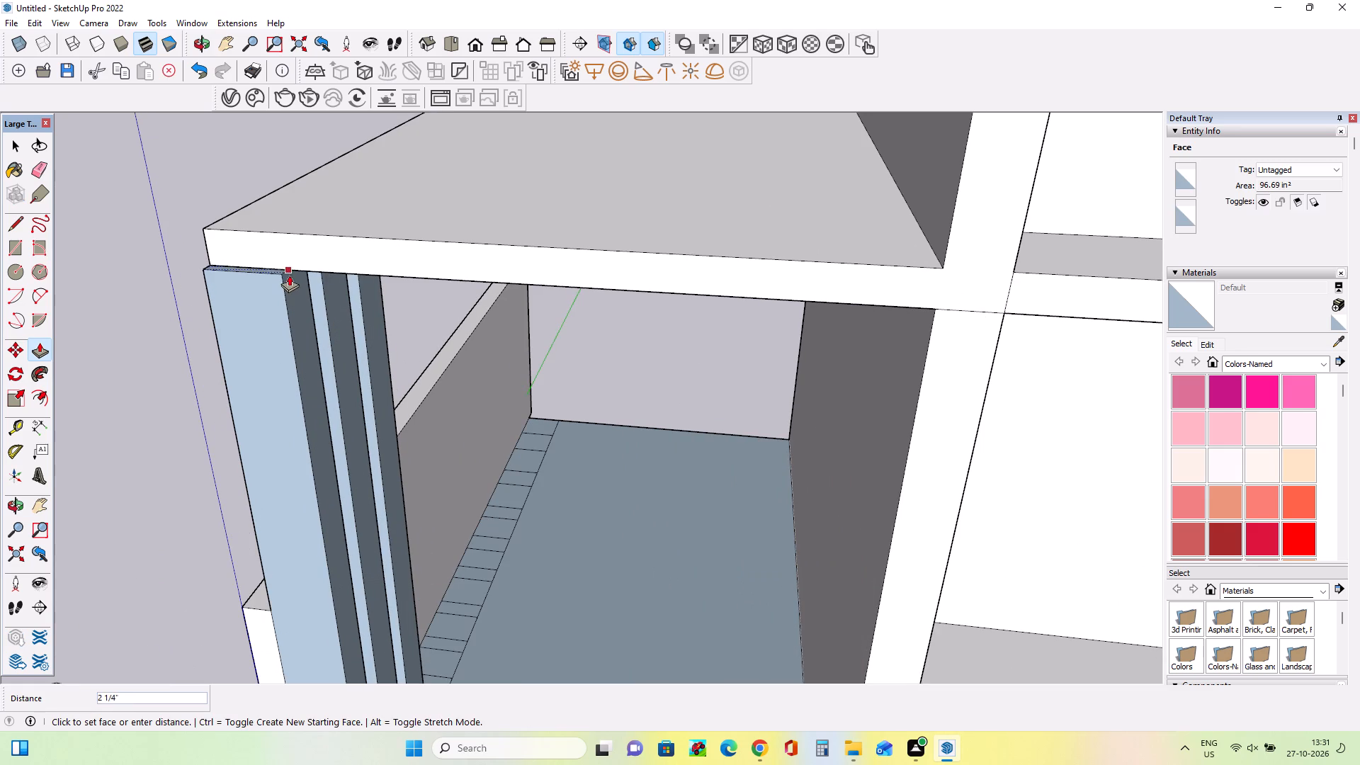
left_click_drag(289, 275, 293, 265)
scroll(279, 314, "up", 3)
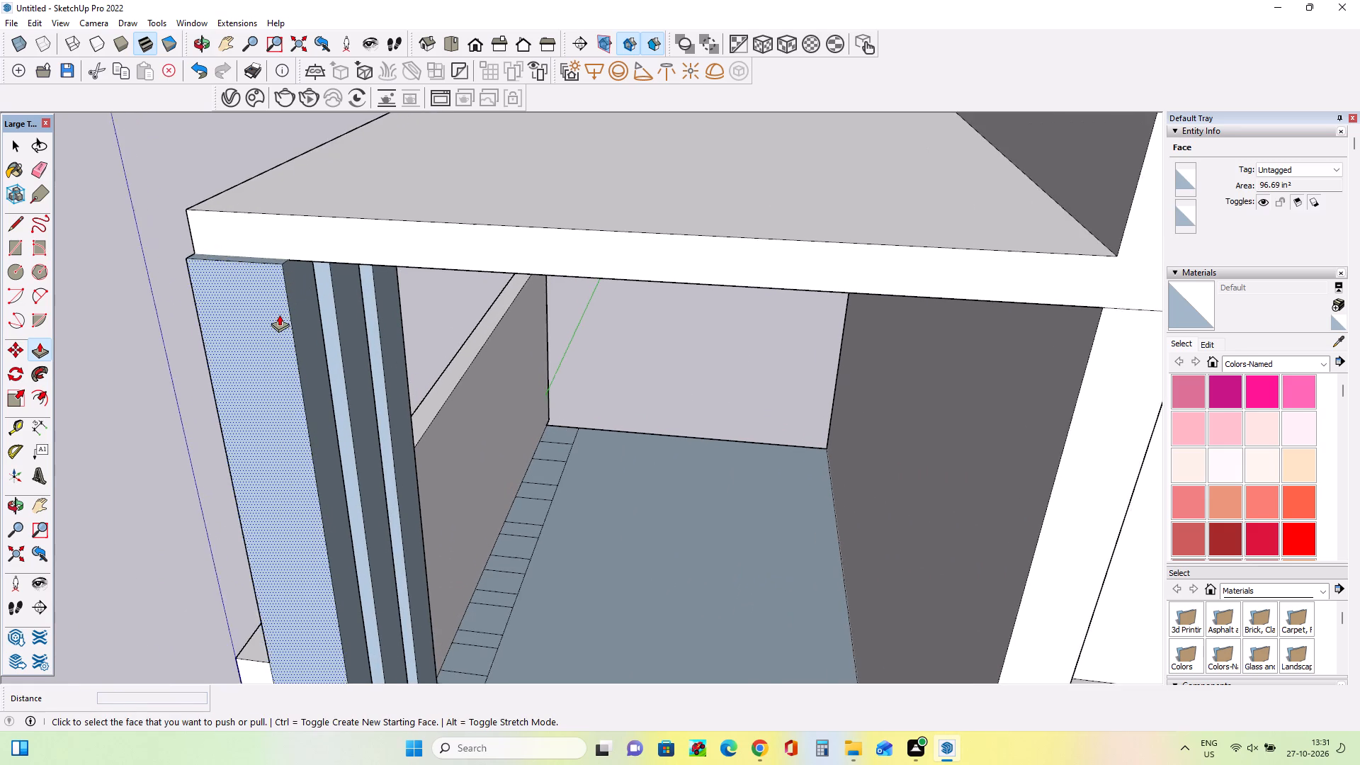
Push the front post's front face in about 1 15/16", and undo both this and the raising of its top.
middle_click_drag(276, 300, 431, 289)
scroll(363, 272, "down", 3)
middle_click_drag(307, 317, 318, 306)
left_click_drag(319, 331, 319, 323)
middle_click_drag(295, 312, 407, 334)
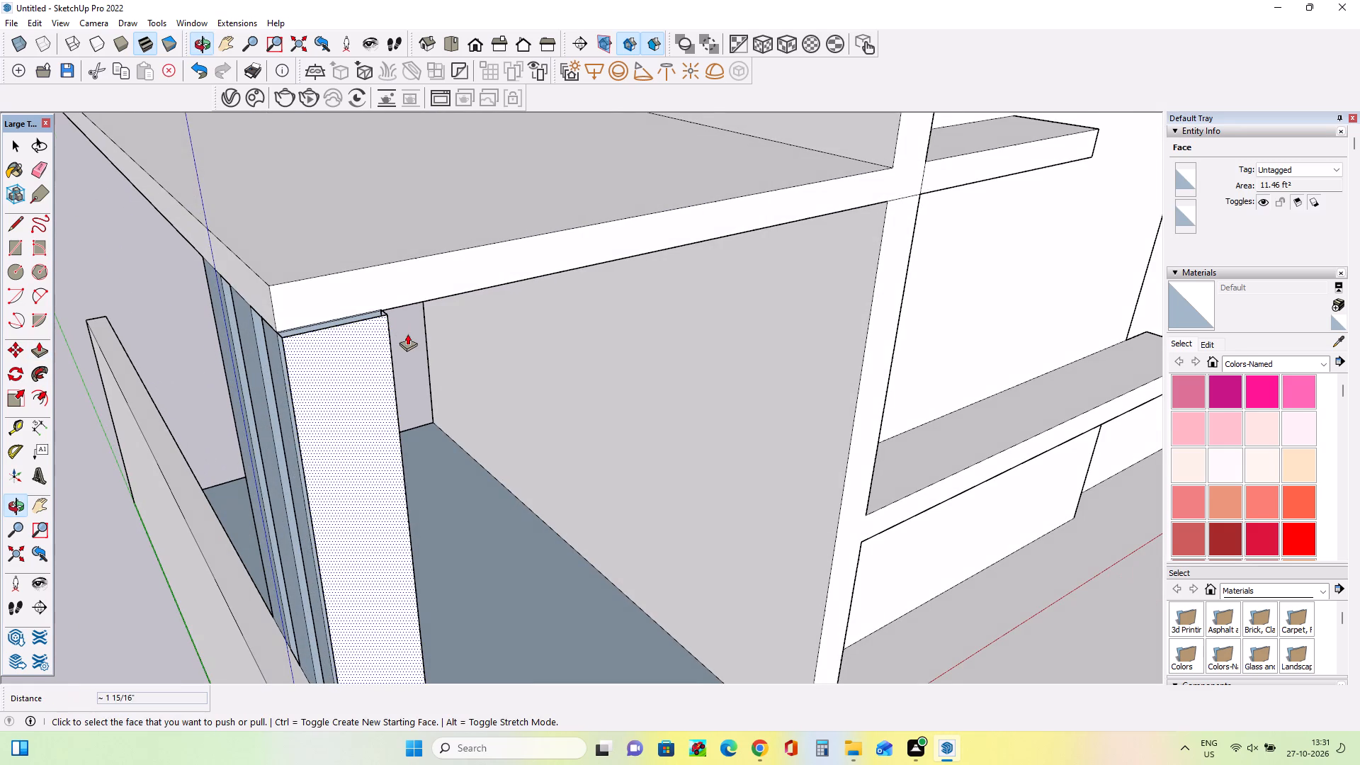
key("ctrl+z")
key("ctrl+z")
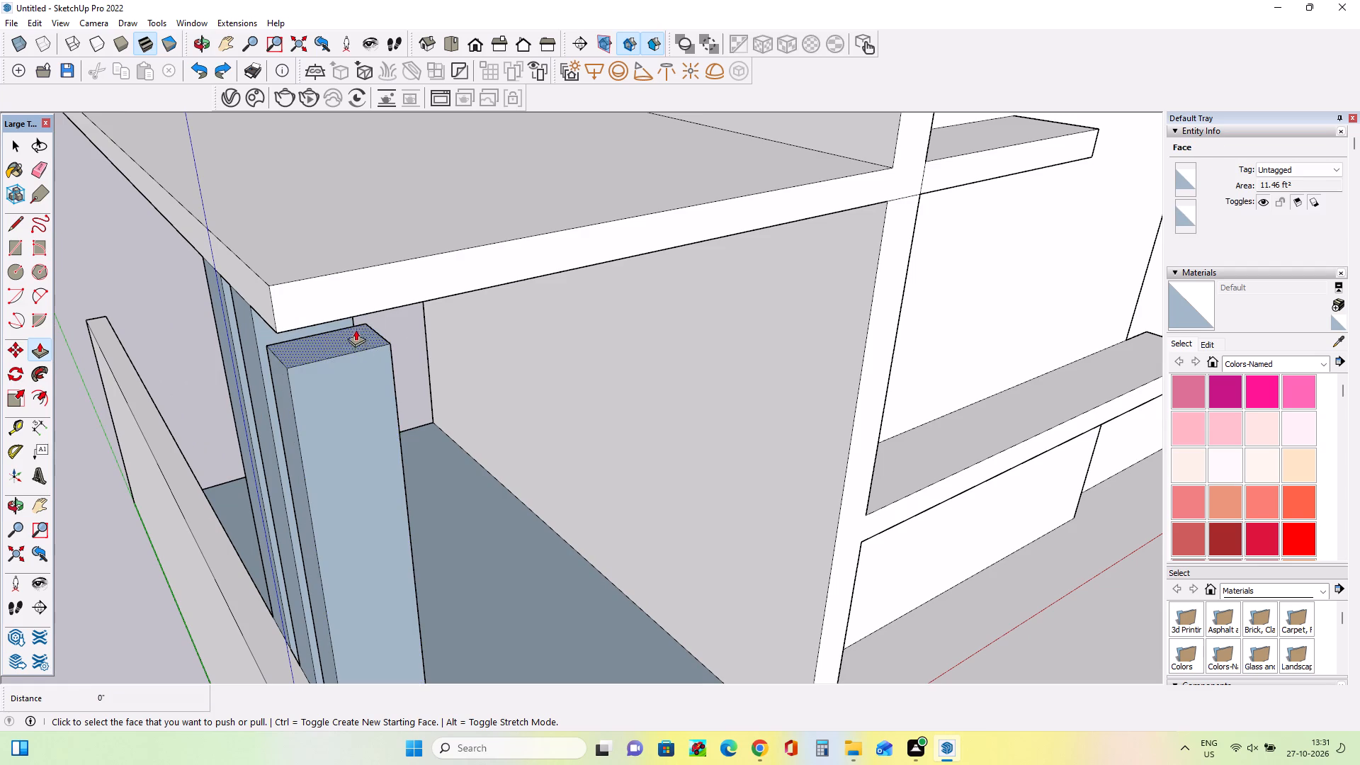
Push the front post's front face inward 2 1/16".
left_click_drag(364, 389, 361, 380)
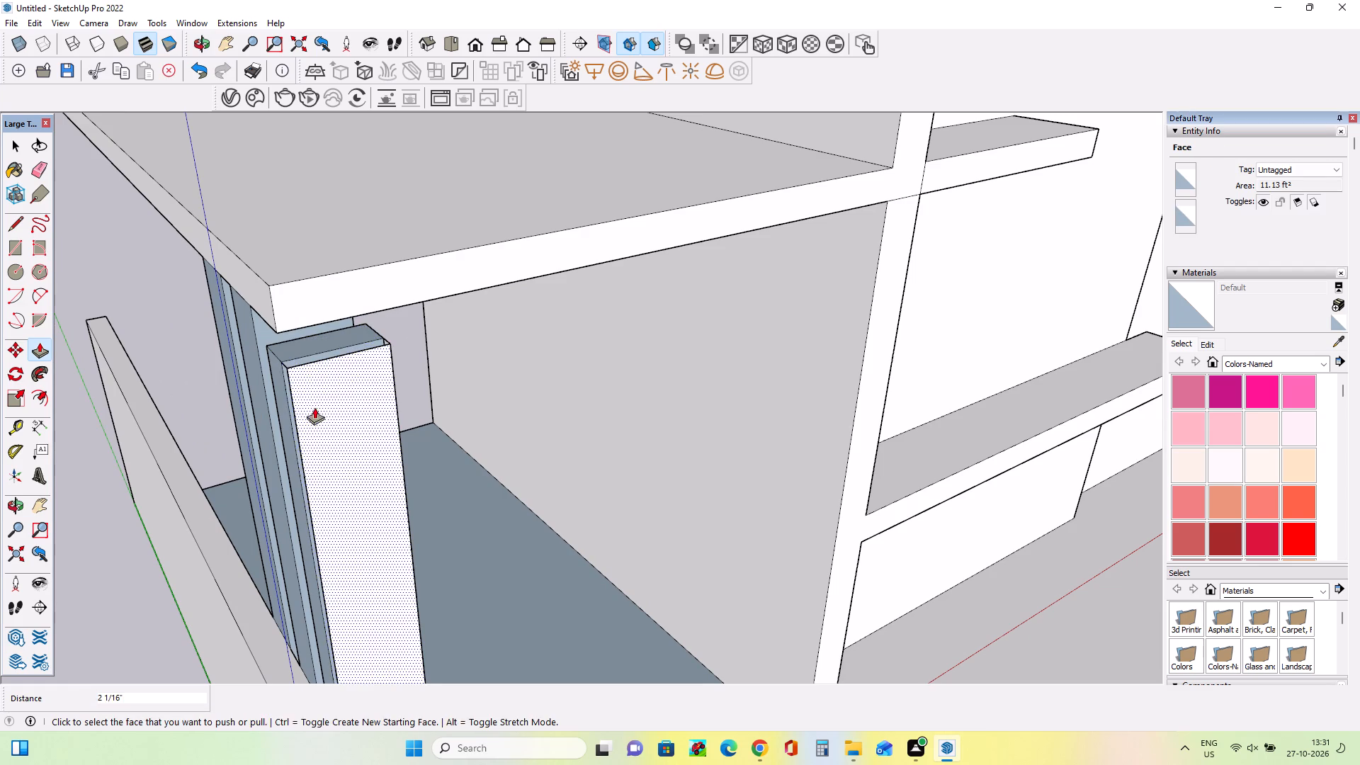
middle_click_drag(320, 407, 417, 378)
scroll(367, 373, "up", 3)
middle_click_drag(401, 378, 458, 369)
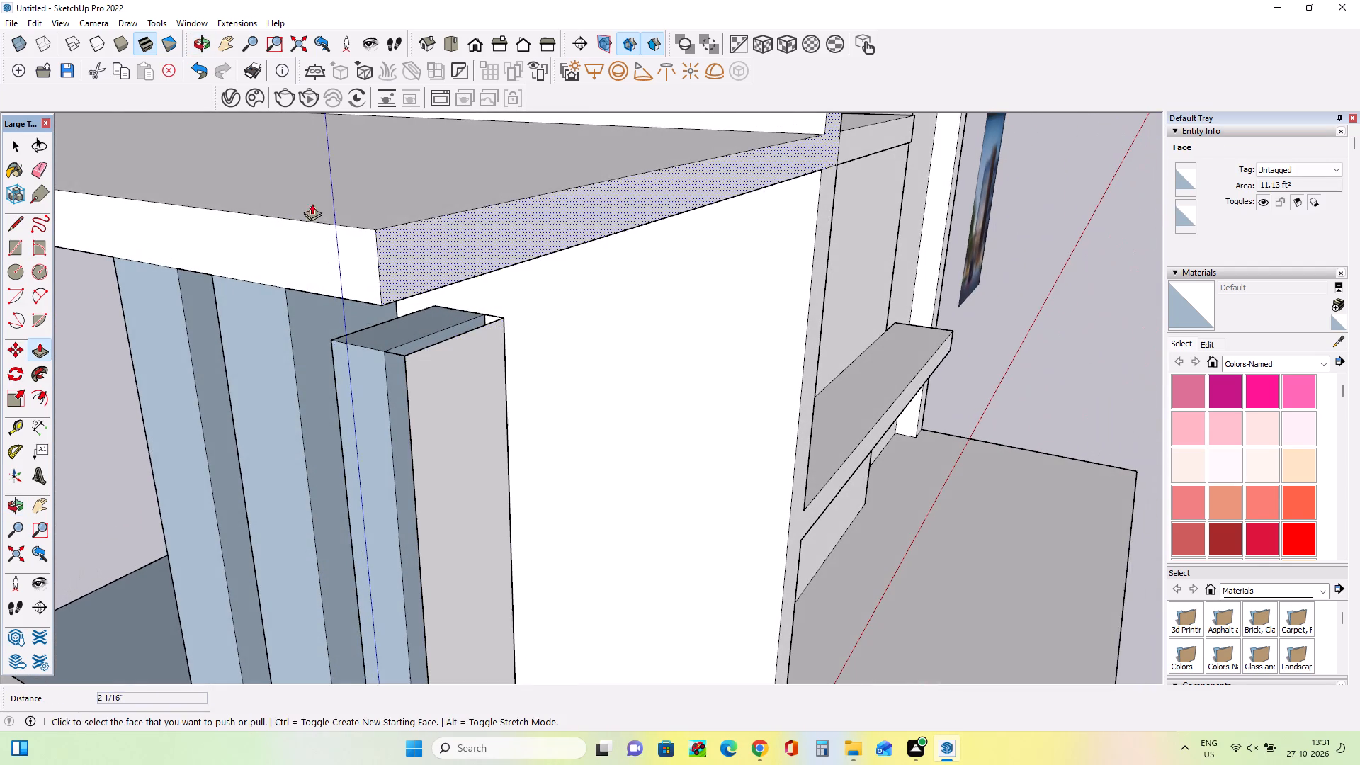
Erase the leftover edges and sliver face around the front post, including the stray lines on its side and top.
left_click(43, 166)
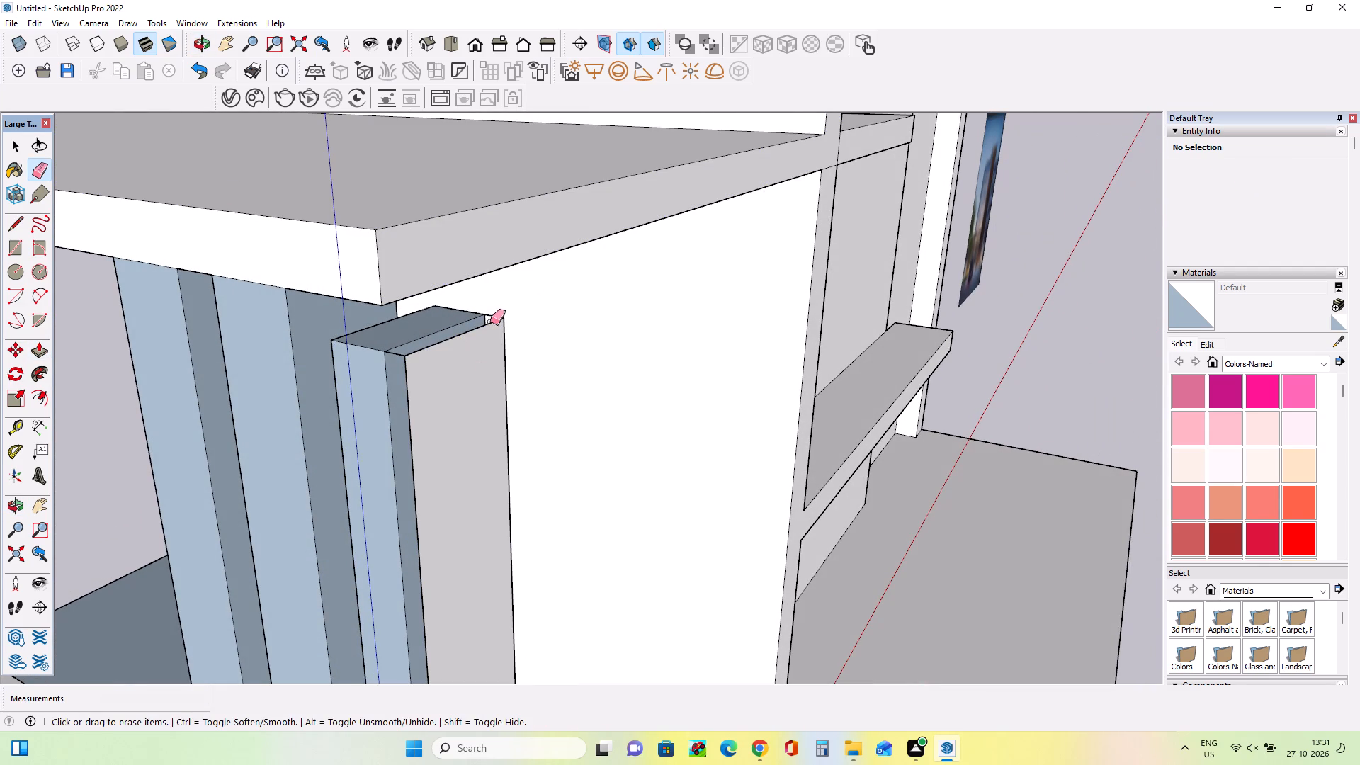
left_click(497, 318)
left_click(509, 353)
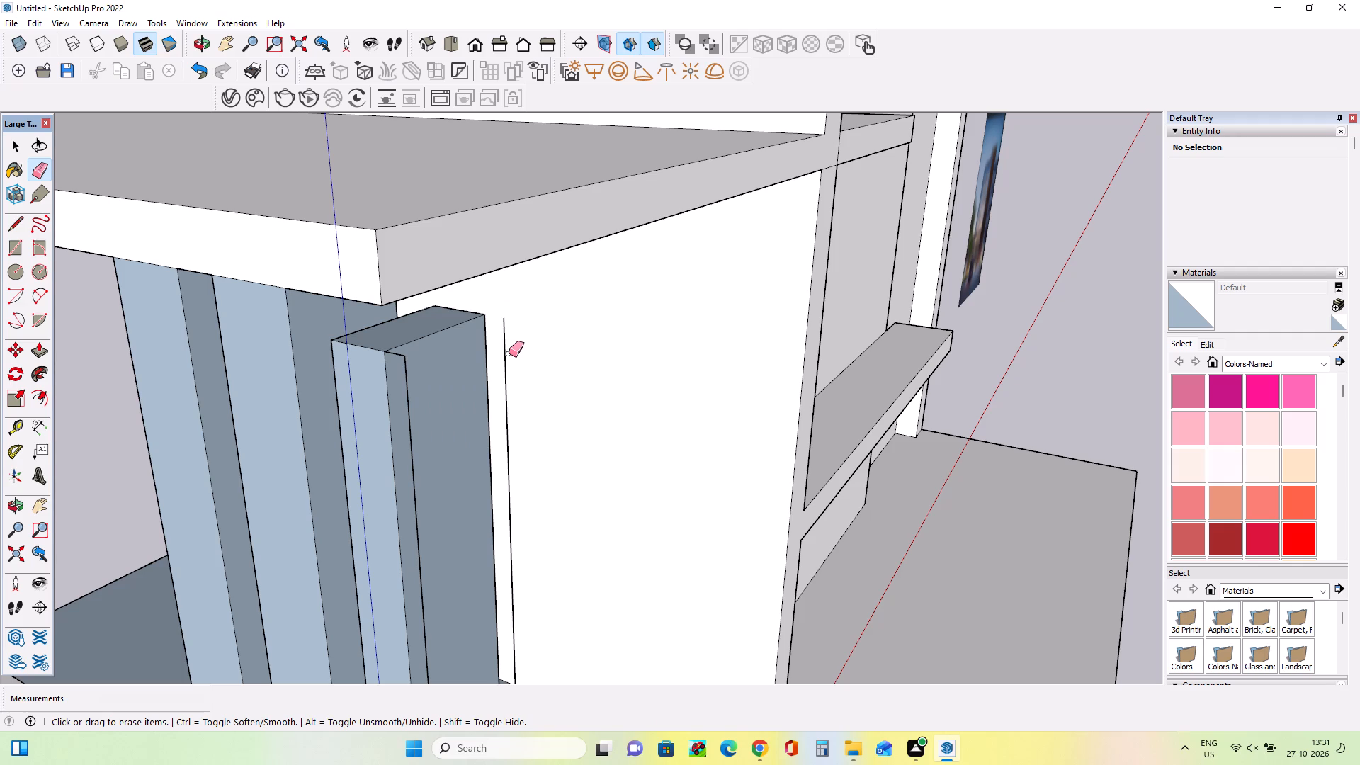
left_click(509, 353)
left_click(509, 361)
left_click(506, 366)
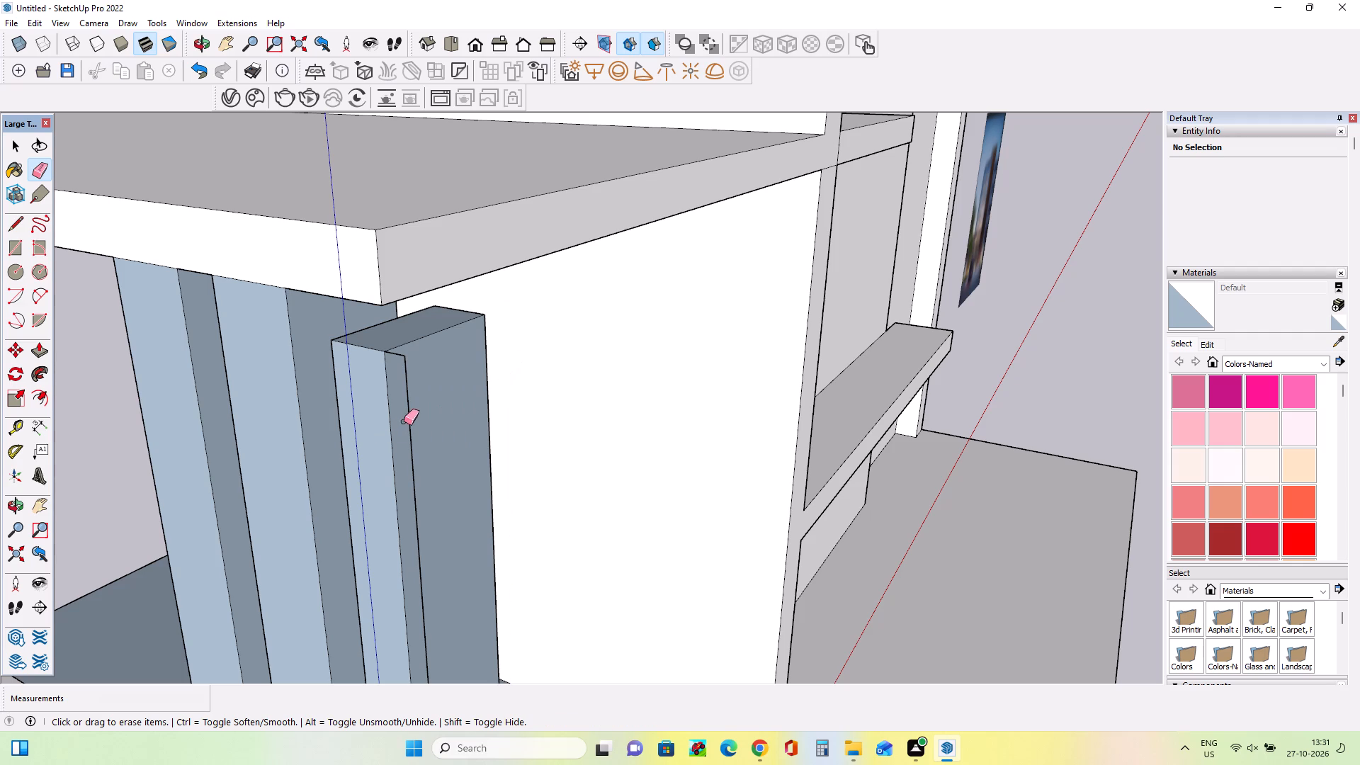
left_click_drag(407, 421, 413, 421)
left_click(407, 356)
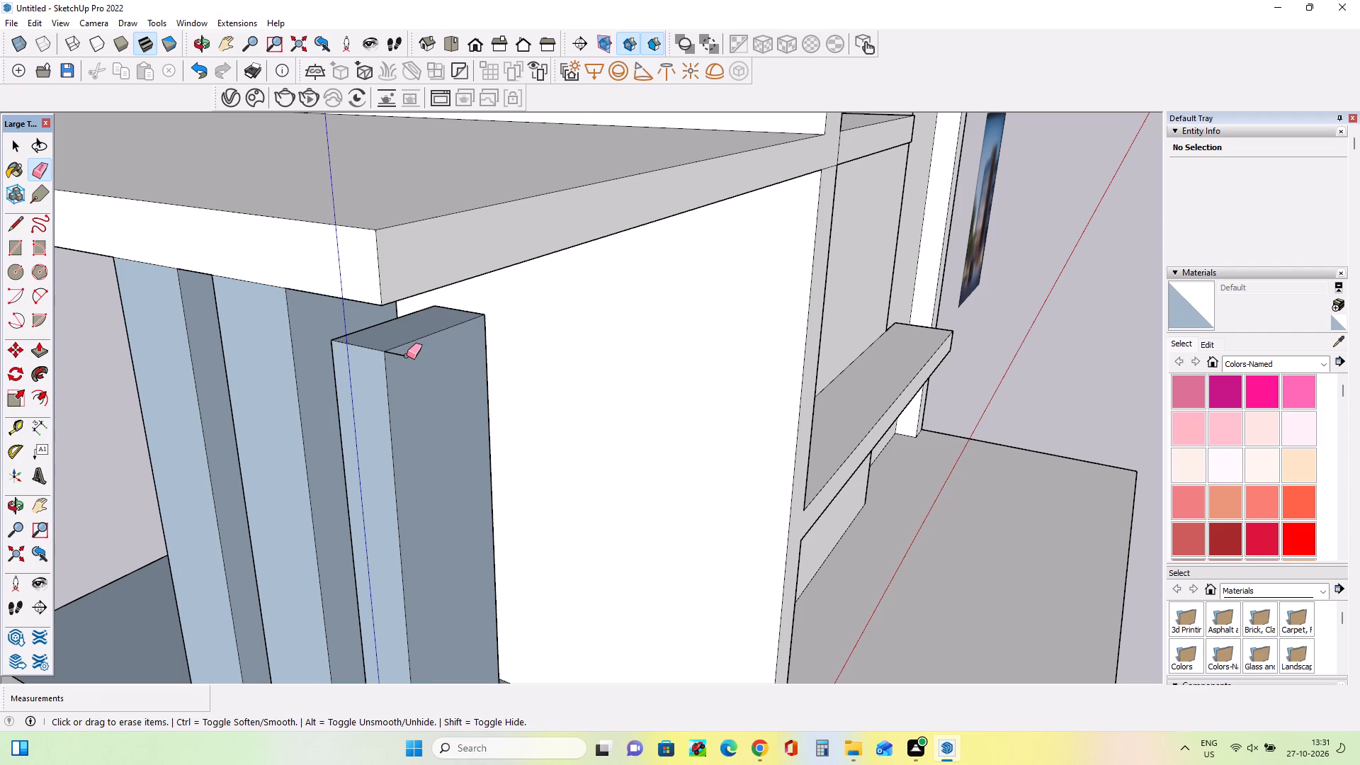
left_click(405, 357)
Raise the front post's top face 3 1/2" to the underside of the canopy.
middle_click_drag(411, 349, 414, 366)
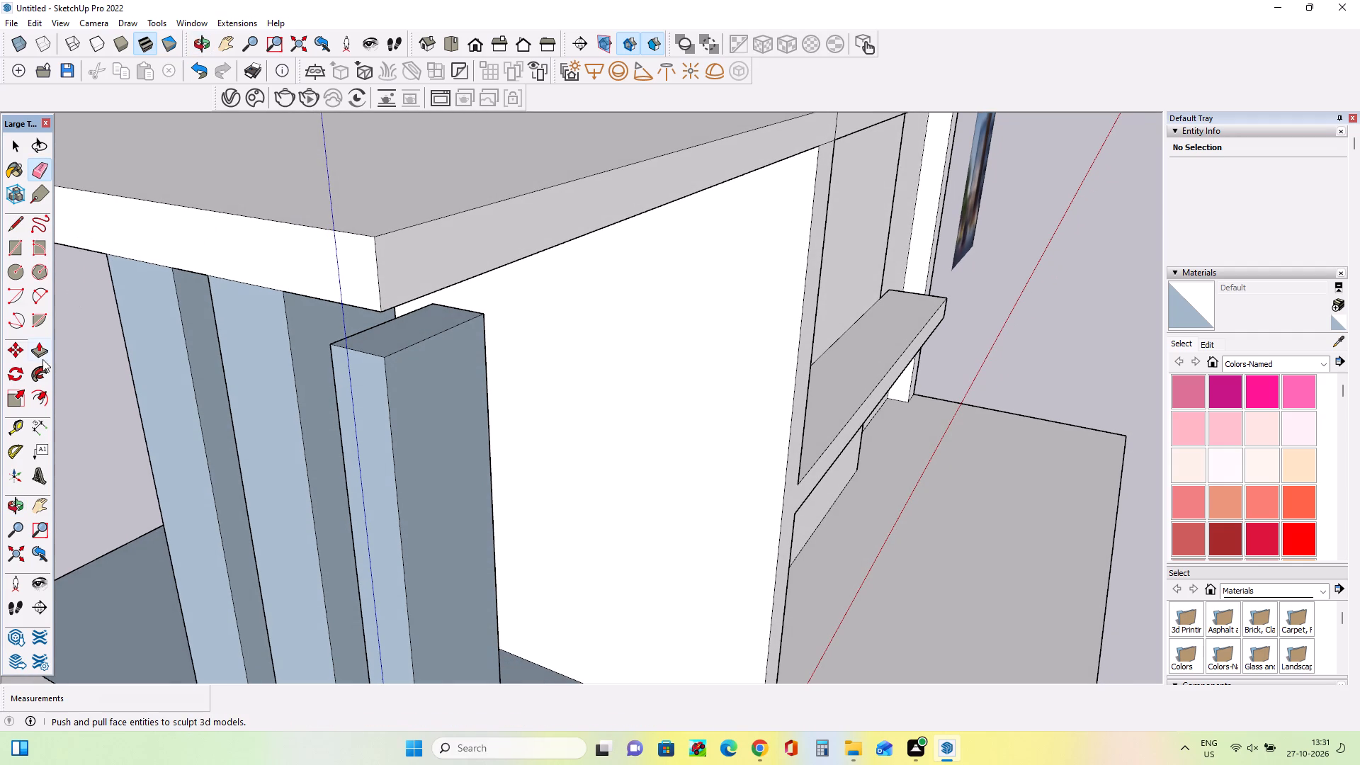
left_click(40, 353)
left_click_drag(386, 342, 387, 310)
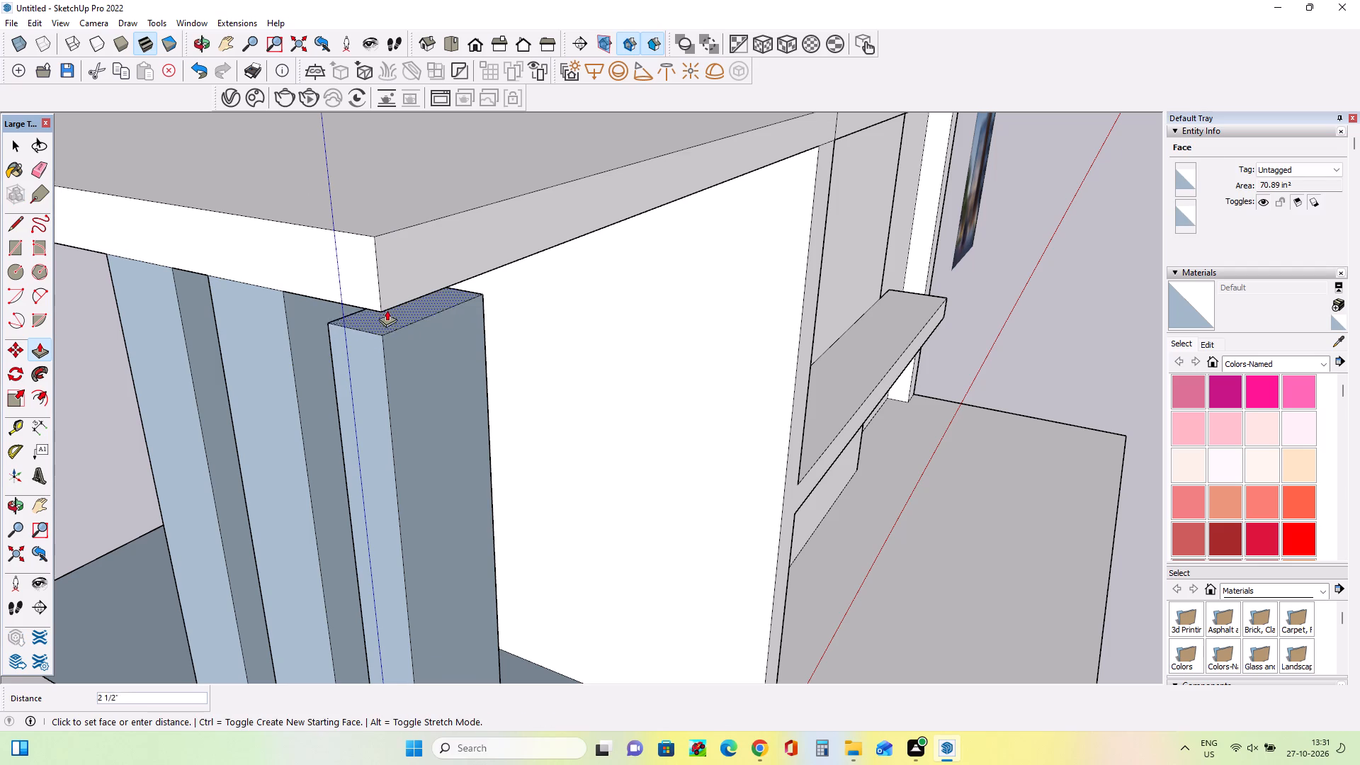
left_click_drag(387, 310, 388, 299)
Pull the next strip rectangle behind the standing posts up 10' 8 3/4" to form another screen post.
middle_click_drag(444, 354, 239, 276)
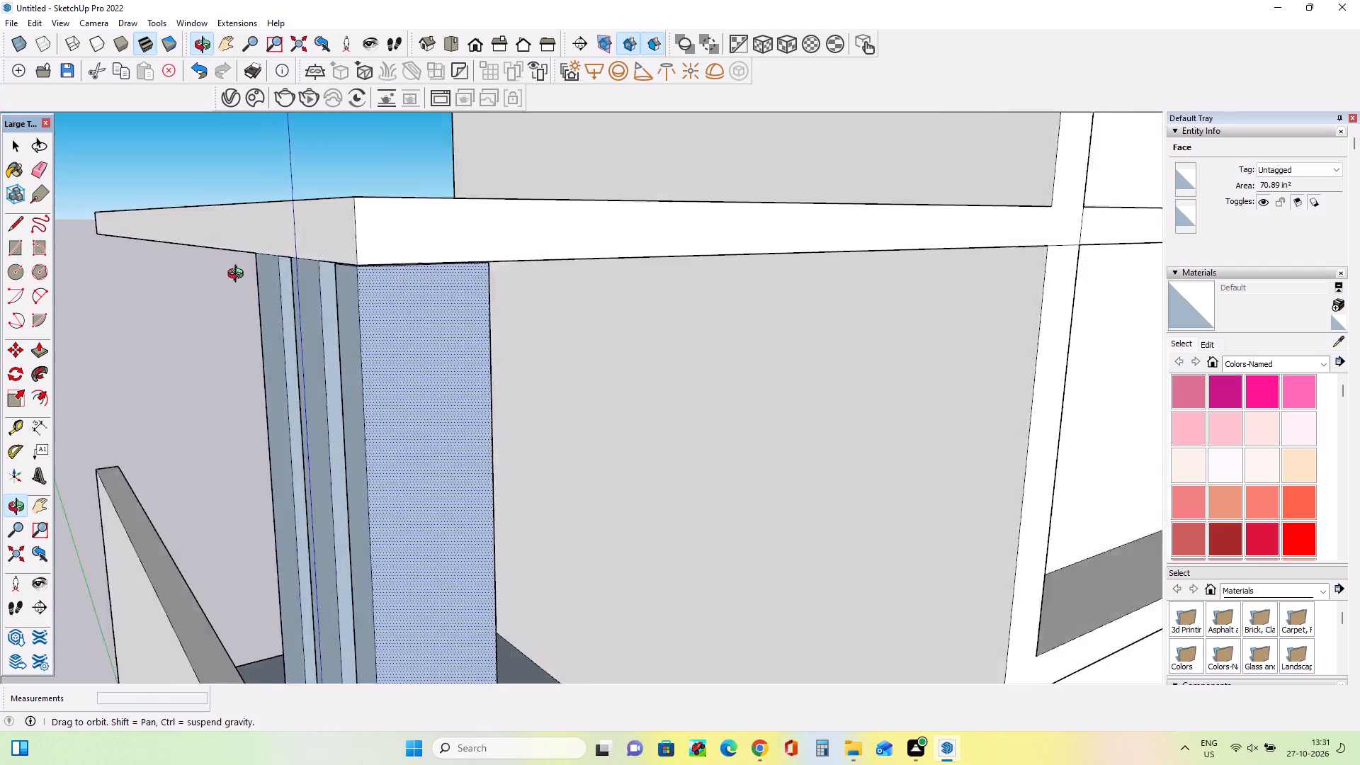
middle_click_drag(239, 276, 232, 279)
scroll(232, 279, "down", 11)
middle_click_drag(546, 464, 342, 511)
scroll(357, 460, "up", 4)
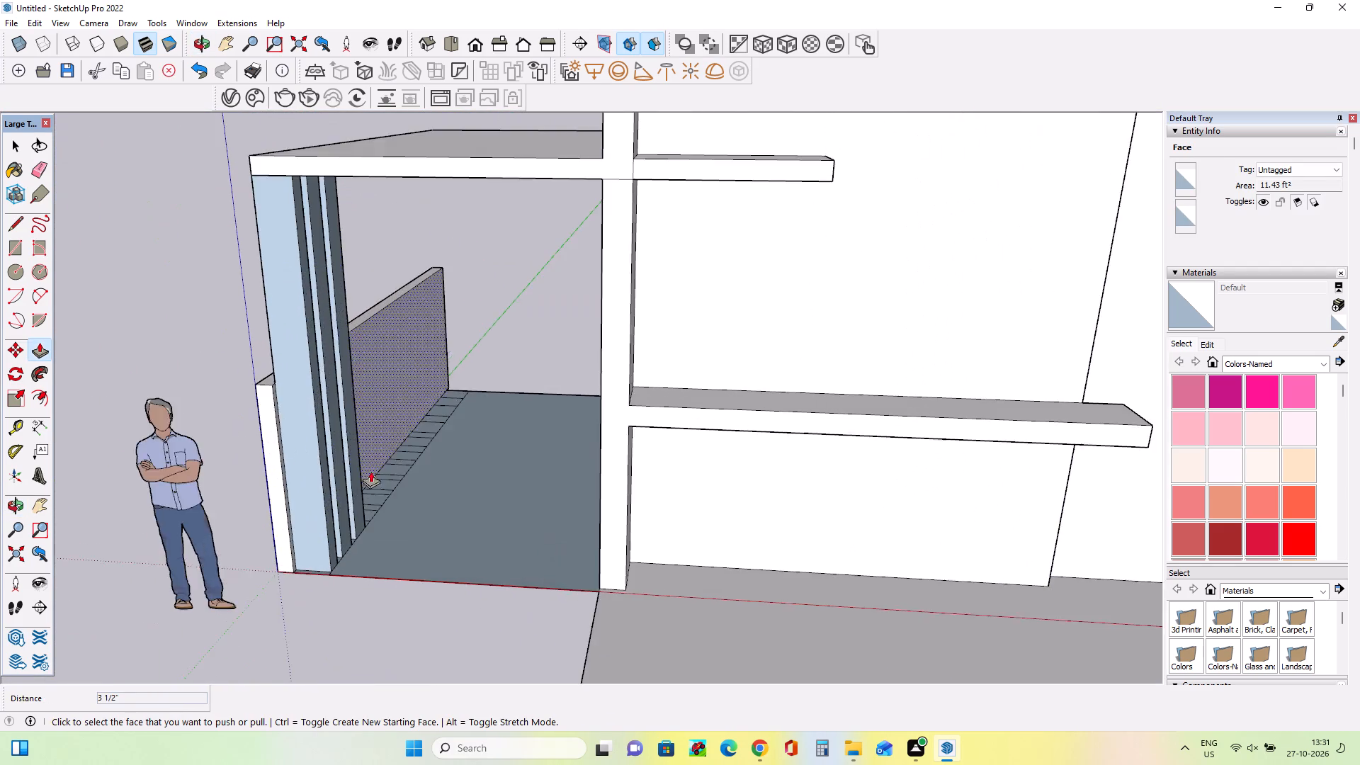
scroll(370, 471, "up", 4)
middle_click_drag(392, 509, 371, 554)
scroll(366, 551, "up", 3)
left_click_drag(370, 521, 334, 194)
scroll(355, 380, "down", 9)
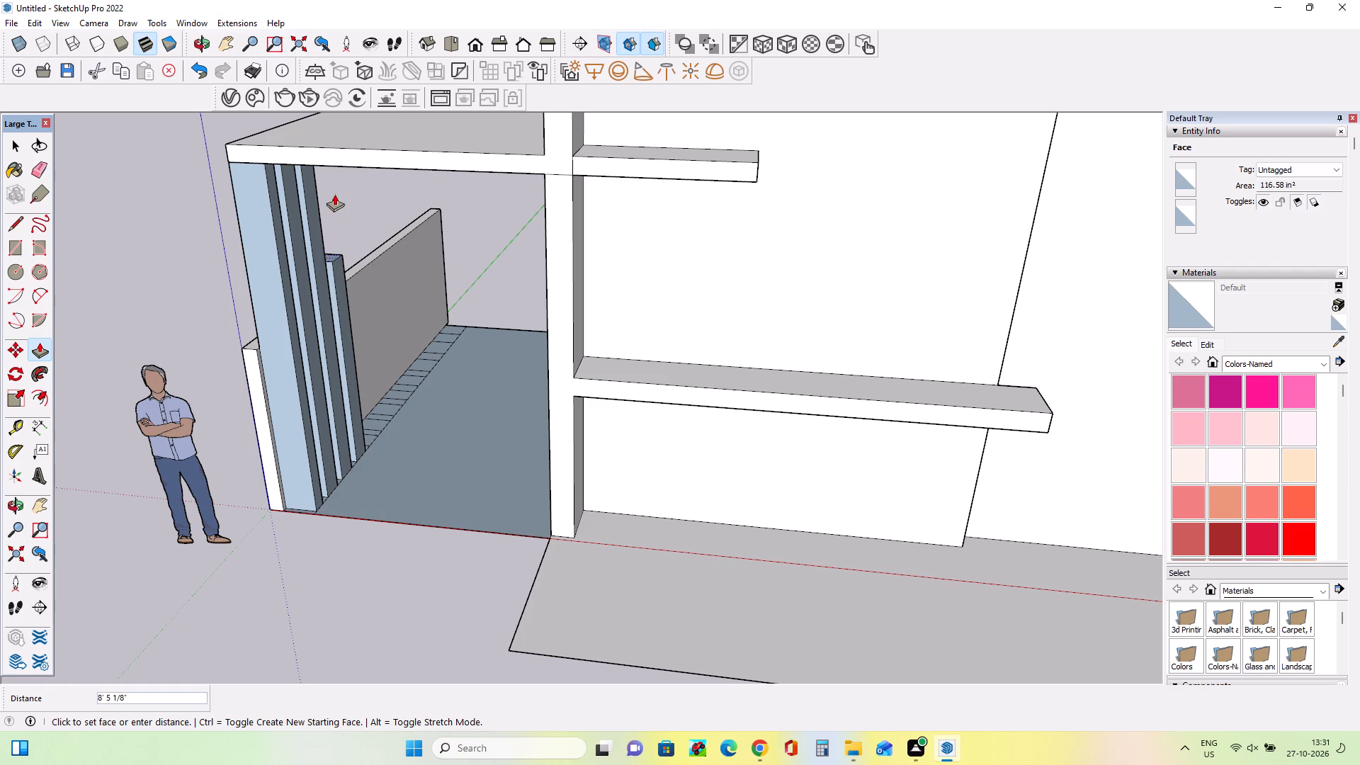
left_click_drag(334, 194, 331, 142)
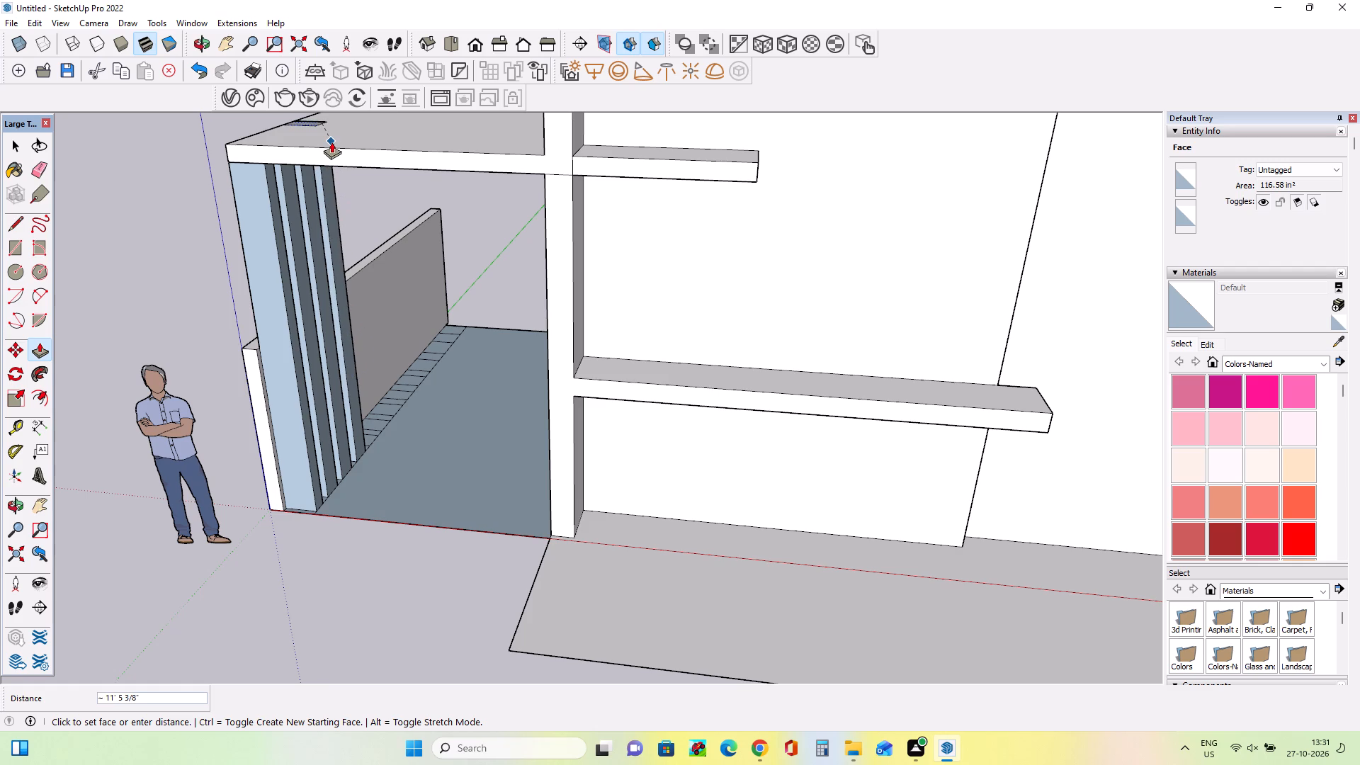
left_click_drag(331, 142, 331, 147)
Pull the following strip rectangle behind the newest post up 9' 4 7/8".
middle_click_drag(402, 362, 402, 379)
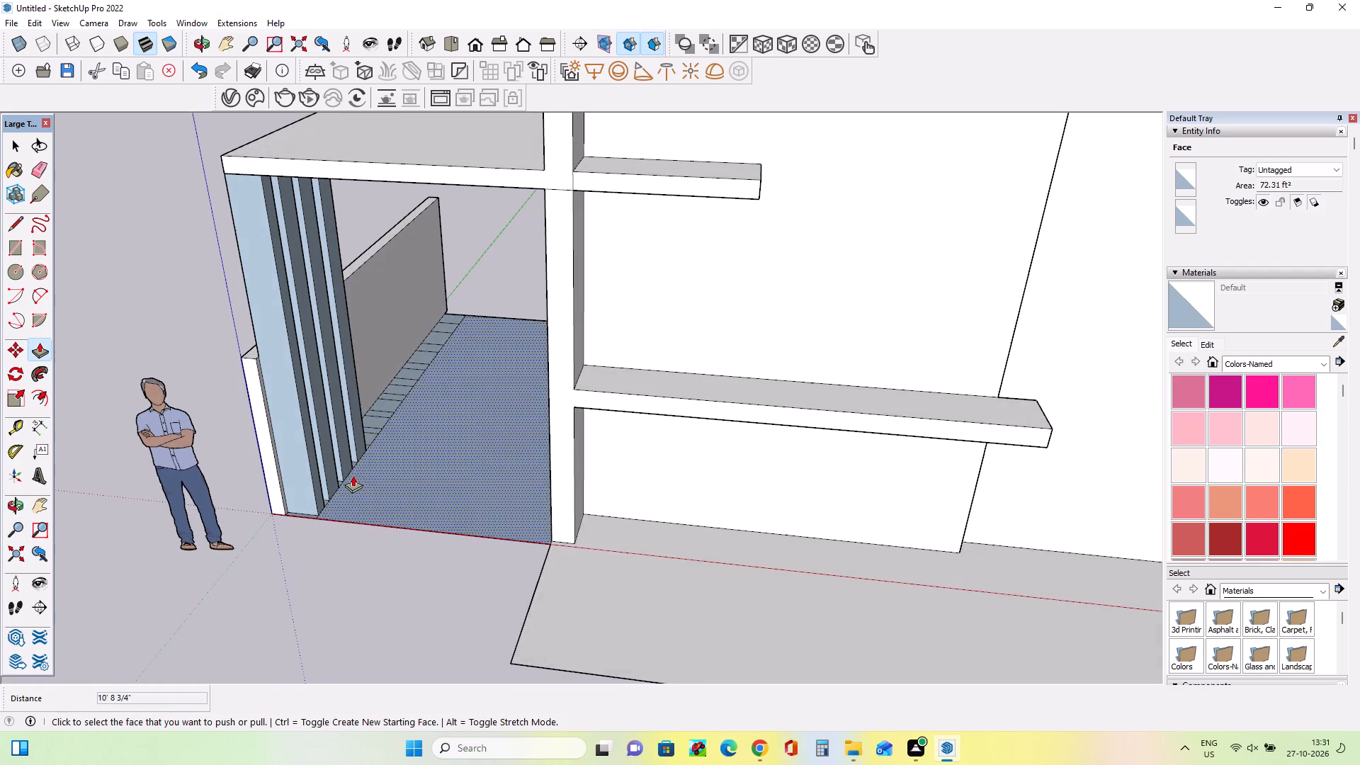
scroll(353, 475, "up", 5)
middle_click_drag(408, 409, 321, 467)
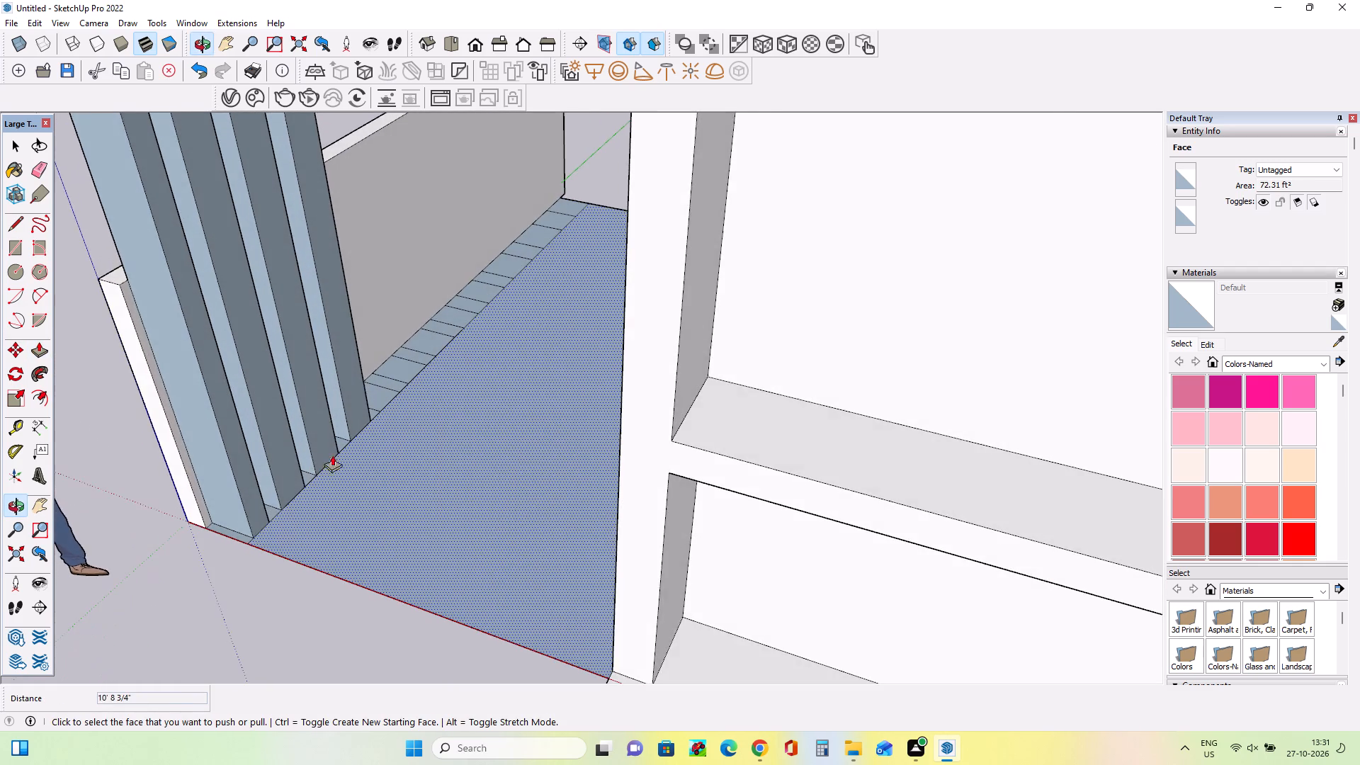
scroll(399, 405, "up", 3)
left_click_drag(382, 396, 380, 327)
scroll(380, 327, "down", 5)
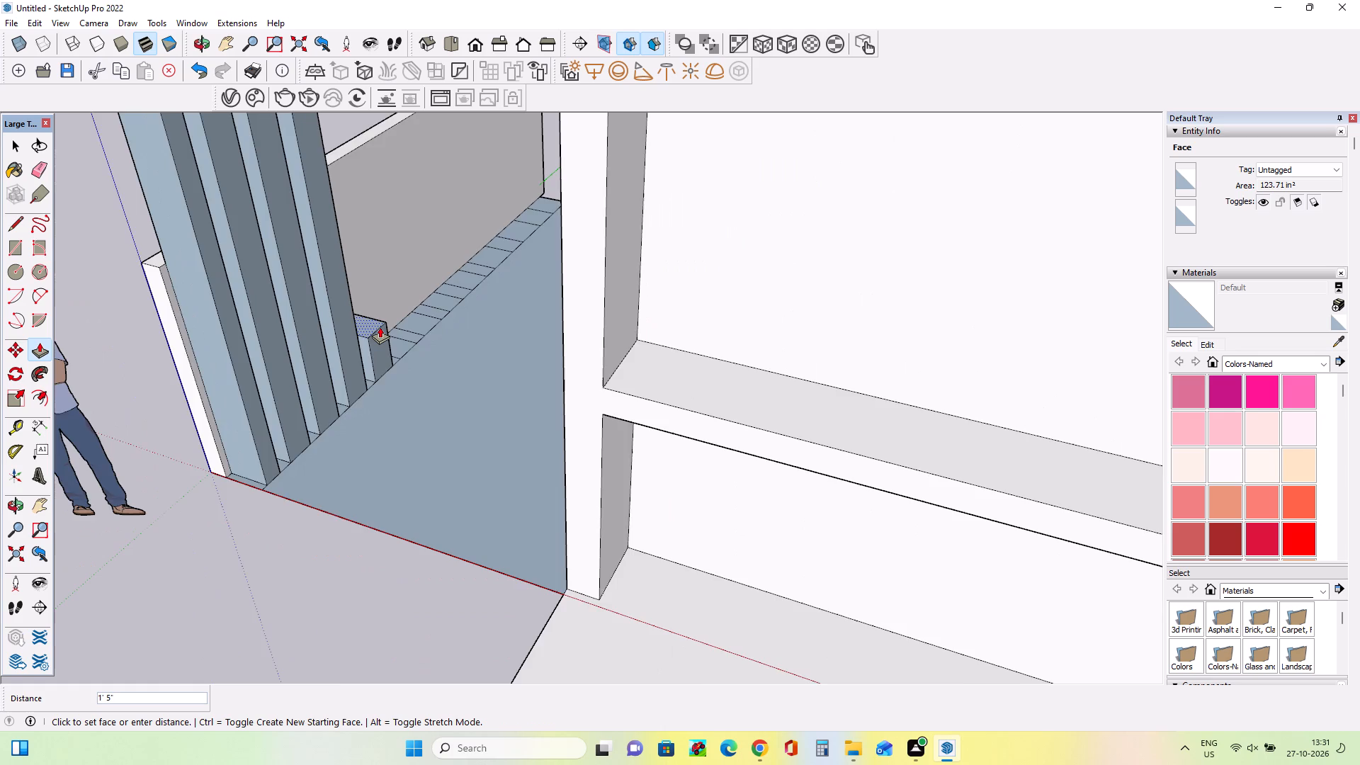
scroll(380, 327, "down", 5)
left_click_drag(380, 327, 352, 142)
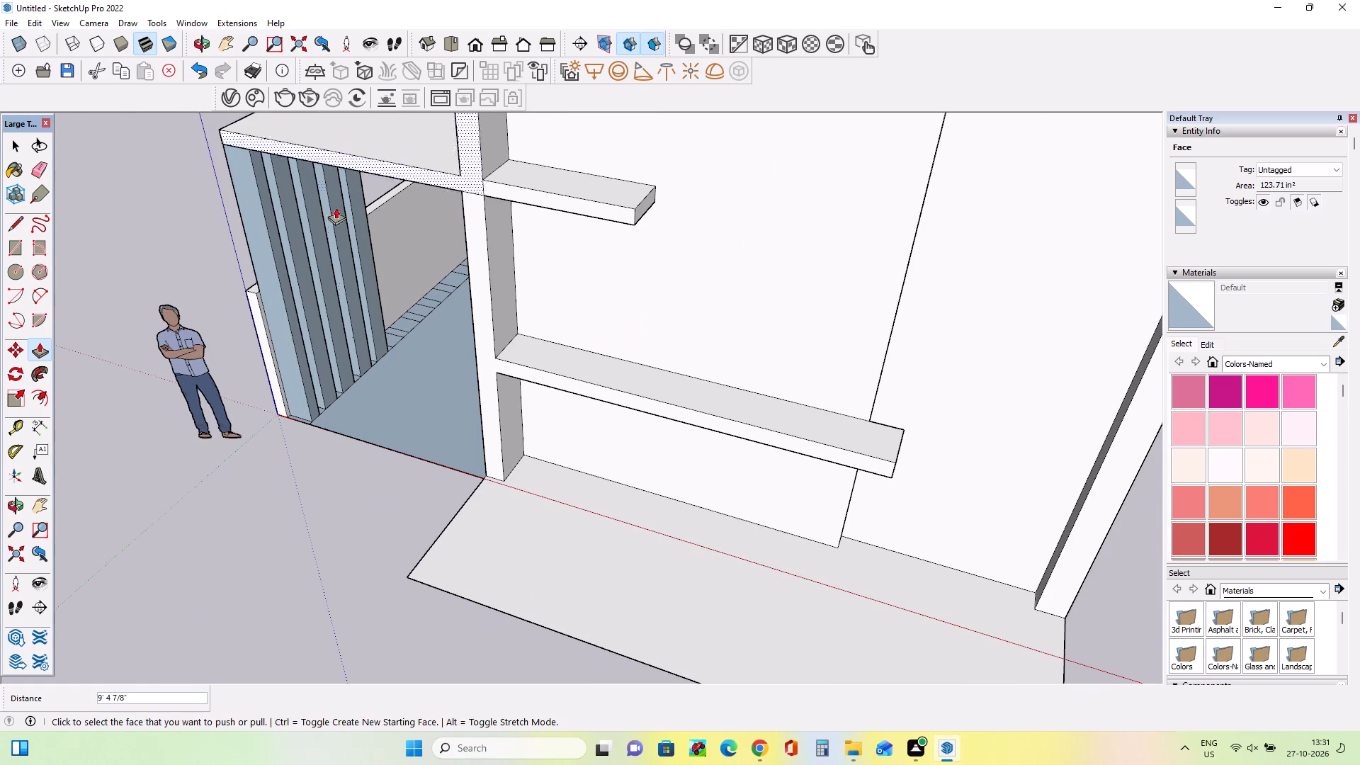
Raise the top of the rearmost post to the canopy and the post in front of it by 3 1/16" to match.
middle_click_drag(371, 338, 995, 373)
scroll(479, 356, "up", 3)
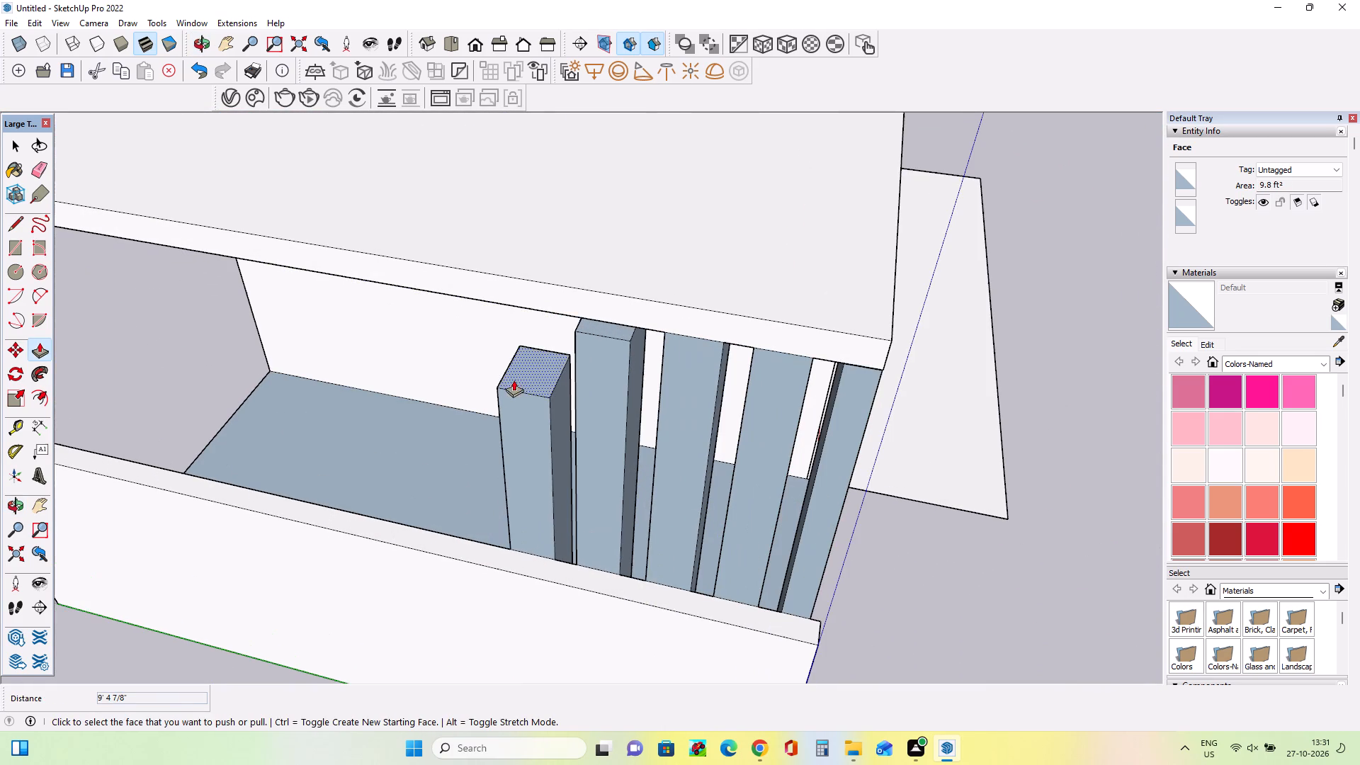
left_click_drag(521, 381, 555, 312)
left_click_drag(616, 329, 616, 320)
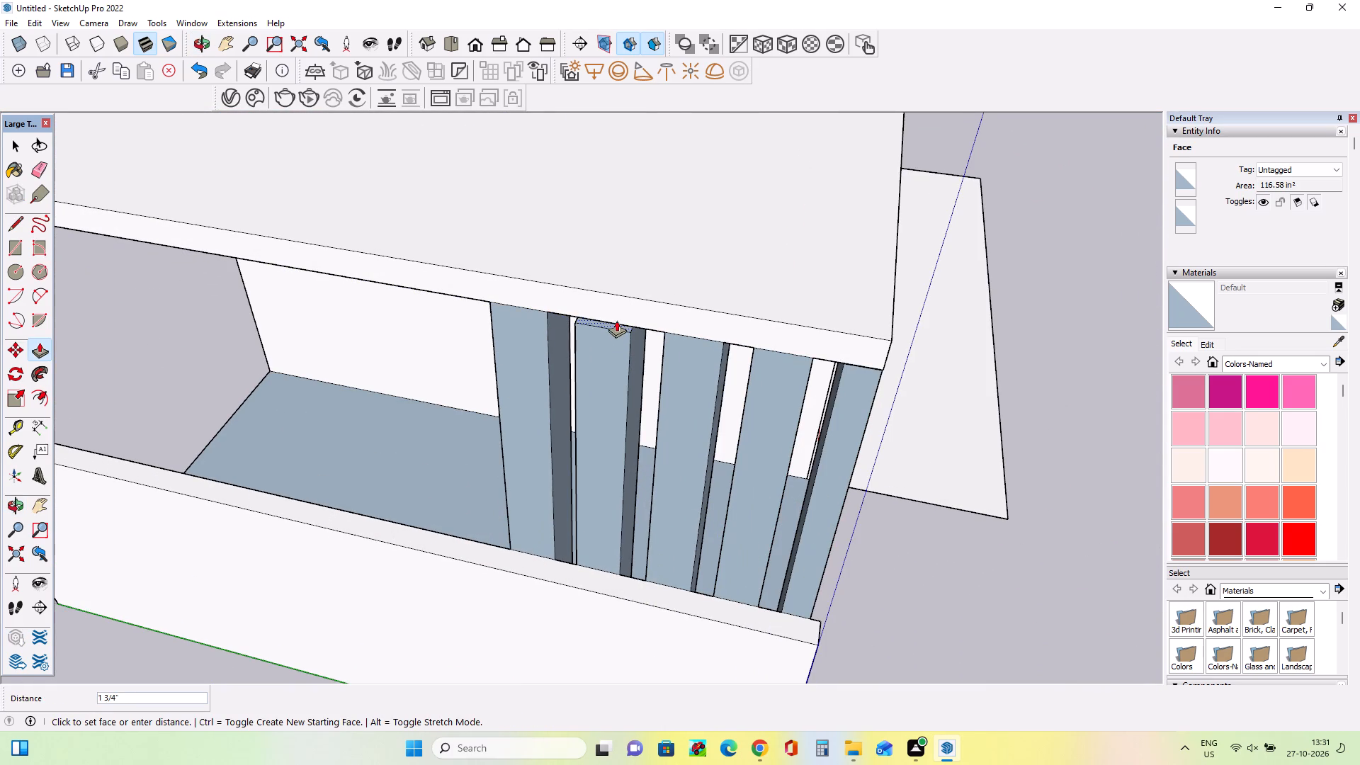
left_click_drag(616, 320, 618, 314)
Pull the next strip rectangle behind the rearmost post up to the canopy's top face.
middle_click_drag(628, 374, 247, 375)
scroll(283, 359, "down", 6)
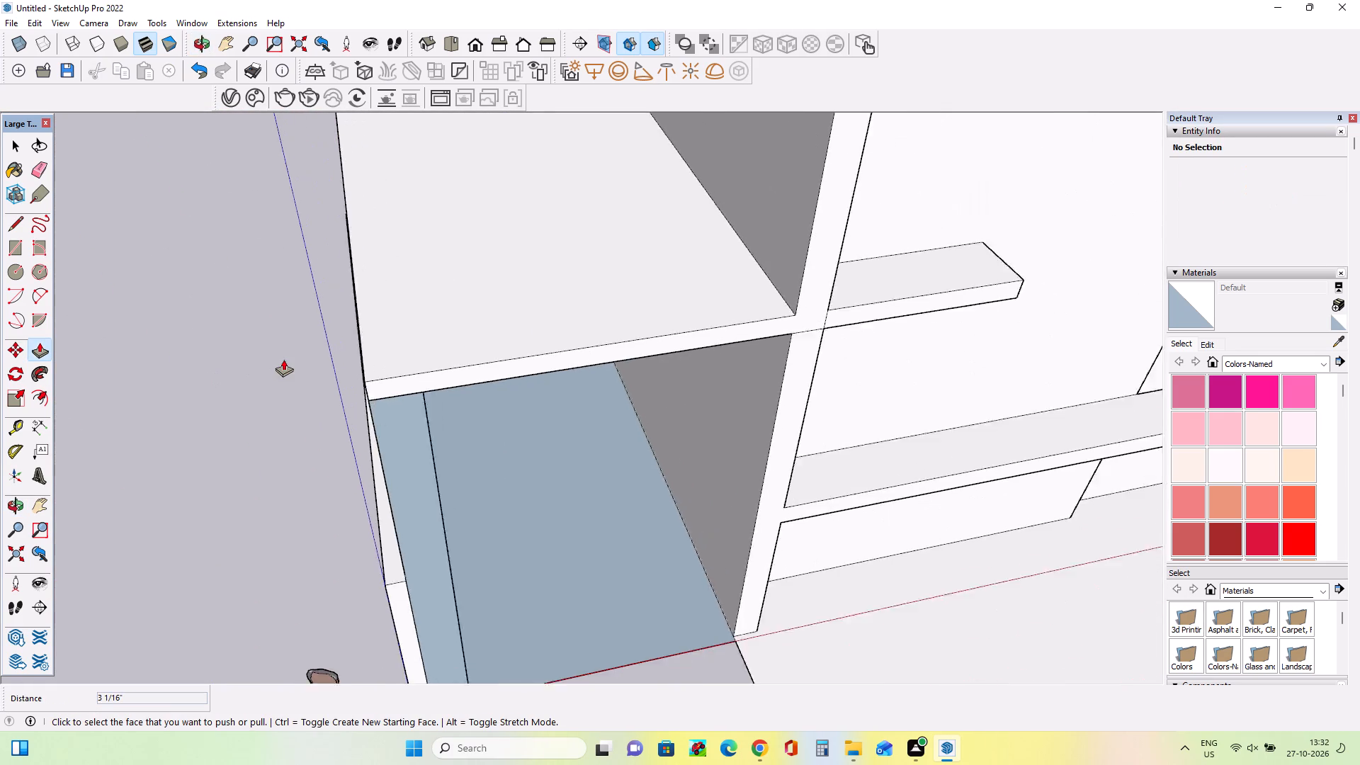
scroll(283, 359, "down", 11)
middle_click_drag(395, 455, 175, 342)
scroll(382, 378, "up", 5)
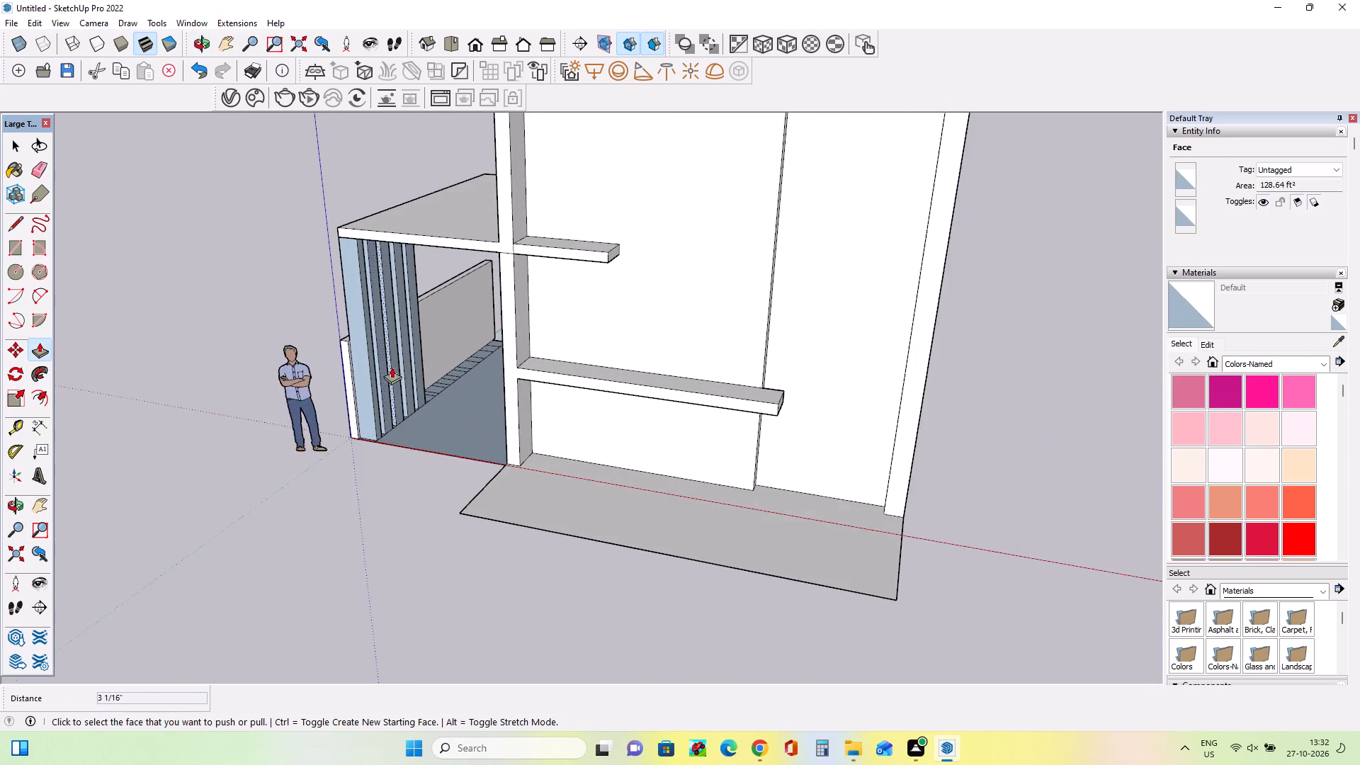
scroll(392, 367, "up", 3)
middle_click_drag(397, 361, 417, 423)
scroll(434, 419, "up", 3)
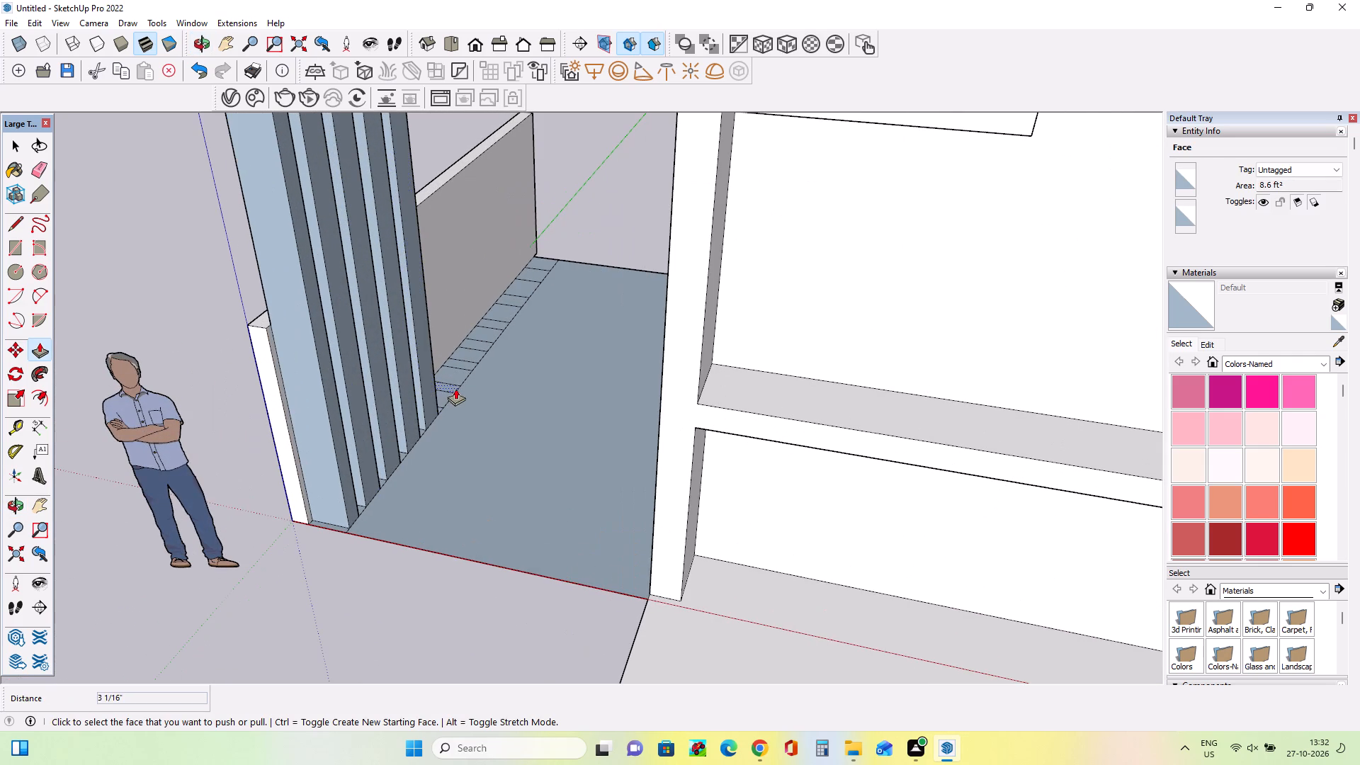
left_click_drag(451, 397, 468, 225)
scroll(472, 285, "down", 5)
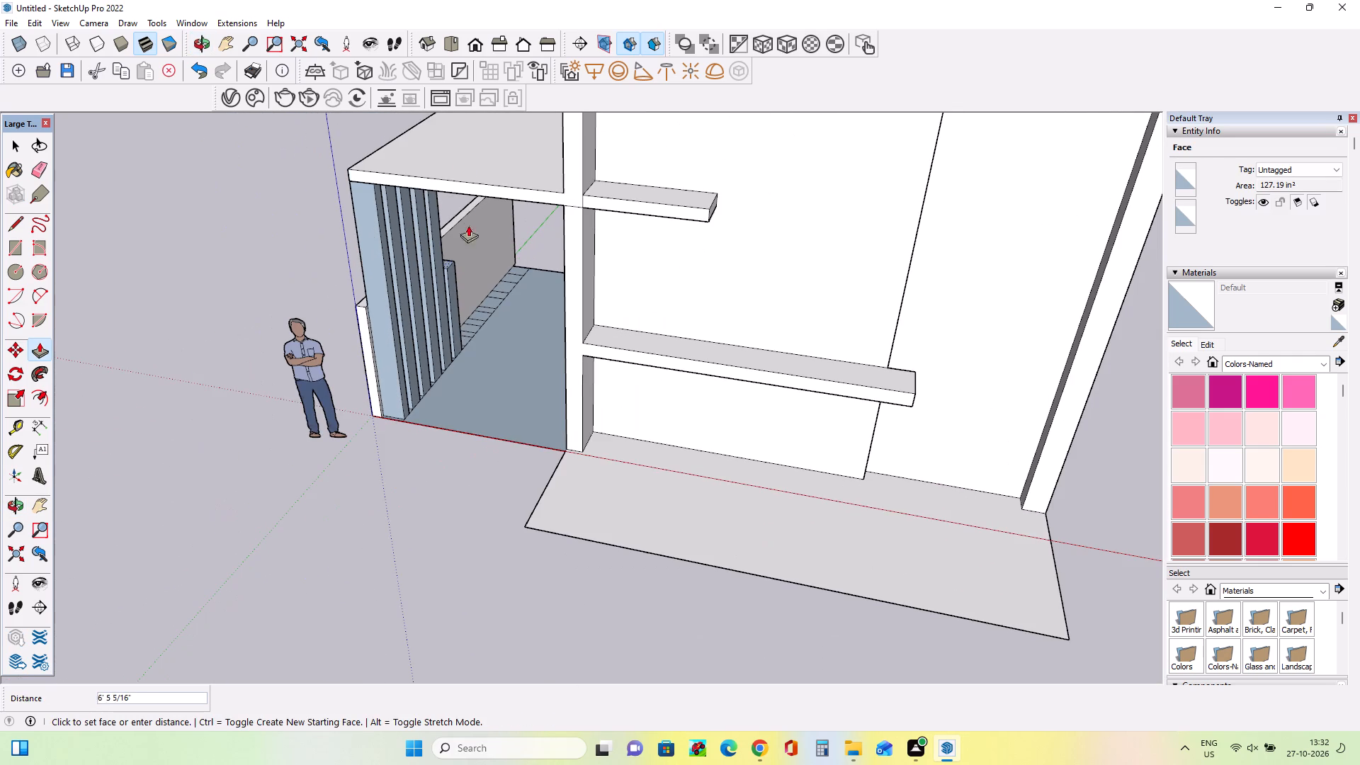
left_click_drag(468, 225, 462, 159)
Cover the post opening in the canopy's top face with a rectangle of about 1' 1/2" by 10 3/16".
middle_click_drag(446, 179, 566, 339)
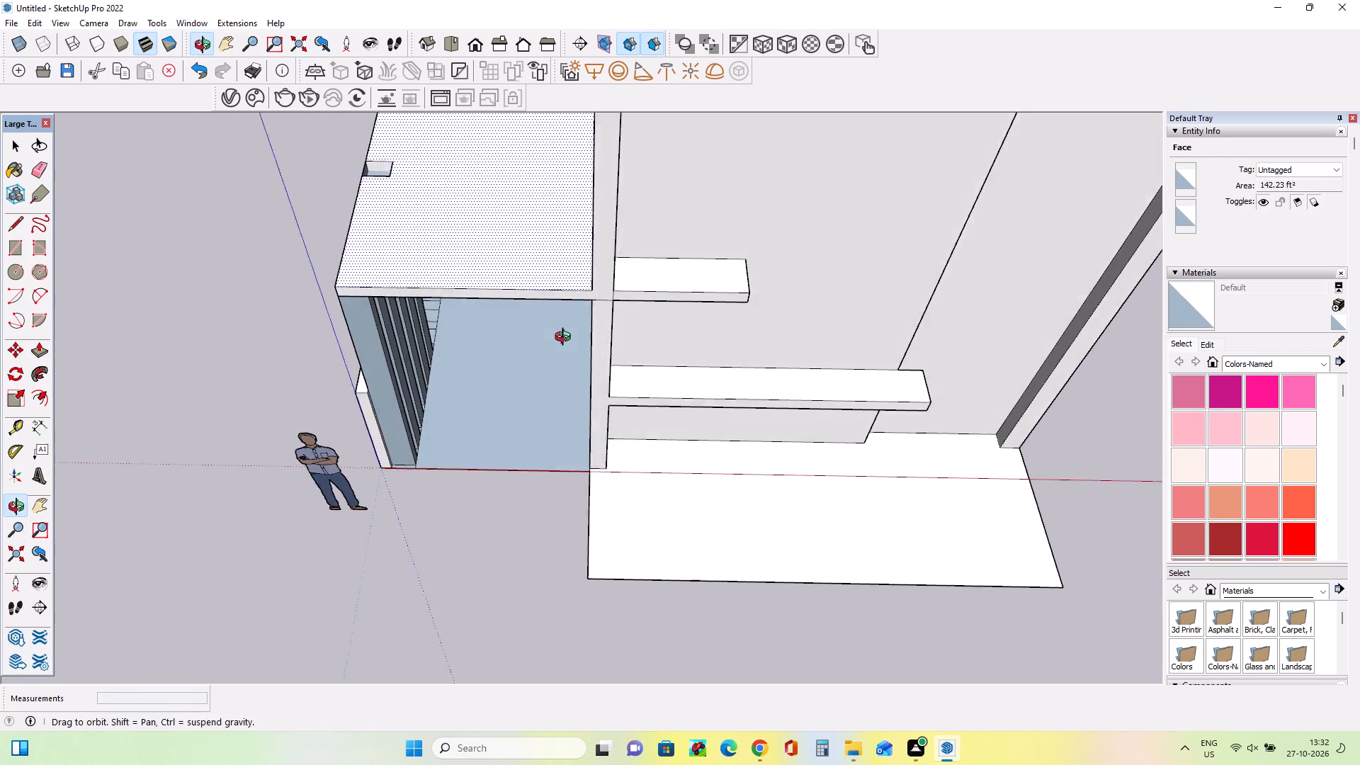
middle_click_drag(566, 339, 572, 348)
left_click(13, 253)
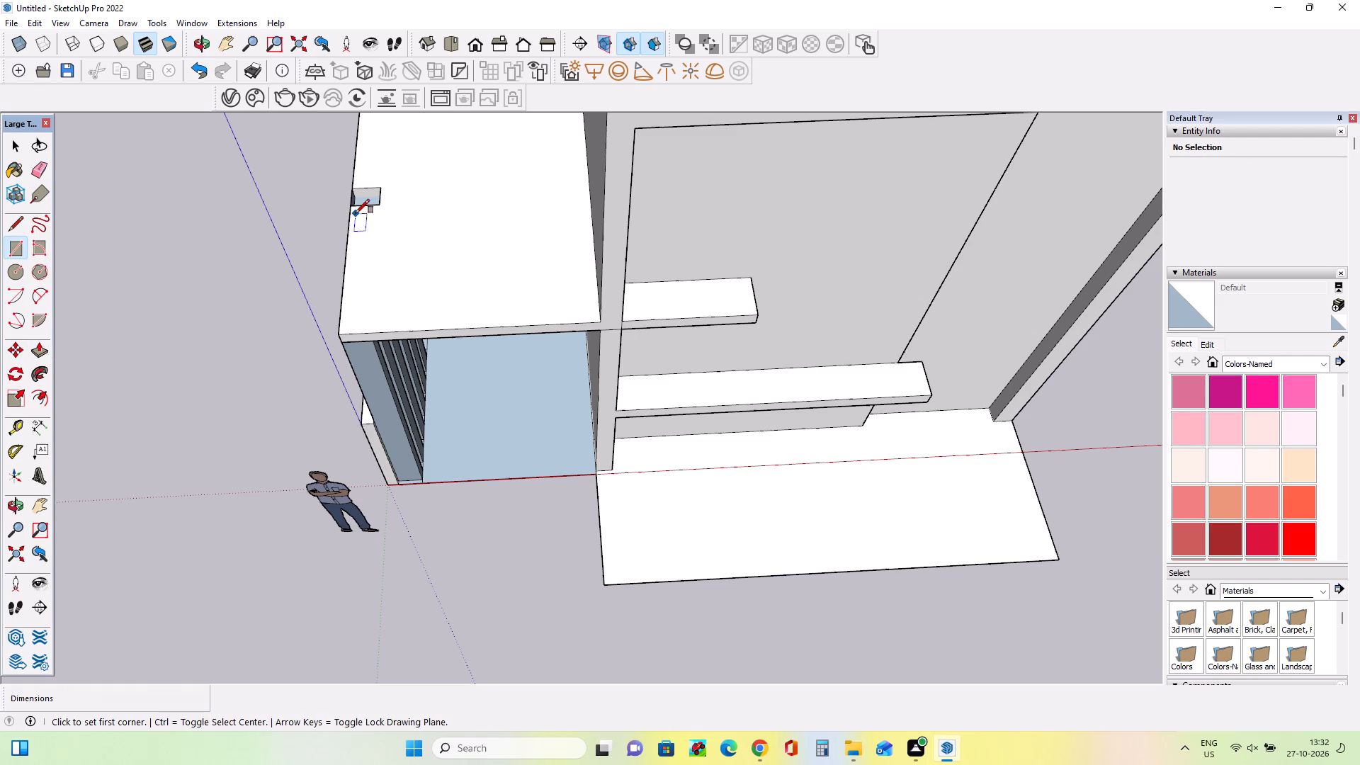
left_click(353, 210)
left_click(378, 190)
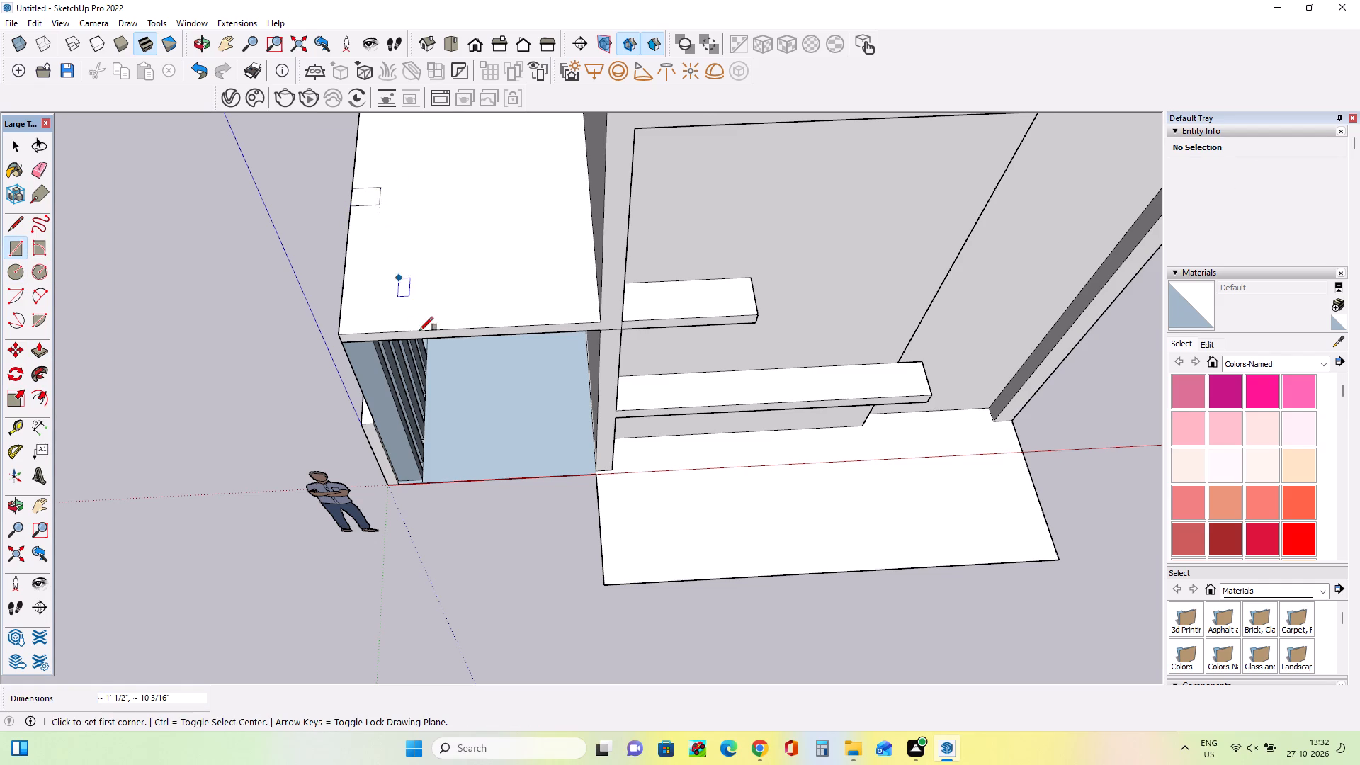
Pull the next strip rectangle behind the rearmost post up 11' 1 7/16" to the canopy.
middle_click_drag(419, 331, 297, 125)
scroll(485, 392, "up", 5)
middle_click_drag(484, 394, 372, 429)
left_click(37, 347)
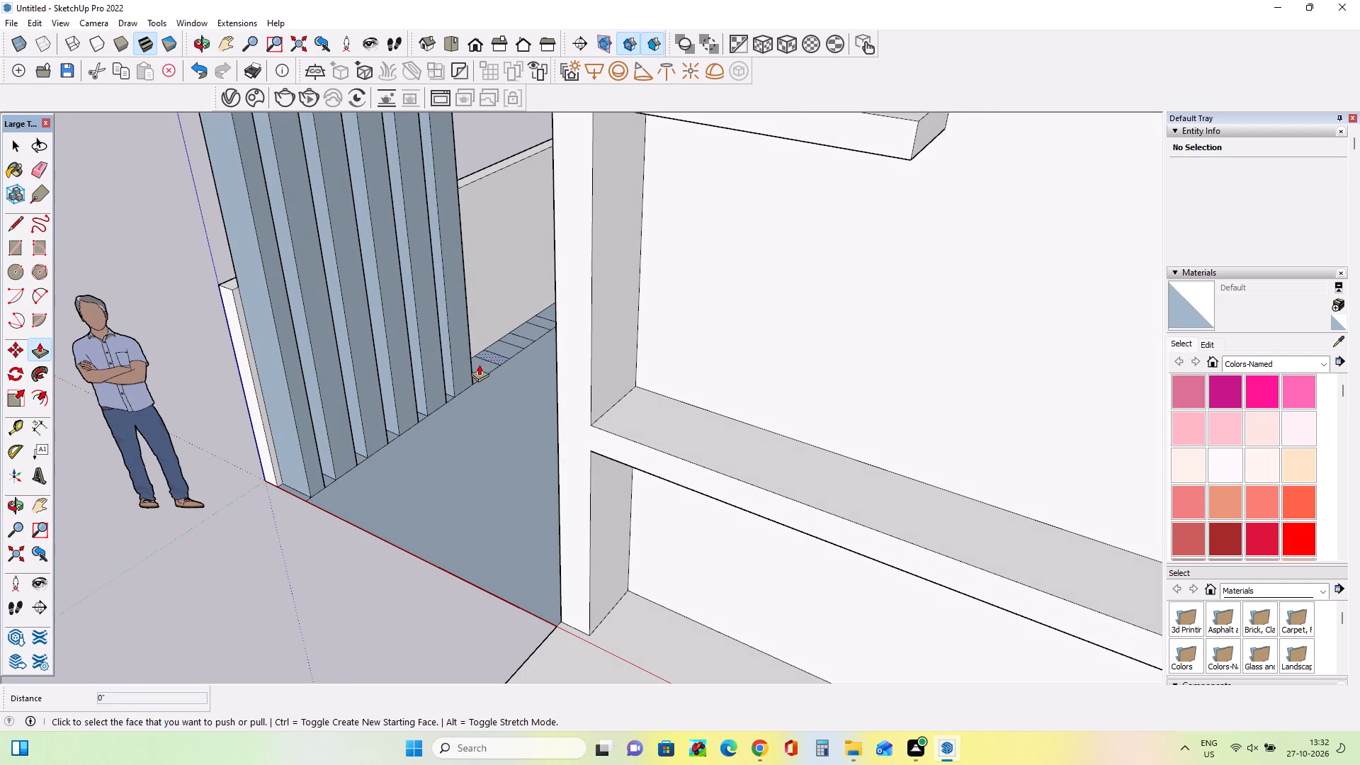
left_click_drag(481, 363, 472, 135)
scroll(498, 254, "down", 8)
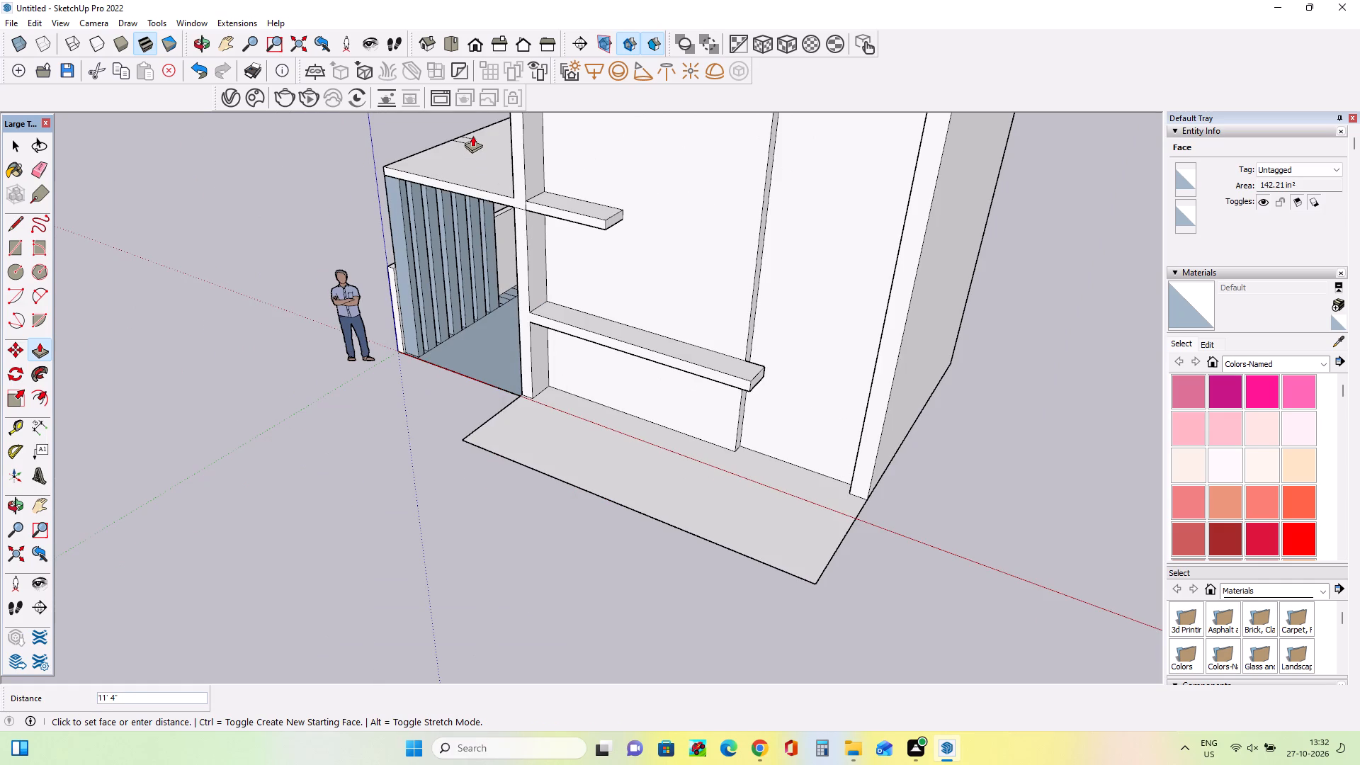
left_click_drag(472, 135, 473, 139)
Pull the following strip rectangle up about 11' 5 3/8" to the canopy's top face as another screen post.
middle_click_drag(426, 222, 1058, 231)
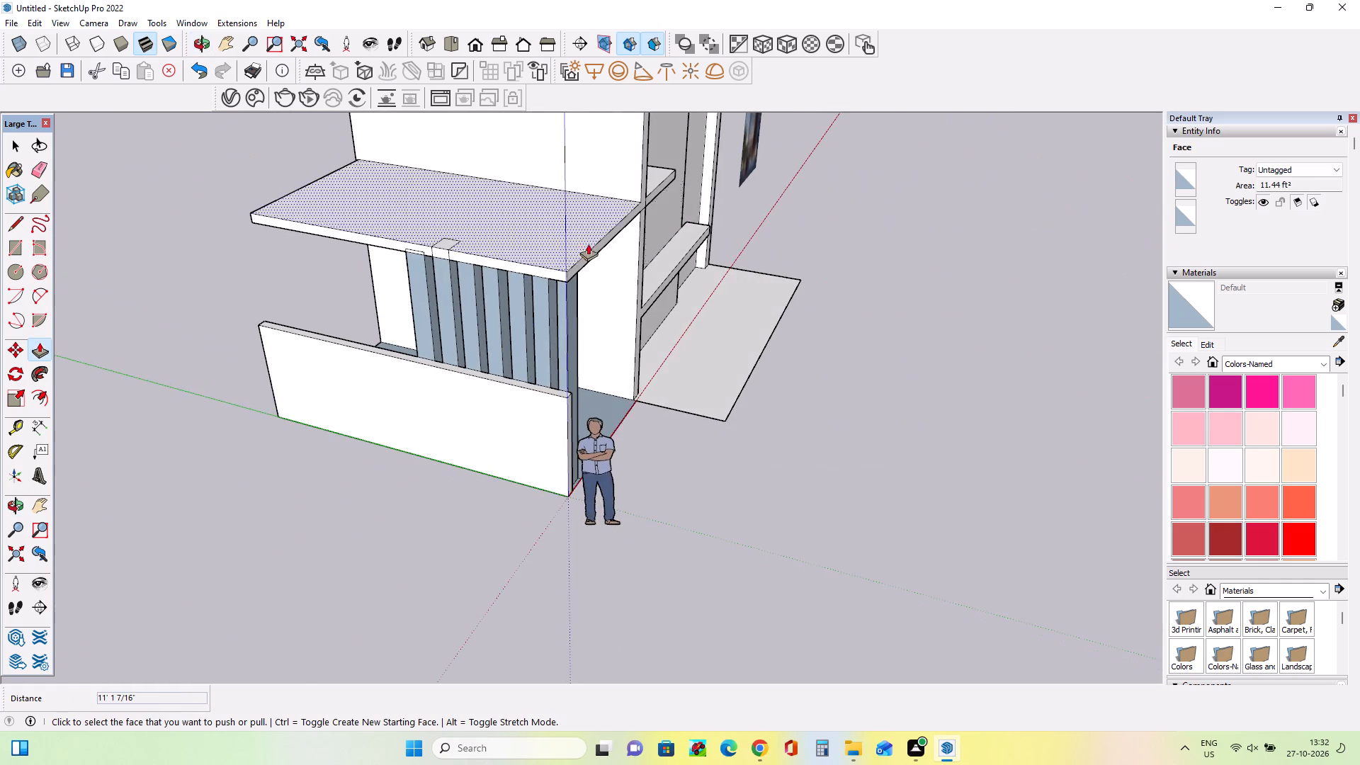
scroll(431, 271, "up", 2)
middle_click_drag(477, 276, 114, 302)
scroll(628, 392, "up", 1)
middle_click_drag(628, 392, 396, 369)
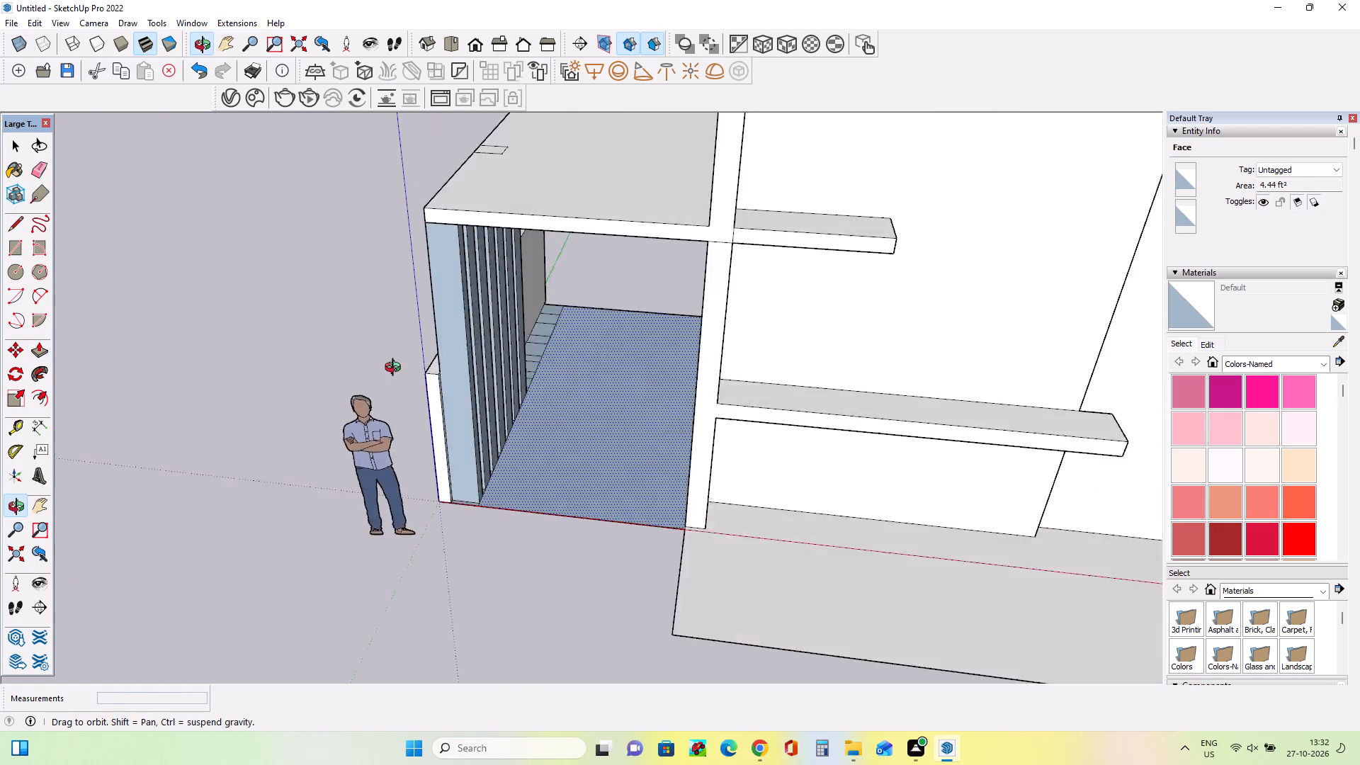
middle_click_drag(396, 369, 390, 369)
scroll(636, 314, "up", 4)
left_click_drag(534, 412, 533, 338)
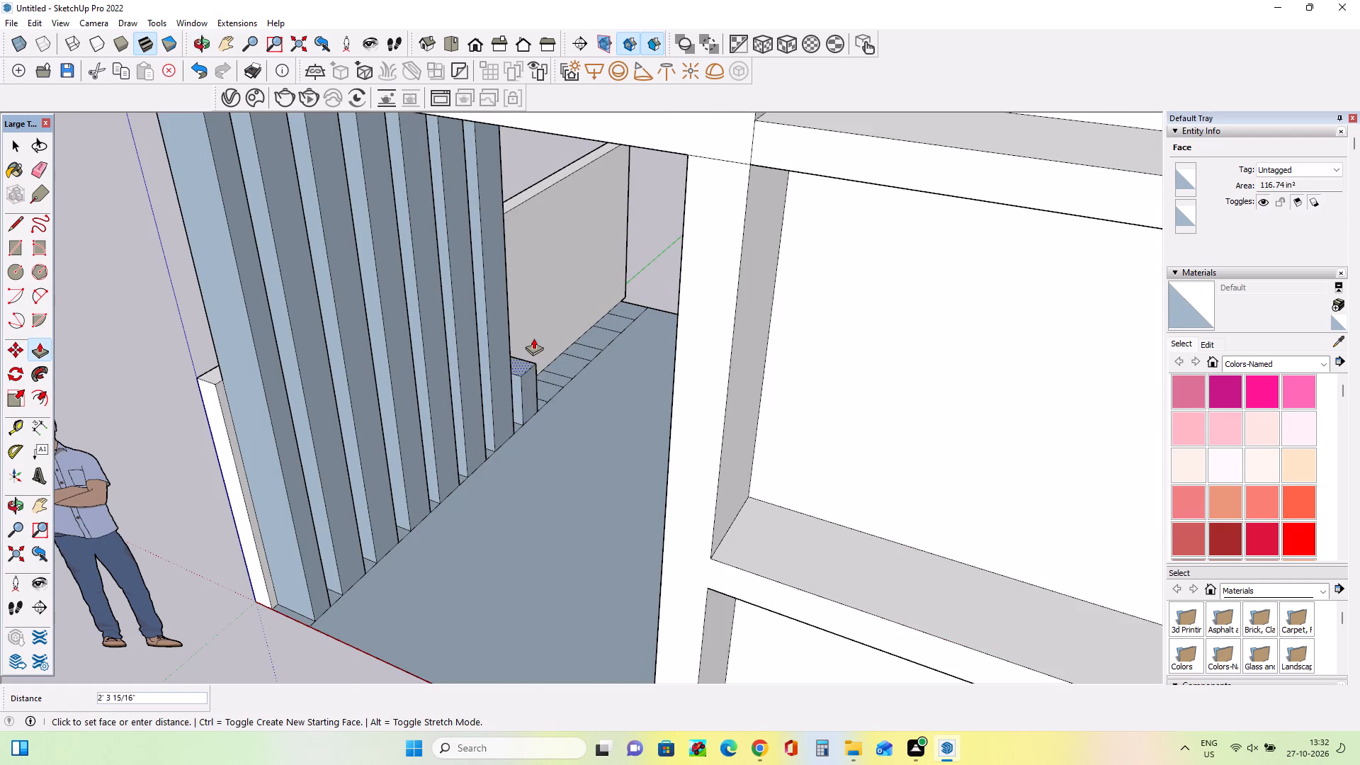
left_click_drag(533, 338, 509, 117)
scroll(533, 337, "down", 4)
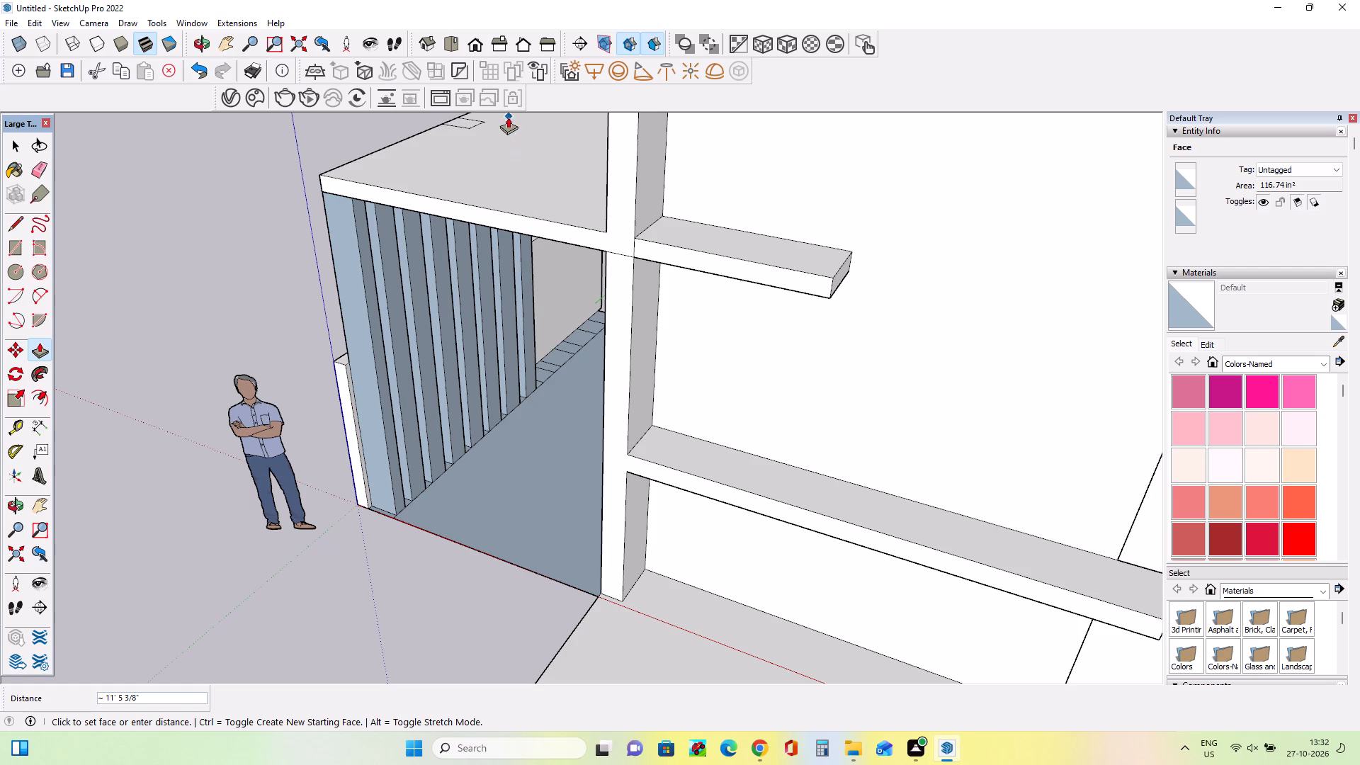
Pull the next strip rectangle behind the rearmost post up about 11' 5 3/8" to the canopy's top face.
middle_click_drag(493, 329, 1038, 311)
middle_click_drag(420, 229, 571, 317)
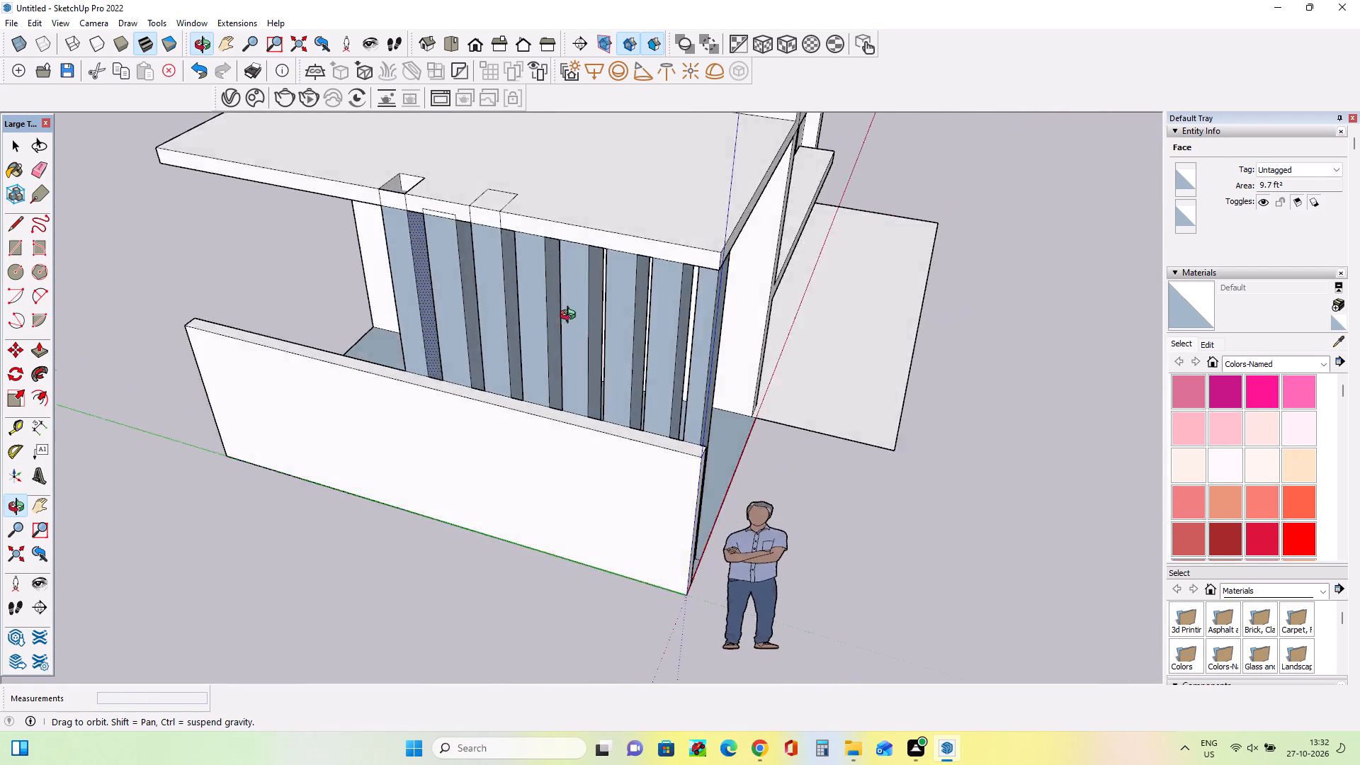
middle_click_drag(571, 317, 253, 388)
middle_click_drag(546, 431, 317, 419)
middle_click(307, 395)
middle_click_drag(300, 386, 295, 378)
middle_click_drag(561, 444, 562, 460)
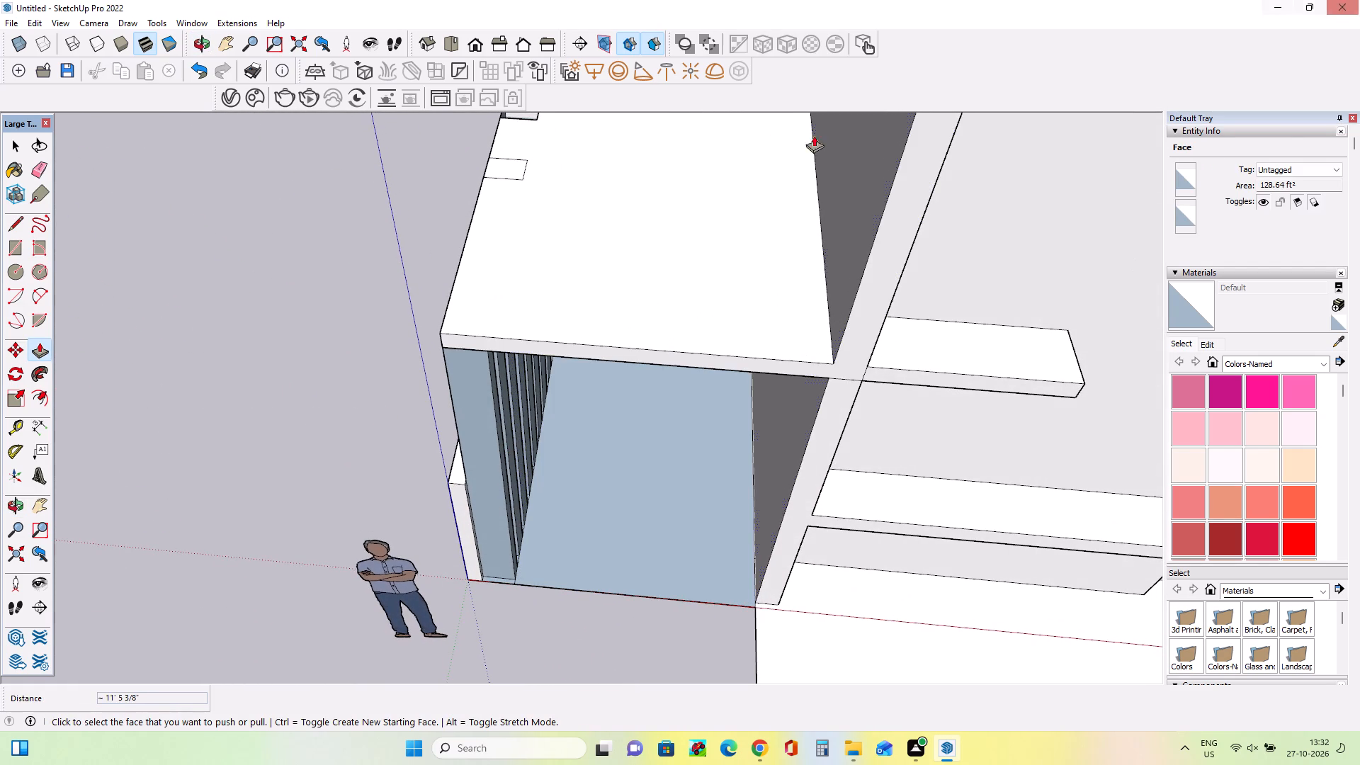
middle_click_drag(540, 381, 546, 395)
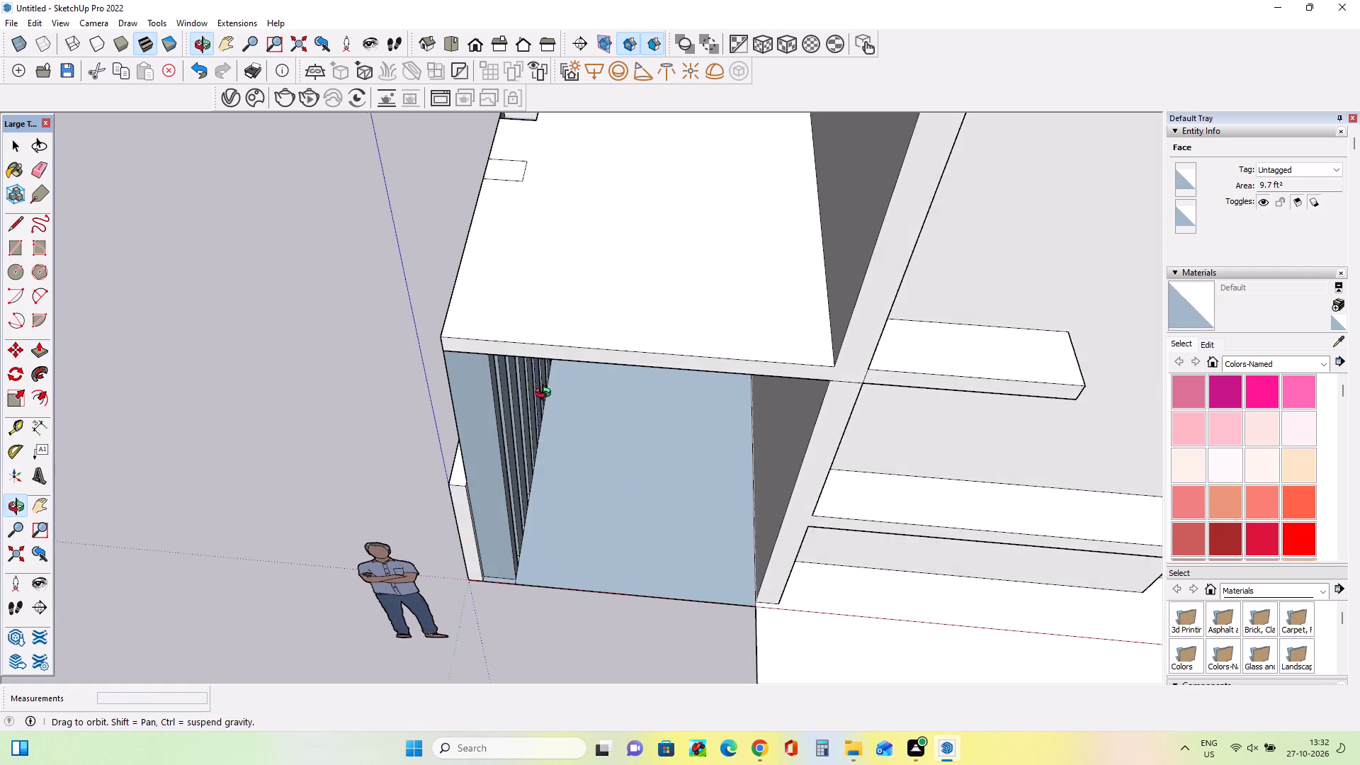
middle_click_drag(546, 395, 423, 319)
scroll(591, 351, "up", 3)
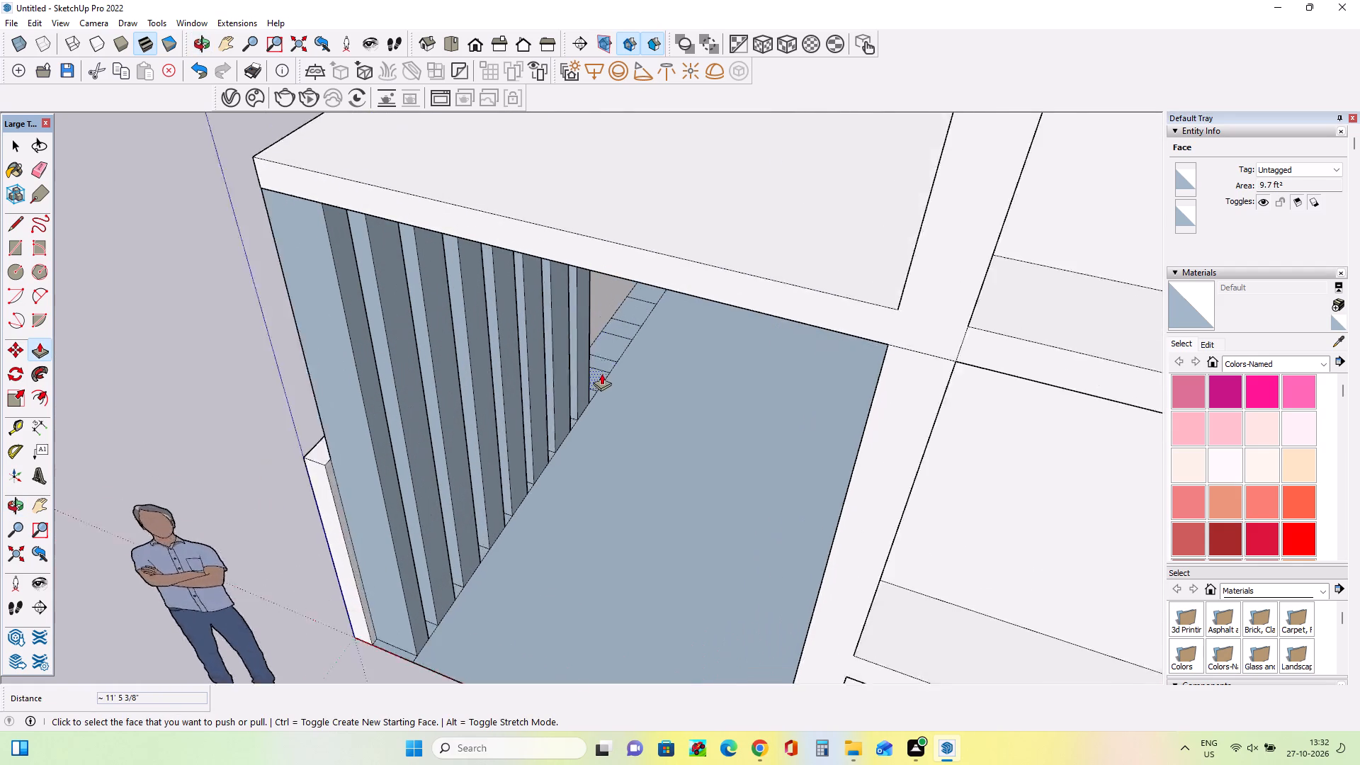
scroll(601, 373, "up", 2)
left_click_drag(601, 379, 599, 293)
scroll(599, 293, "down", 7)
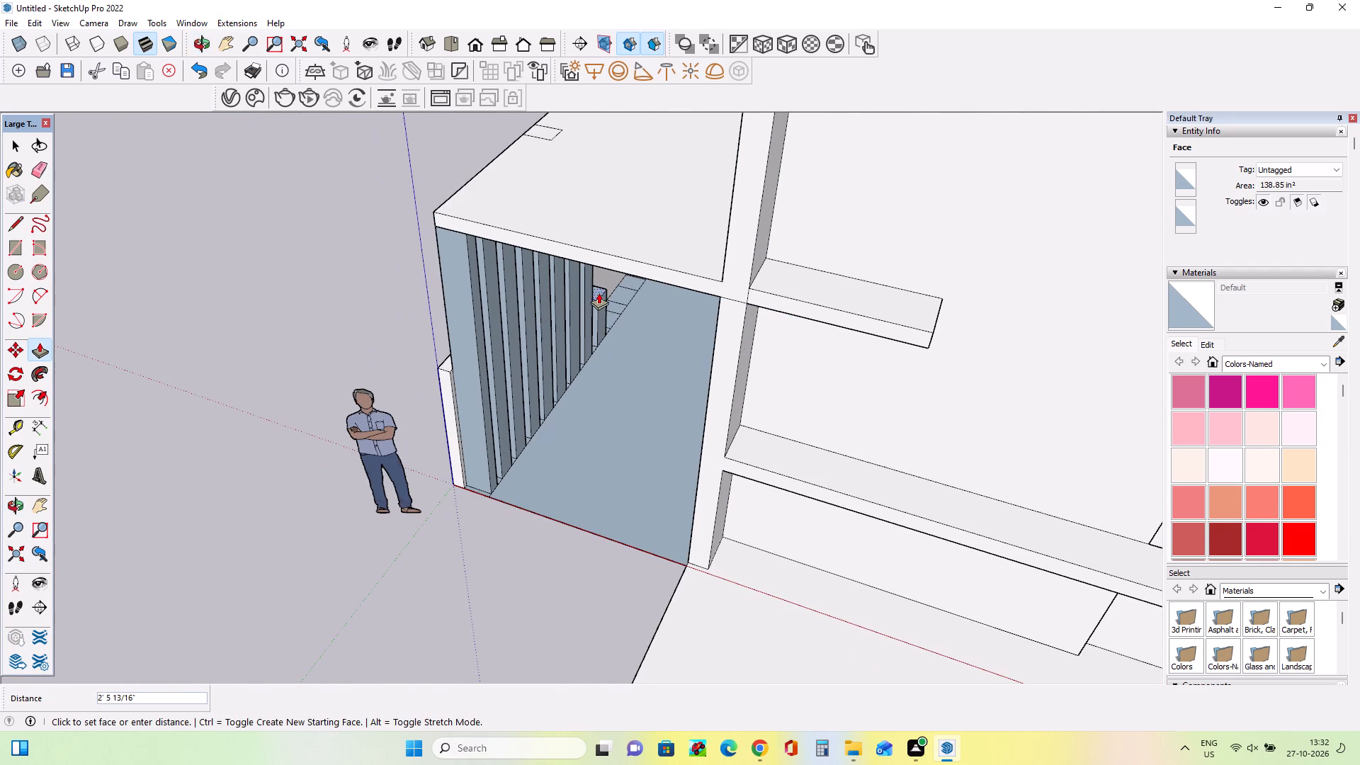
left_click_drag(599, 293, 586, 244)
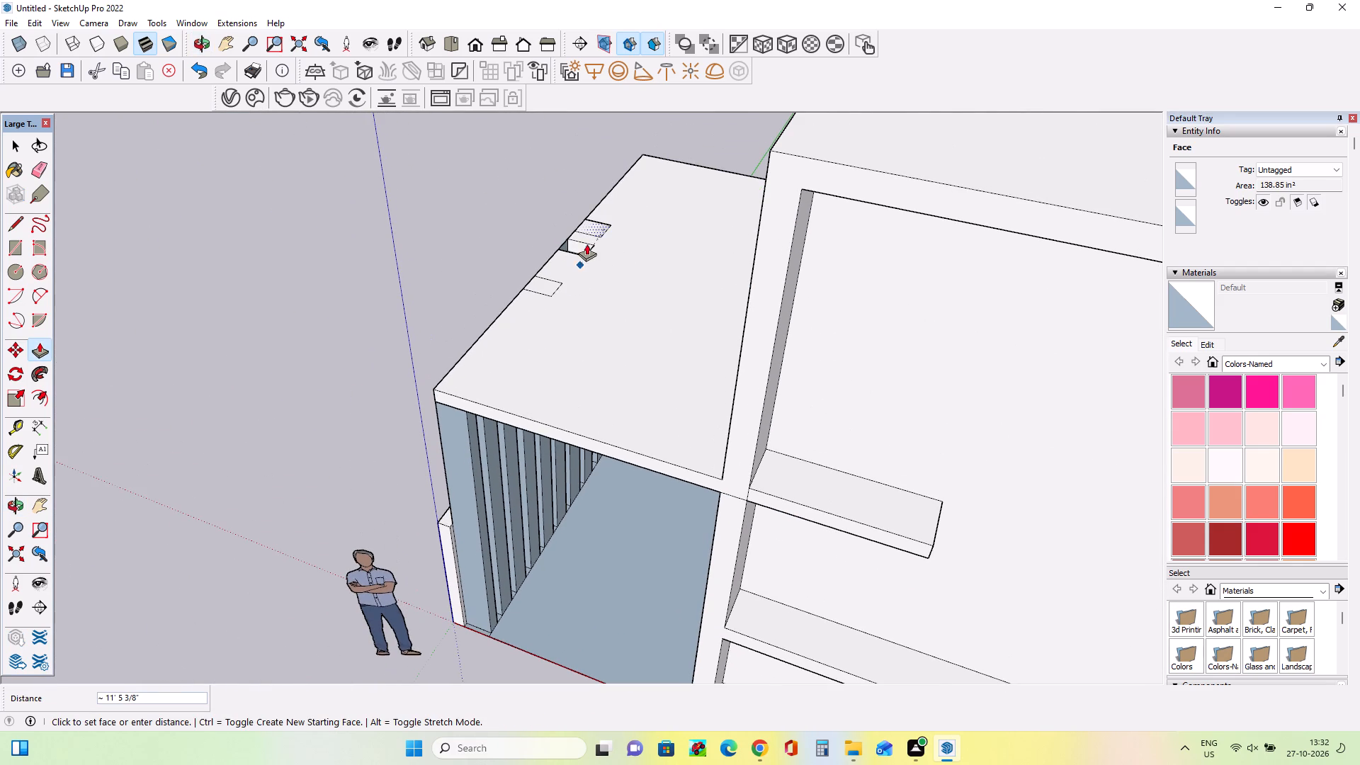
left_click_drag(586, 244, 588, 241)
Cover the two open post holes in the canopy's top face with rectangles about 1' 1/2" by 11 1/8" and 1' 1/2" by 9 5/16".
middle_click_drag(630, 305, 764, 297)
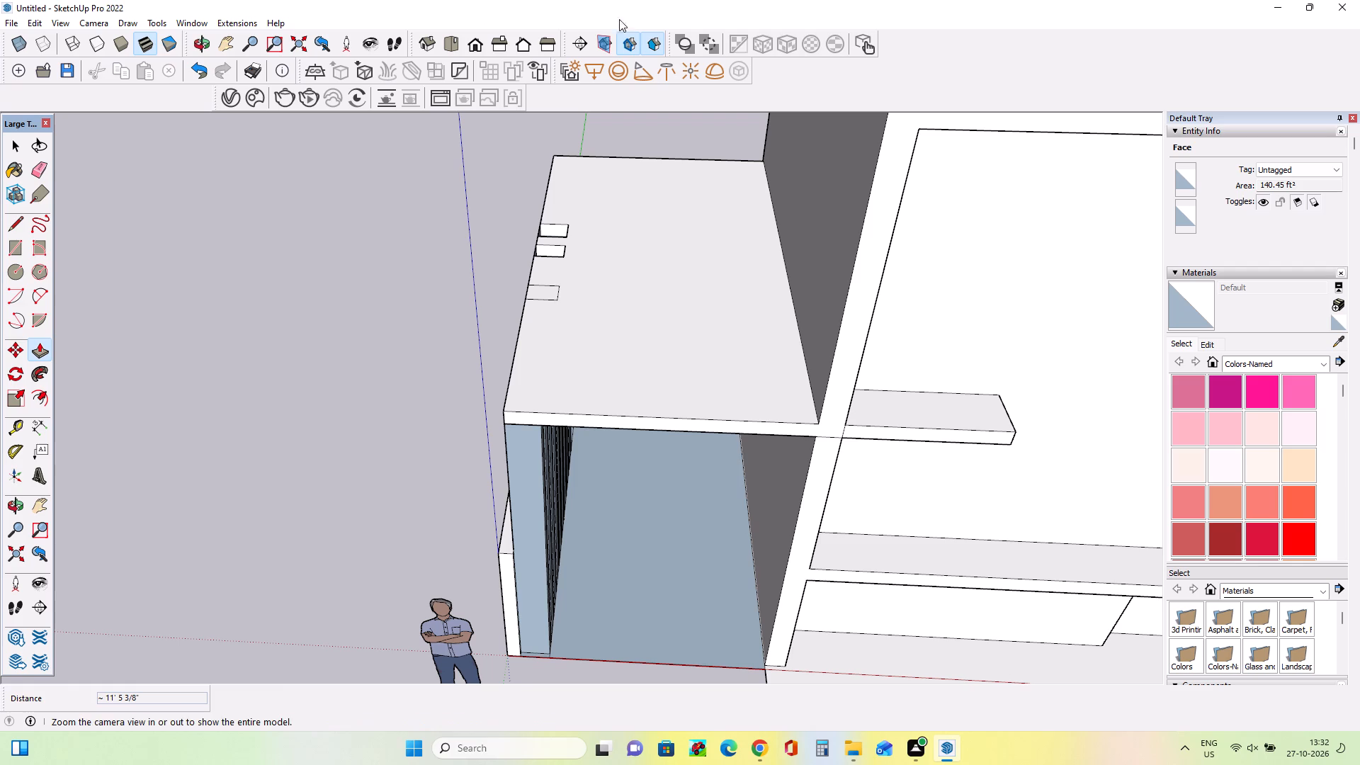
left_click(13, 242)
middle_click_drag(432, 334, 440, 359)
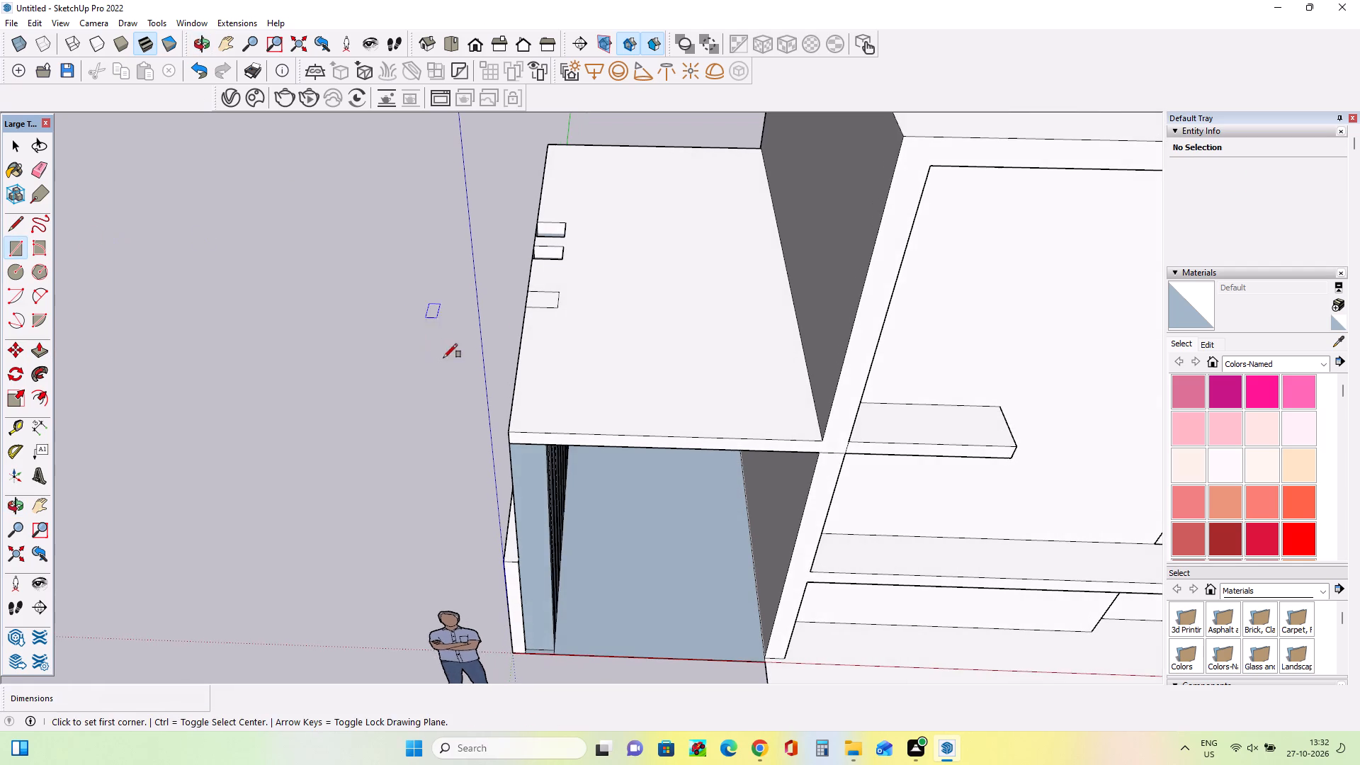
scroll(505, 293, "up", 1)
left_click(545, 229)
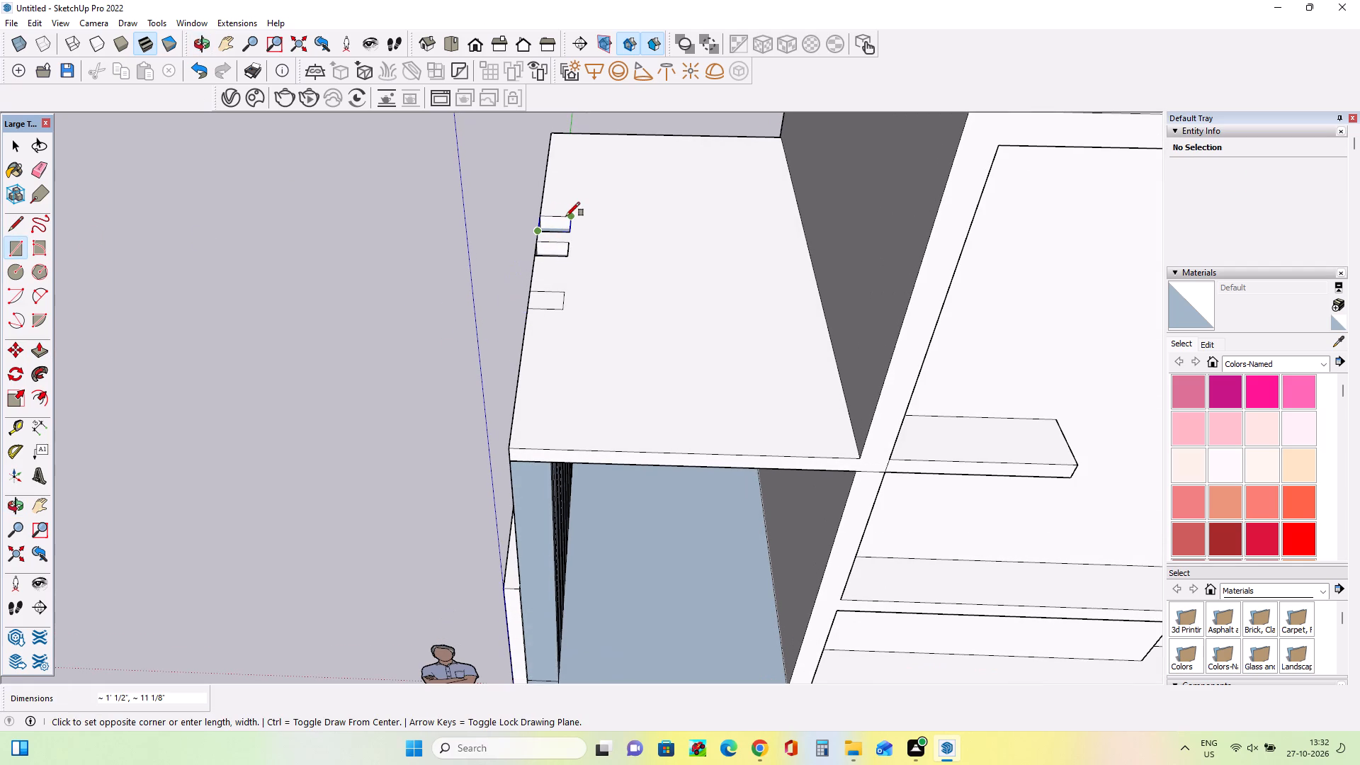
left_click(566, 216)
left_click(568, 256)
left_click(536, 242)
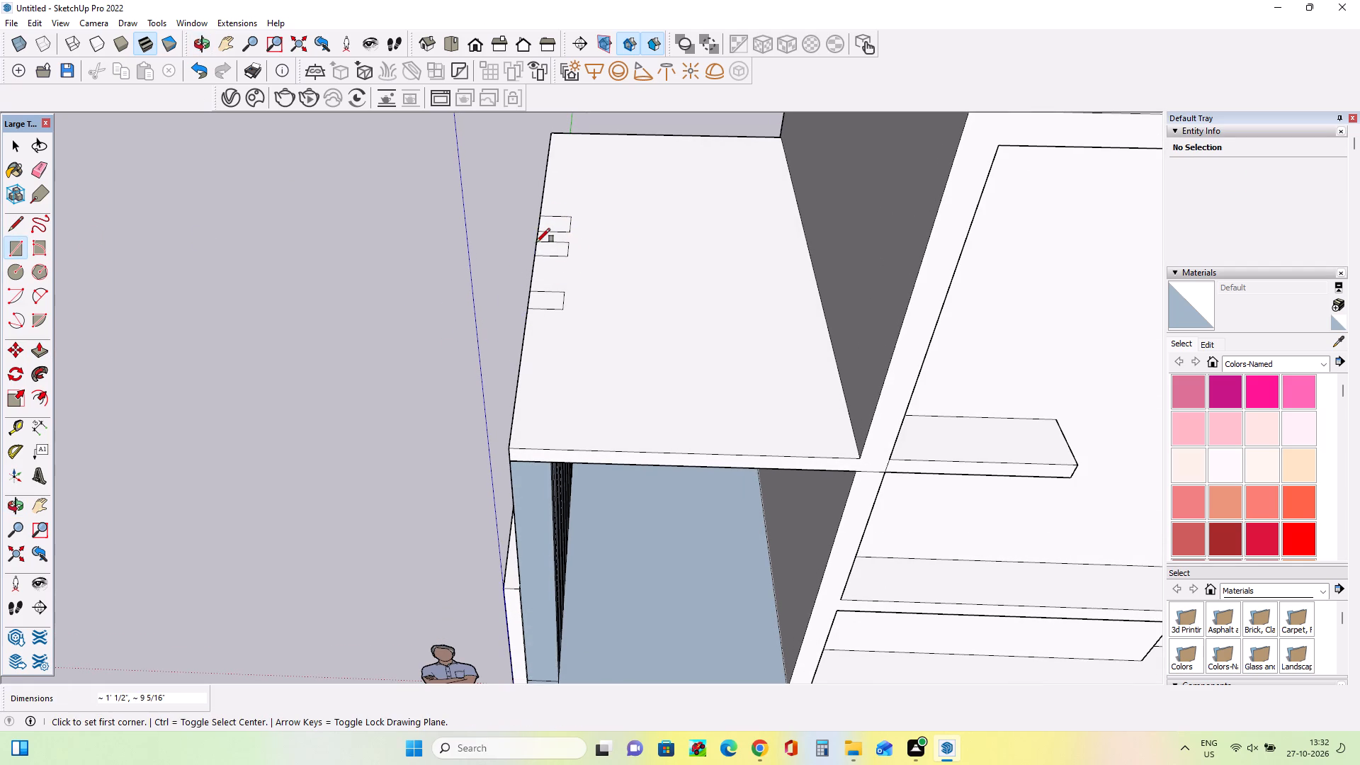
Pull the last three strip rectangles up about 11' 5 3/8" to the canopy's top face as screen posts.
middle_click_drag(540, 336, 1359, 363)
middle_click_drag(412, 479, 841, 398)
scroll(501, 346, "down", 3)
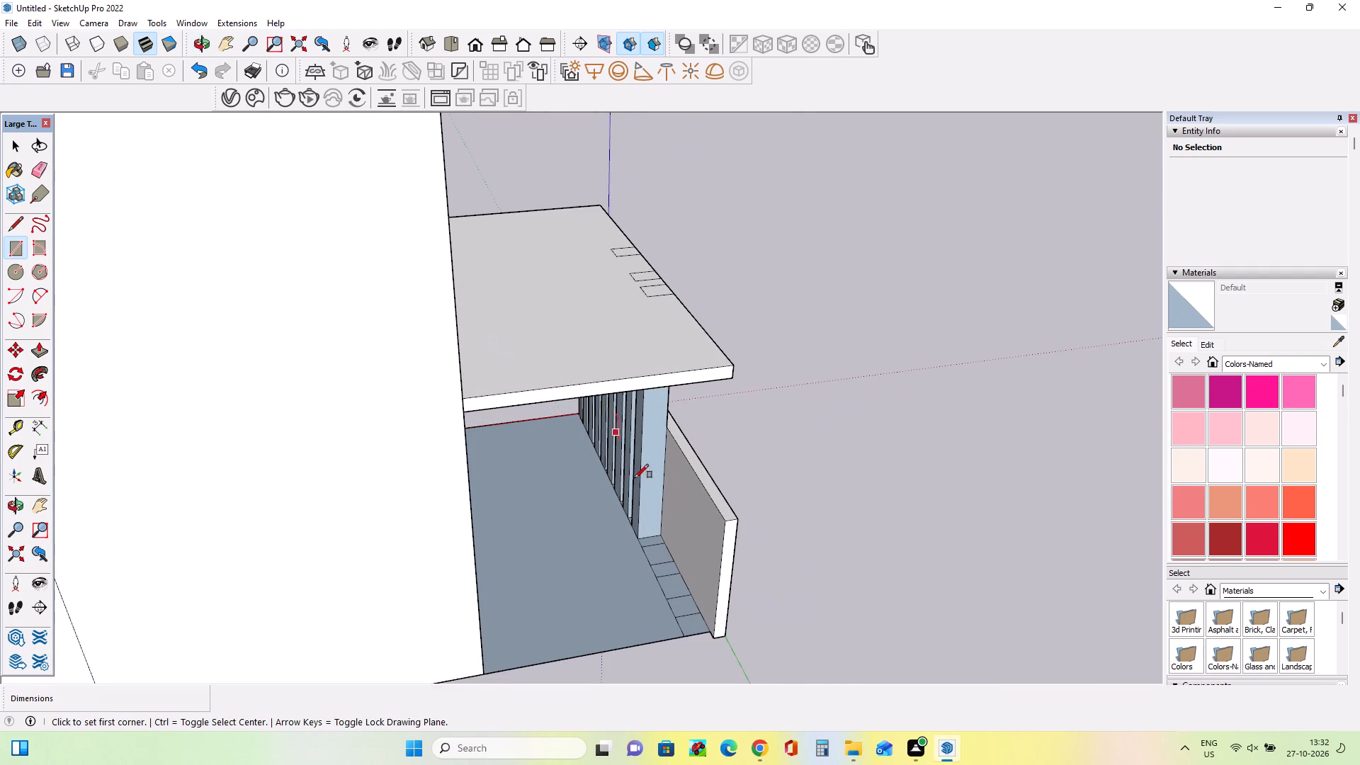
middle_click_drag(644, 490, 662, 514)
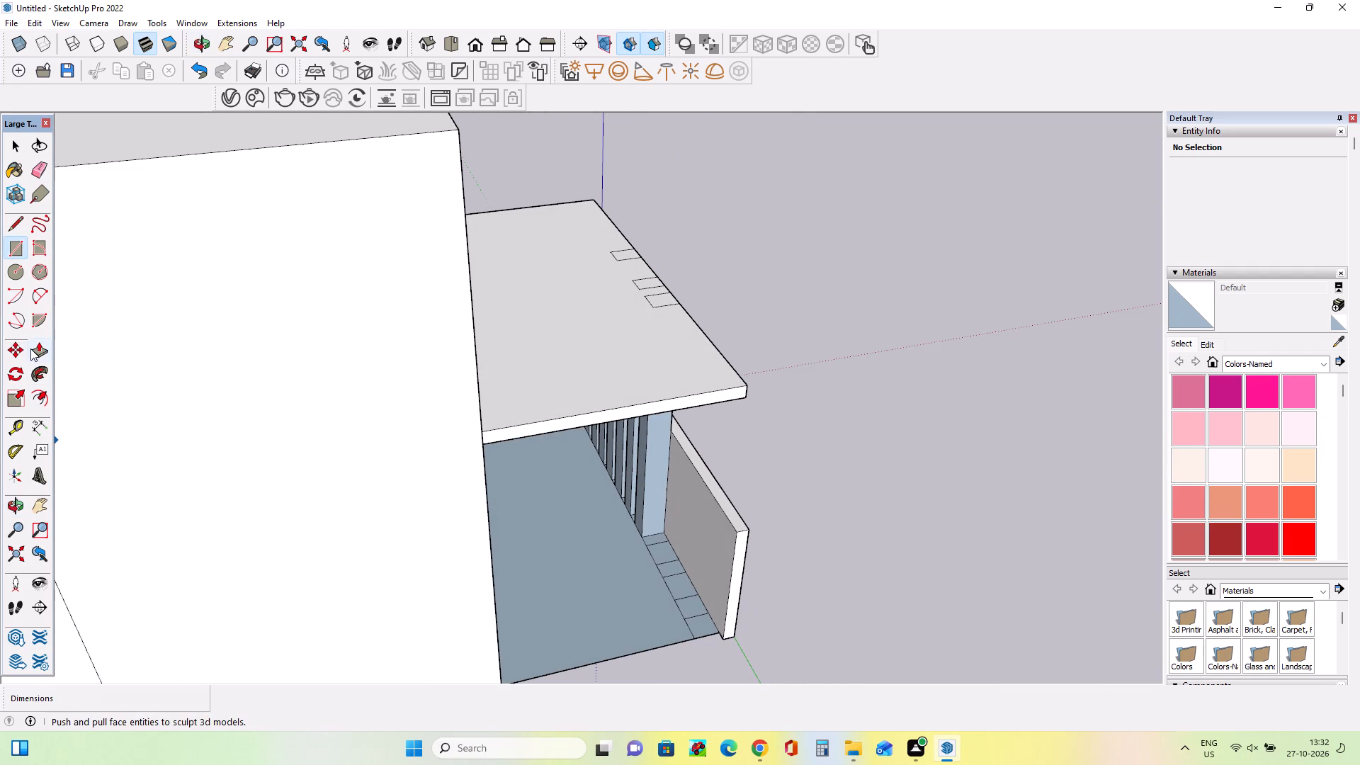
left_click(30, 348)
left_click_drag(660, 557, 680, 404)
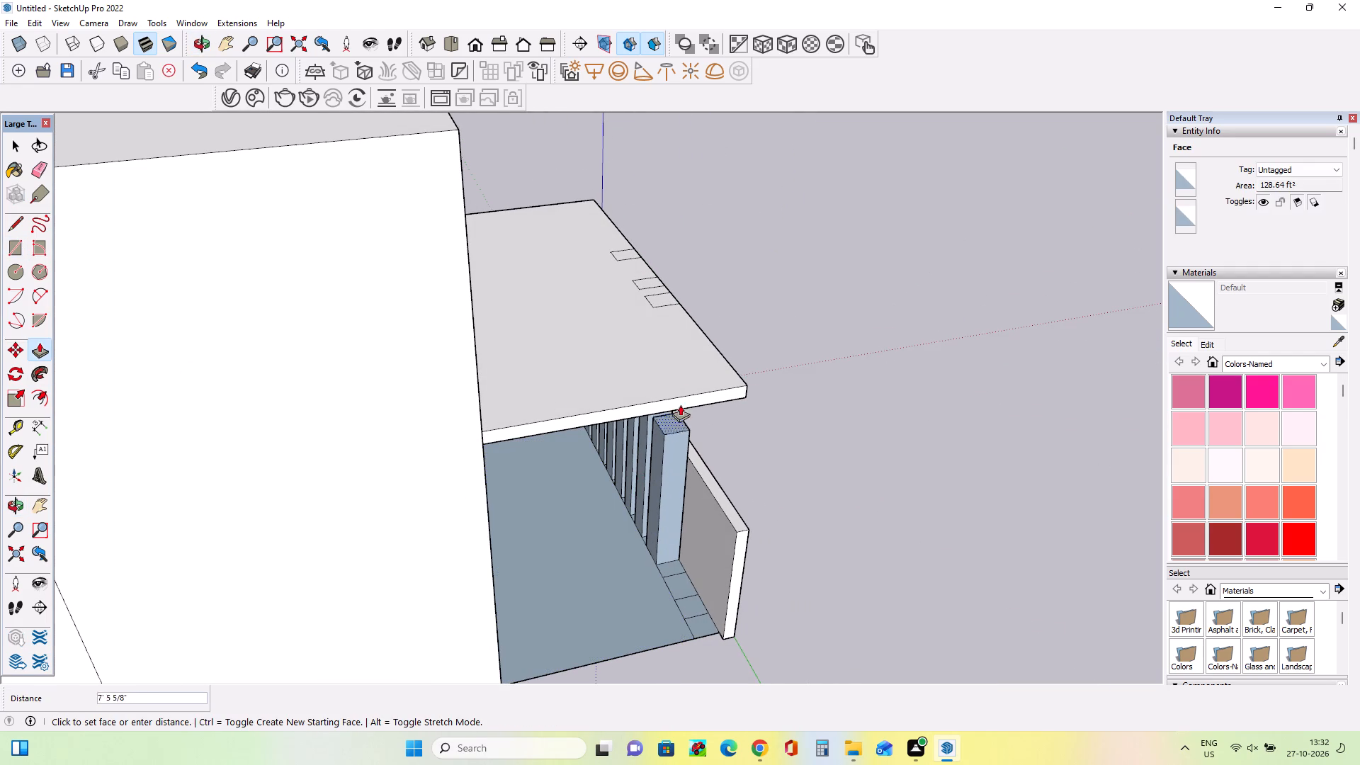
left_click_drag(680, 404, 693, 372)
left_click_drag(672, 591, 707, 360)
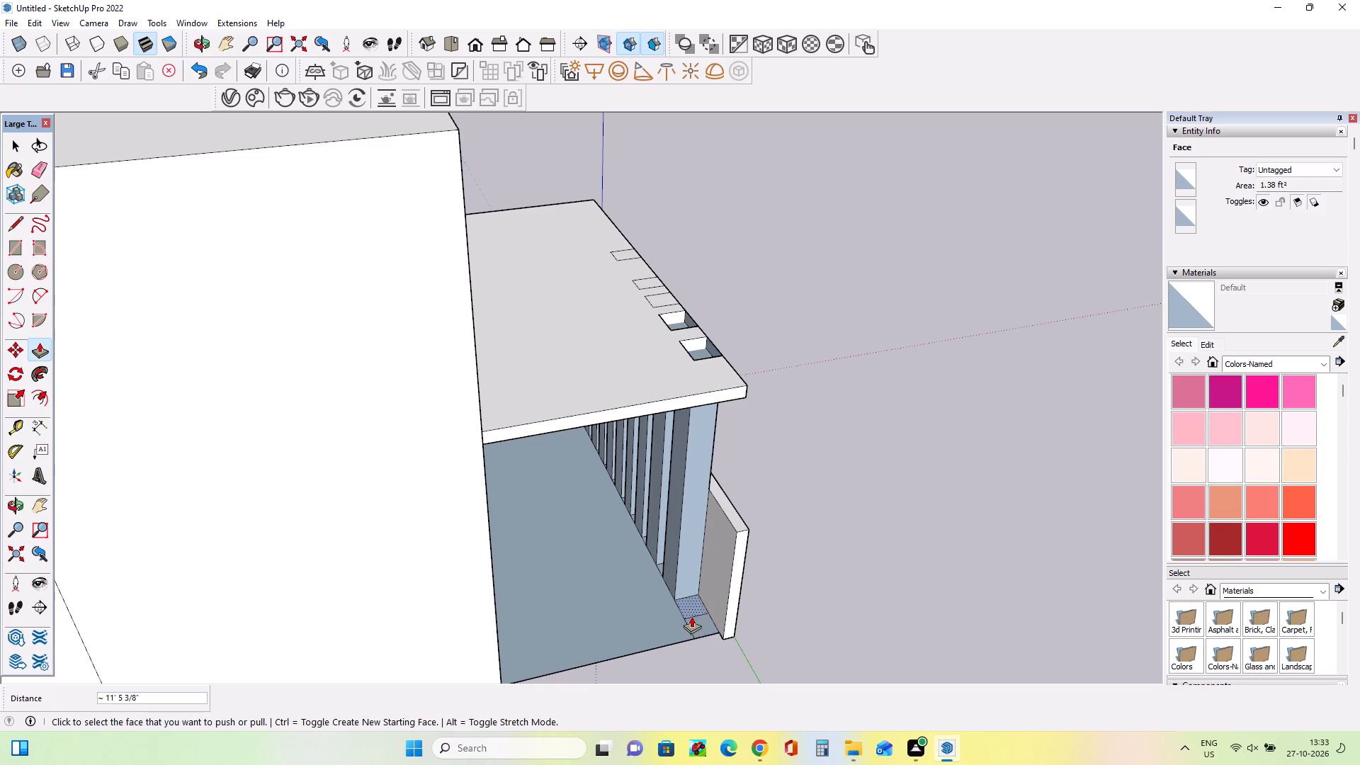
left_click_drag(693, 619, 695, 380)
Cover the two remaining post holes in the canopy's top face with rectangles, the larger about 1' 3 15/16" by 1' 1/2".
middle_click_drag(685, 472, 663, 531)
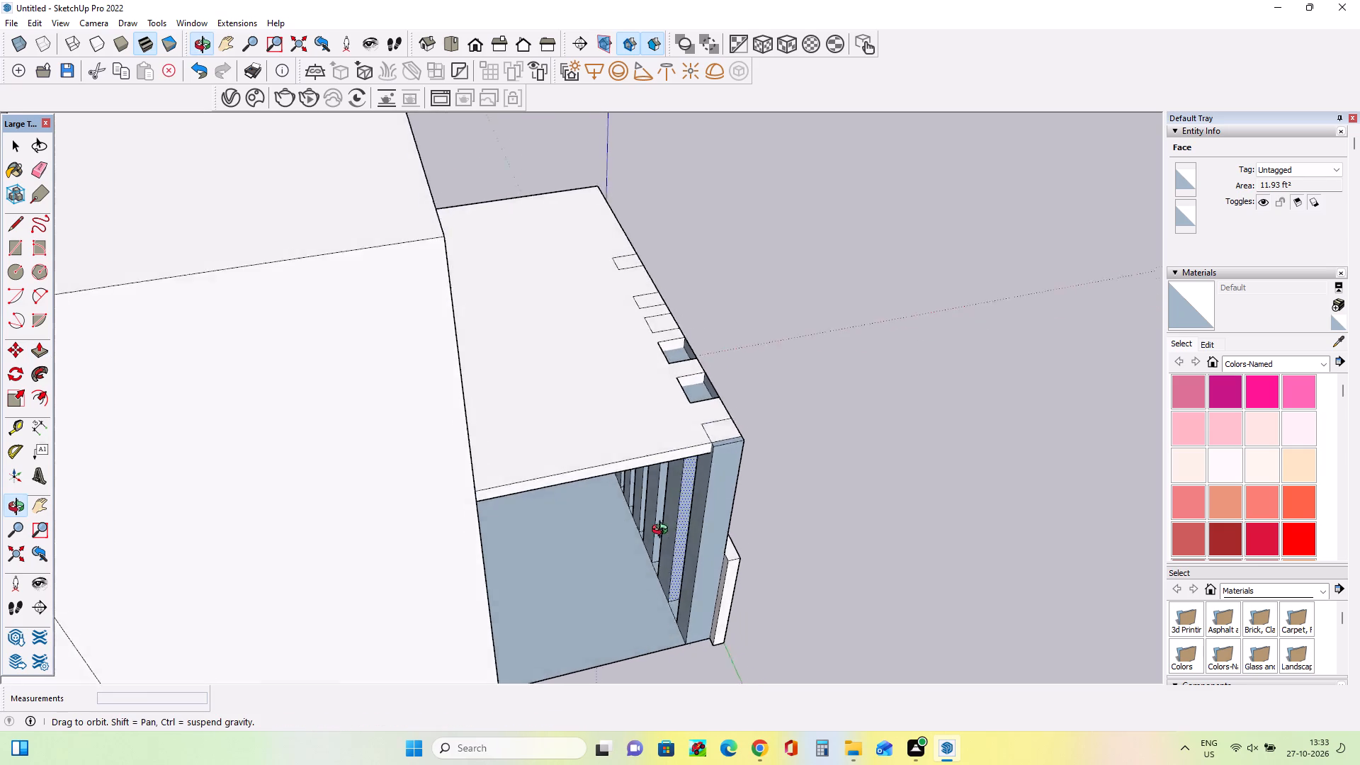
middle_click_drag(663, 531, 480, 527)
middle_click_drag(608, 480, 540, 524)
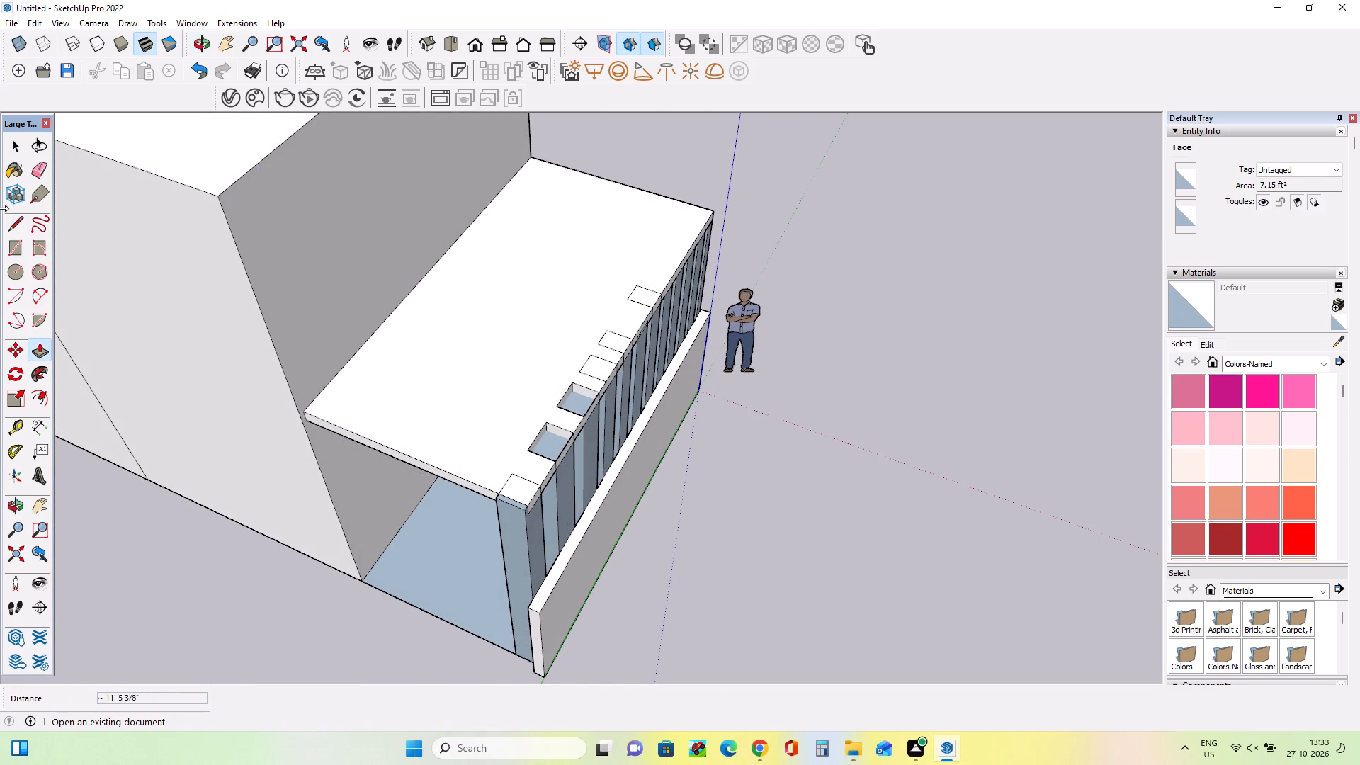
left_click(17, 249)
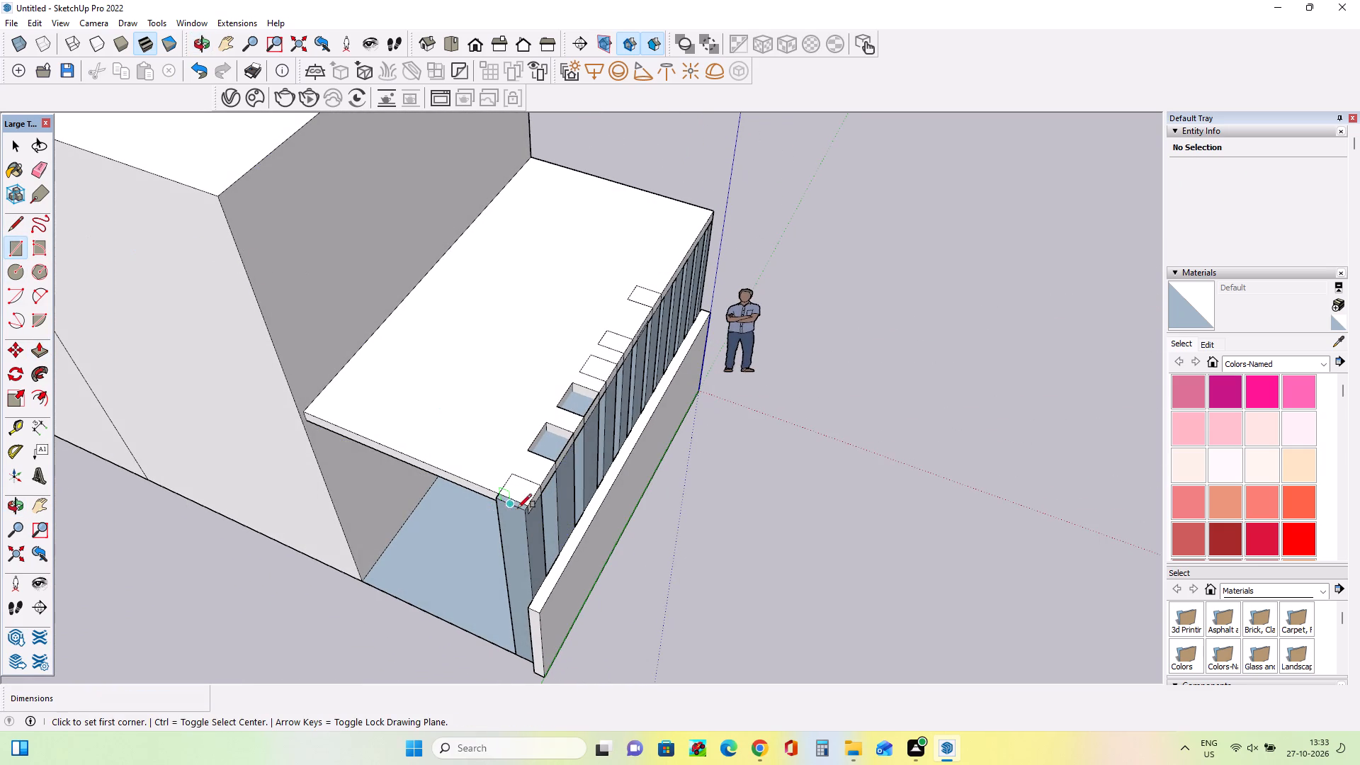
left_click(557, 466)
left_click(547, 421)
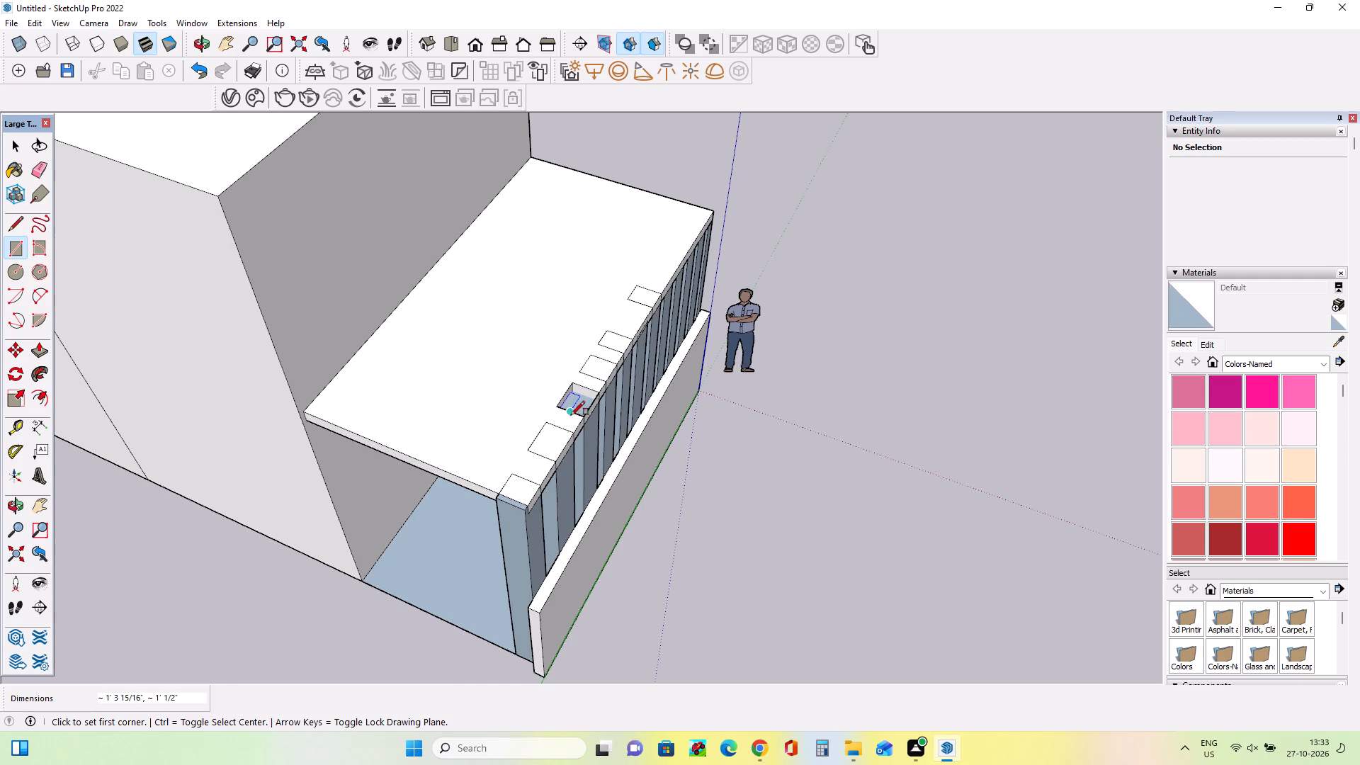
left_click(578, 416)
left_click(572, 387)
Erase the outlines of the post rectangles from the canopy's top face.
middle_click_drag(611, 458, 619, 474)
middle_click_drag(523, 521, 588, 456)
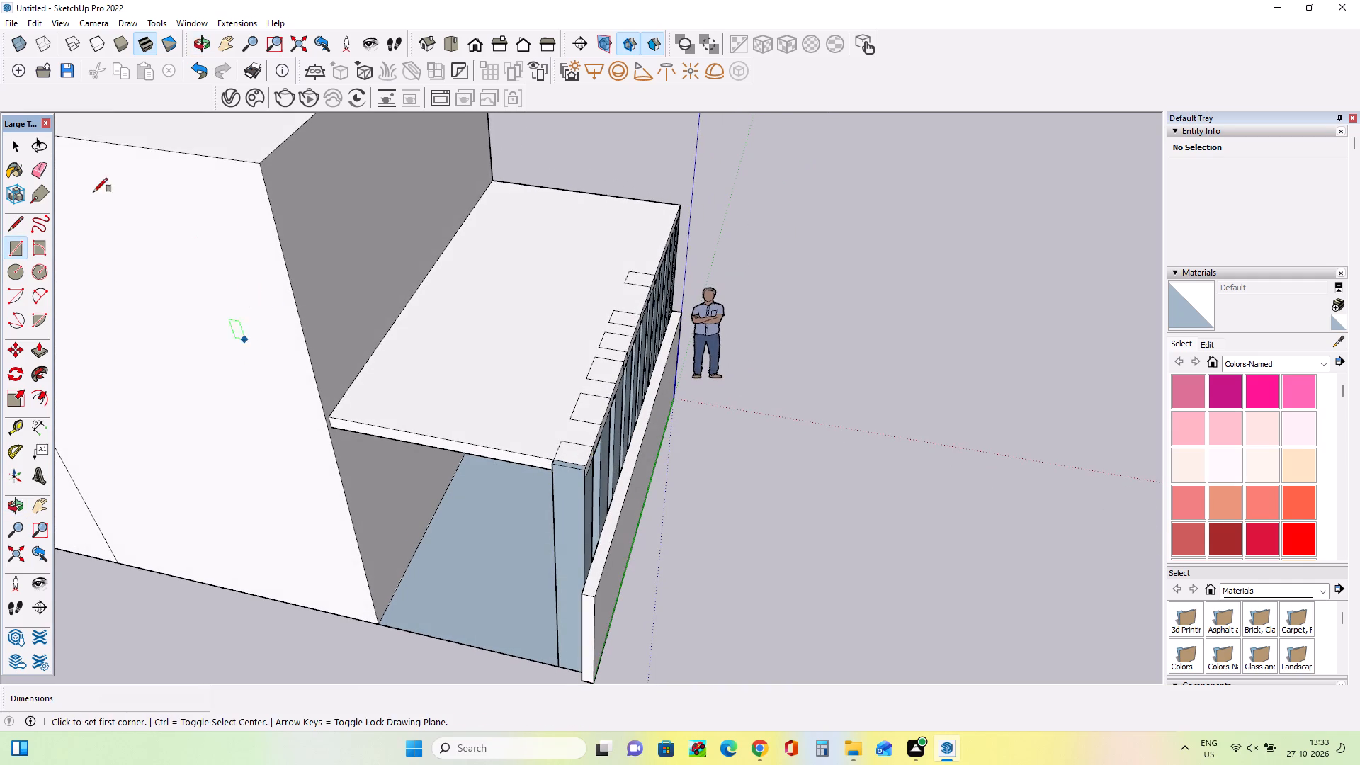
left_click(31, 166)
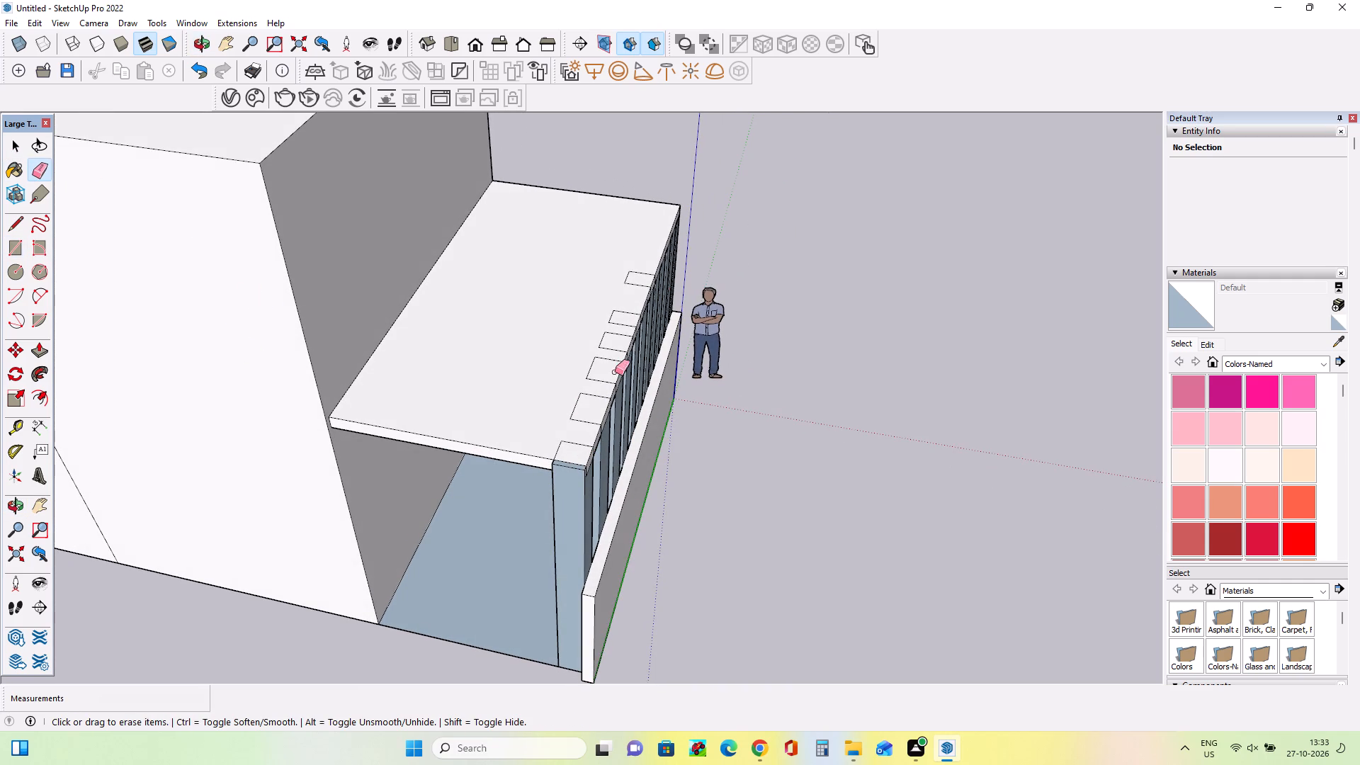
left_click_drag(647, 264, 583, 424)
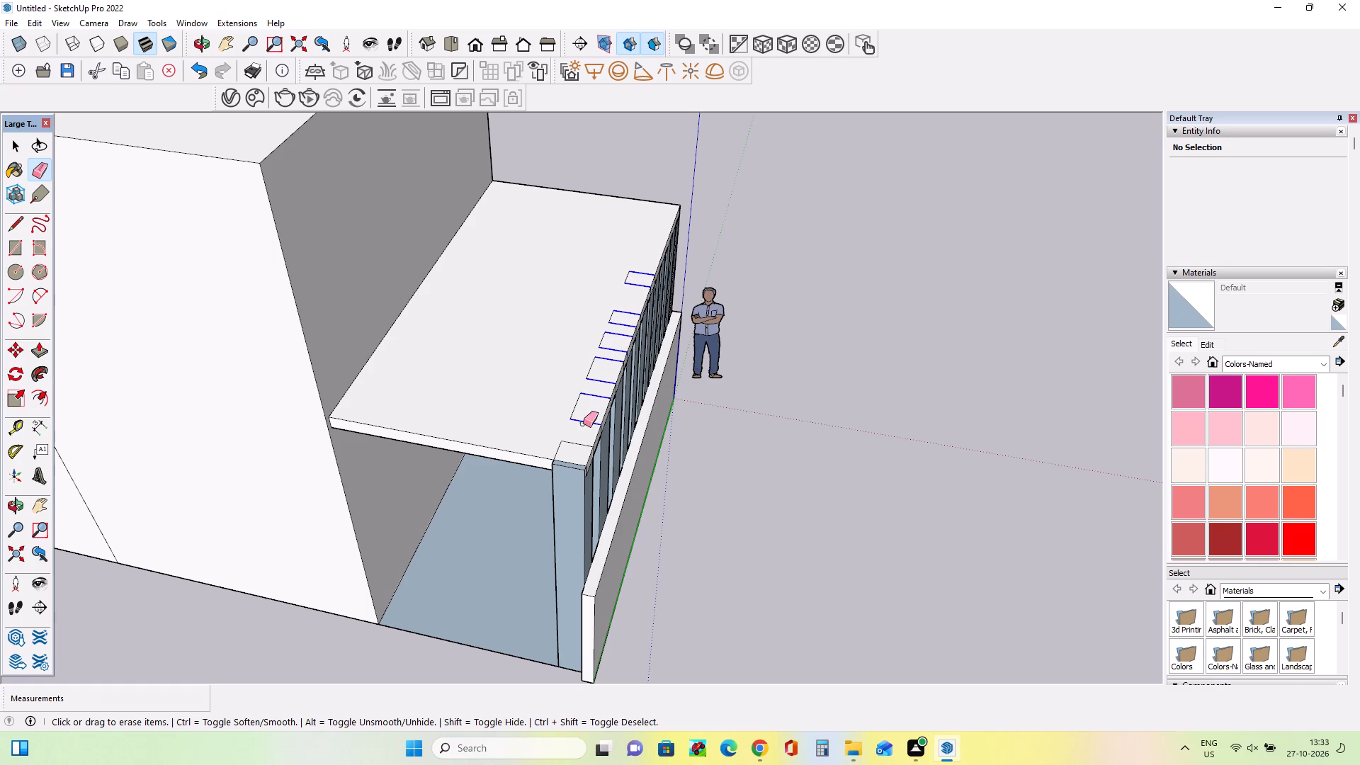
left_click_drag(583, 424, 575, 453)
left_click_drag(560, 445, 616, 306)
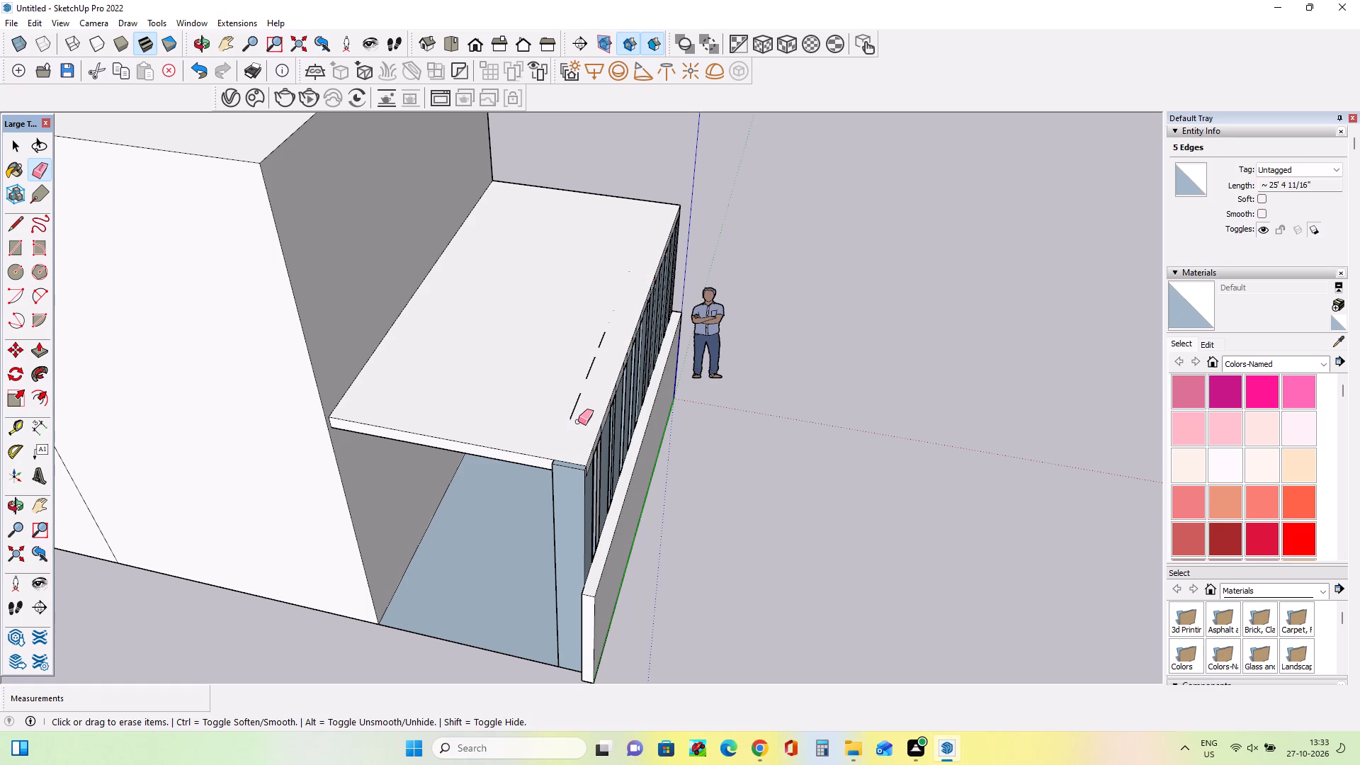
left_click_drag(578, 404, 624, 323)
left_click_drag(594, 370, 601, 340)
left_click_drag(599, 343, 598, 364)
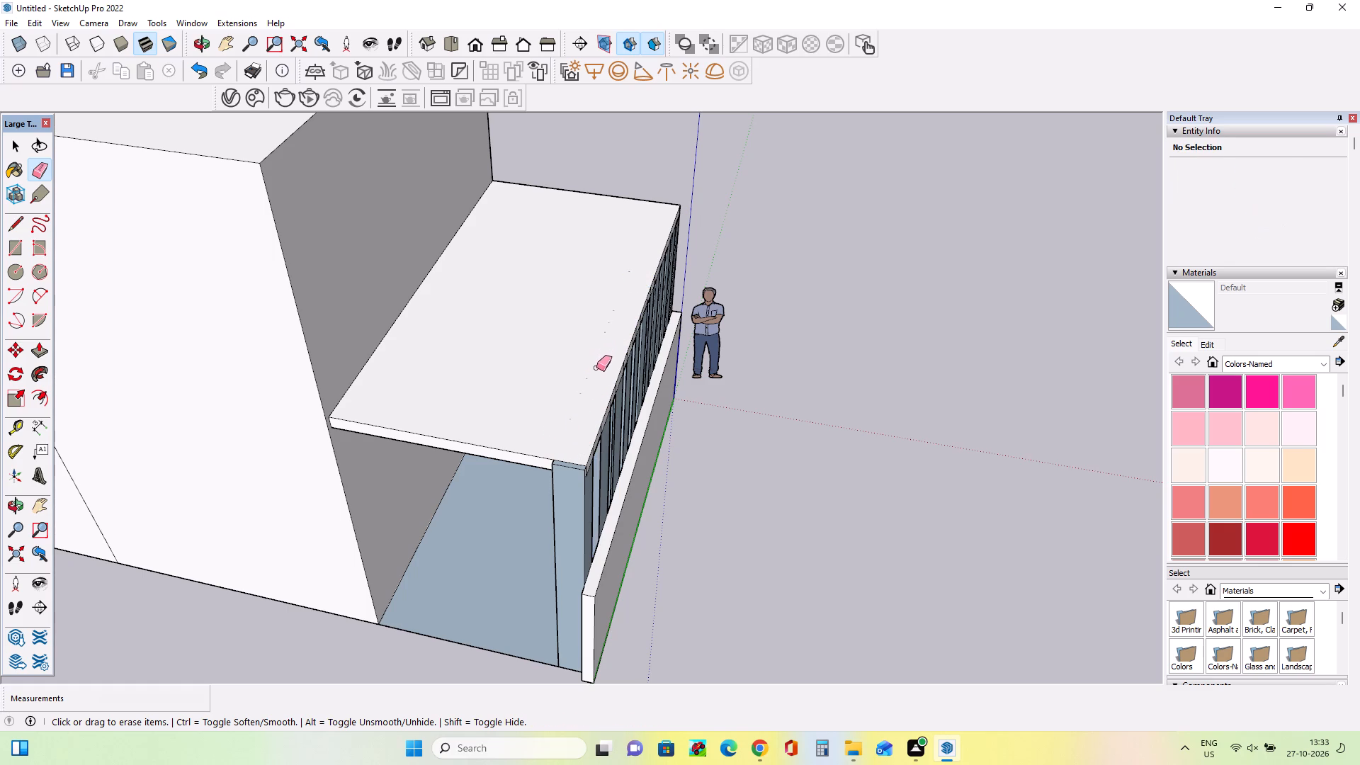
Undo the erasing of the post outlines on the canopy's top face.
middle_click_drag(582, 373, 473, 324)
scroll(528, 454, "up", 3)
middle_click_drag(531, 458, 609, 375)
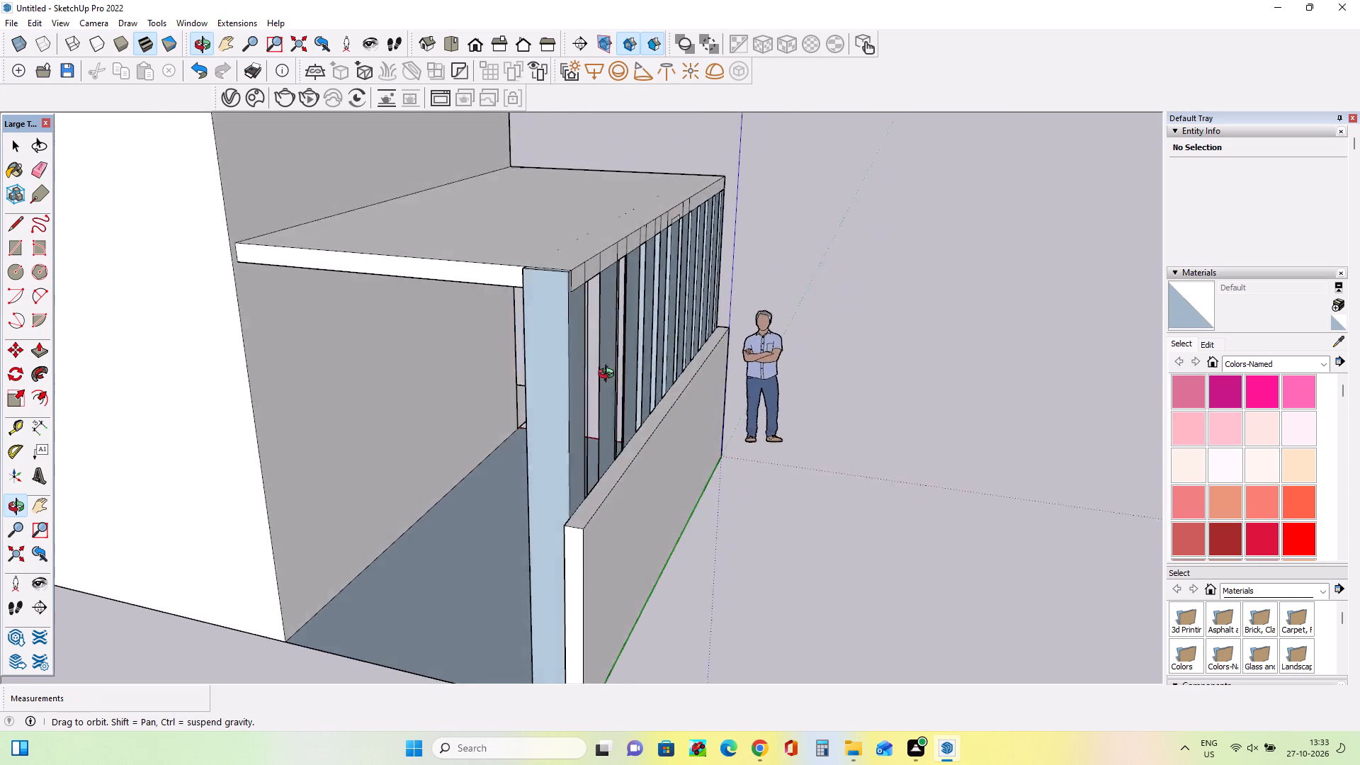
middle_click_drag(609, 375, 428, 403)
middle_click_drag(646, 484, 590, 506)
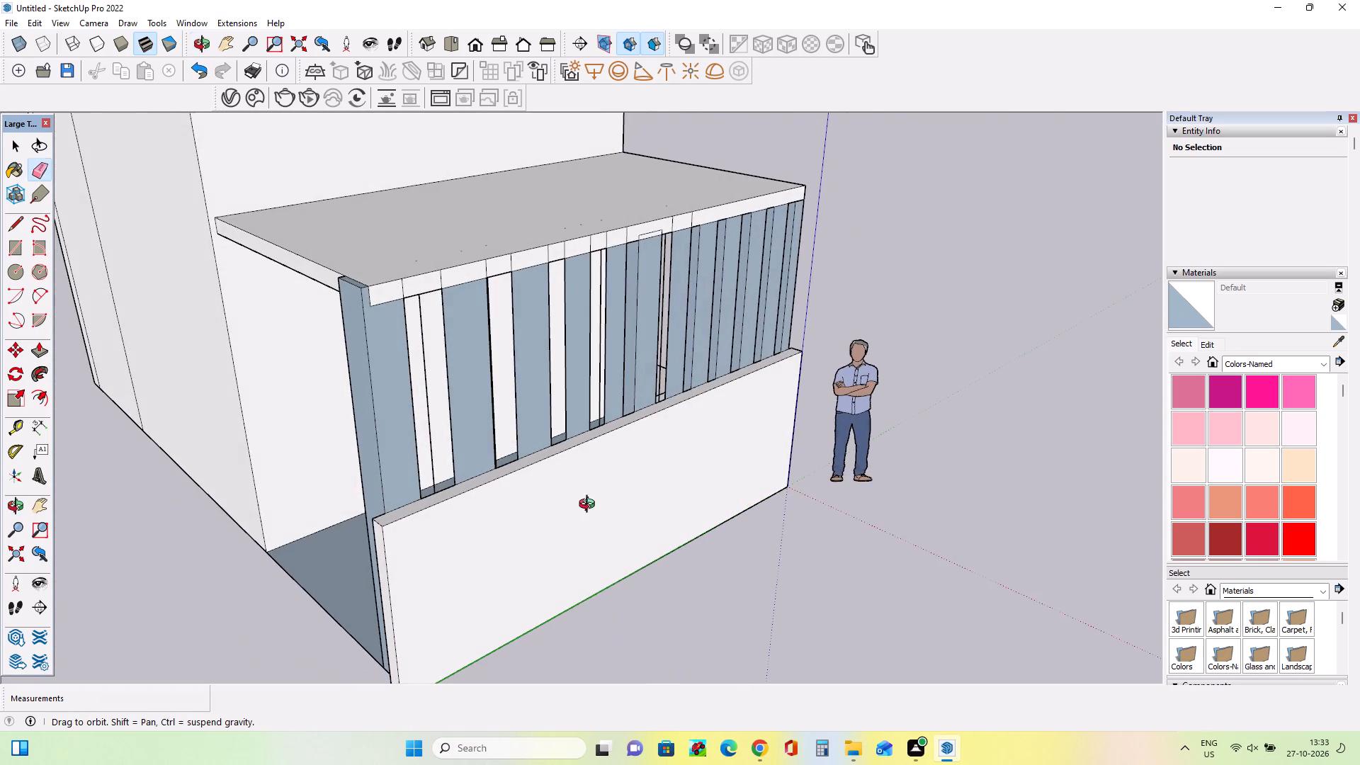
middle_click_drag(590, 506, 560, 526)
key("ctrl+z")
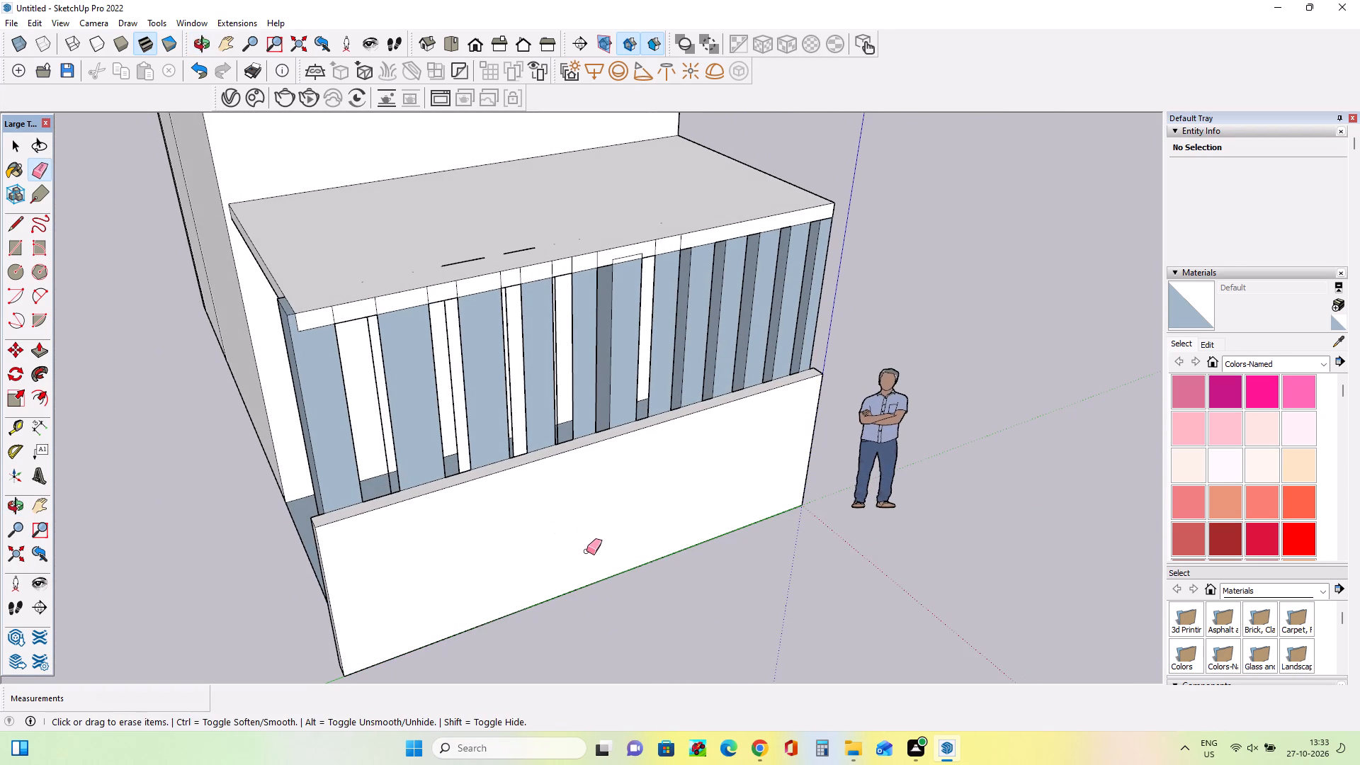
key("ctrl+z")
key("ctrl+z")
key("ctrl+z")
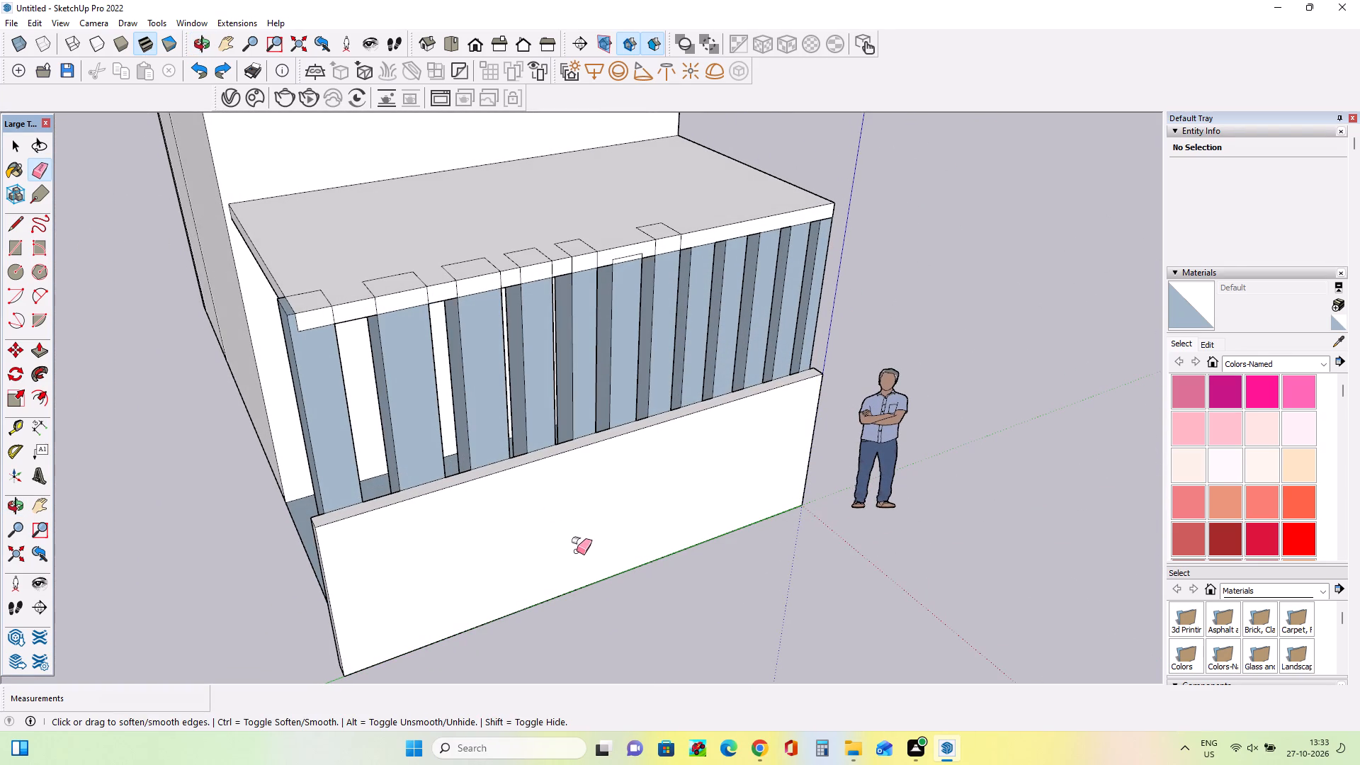
Undo the cover rectangles on the canopy and the posts pulled through it, back to the bare canopy top face.
middle_click_drag(488, 535, 820, 470)
middle_click_drag(537, 479, 581, 481)
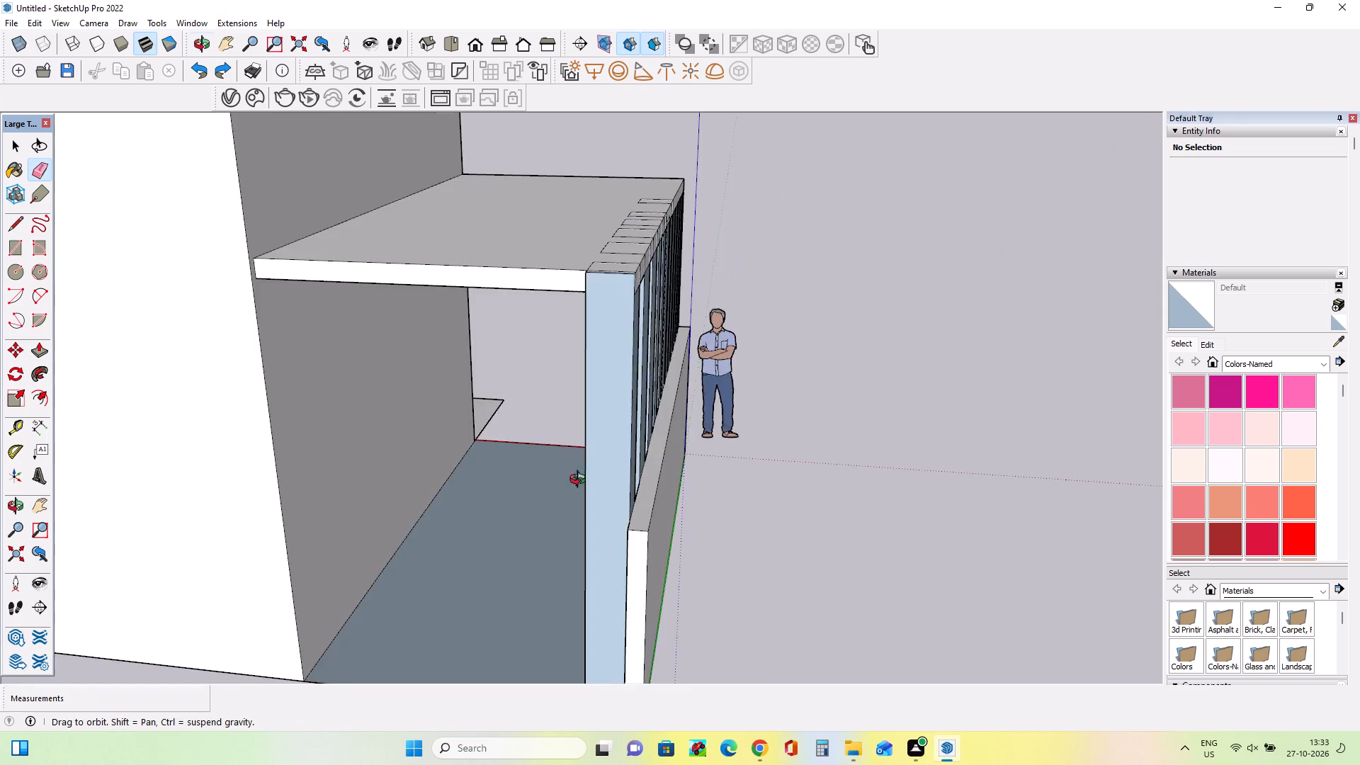
middle_click_drag(581, 481, 705, 534)
middle_click_drag(663, 535, 658, 492)
key("ctrl+z")
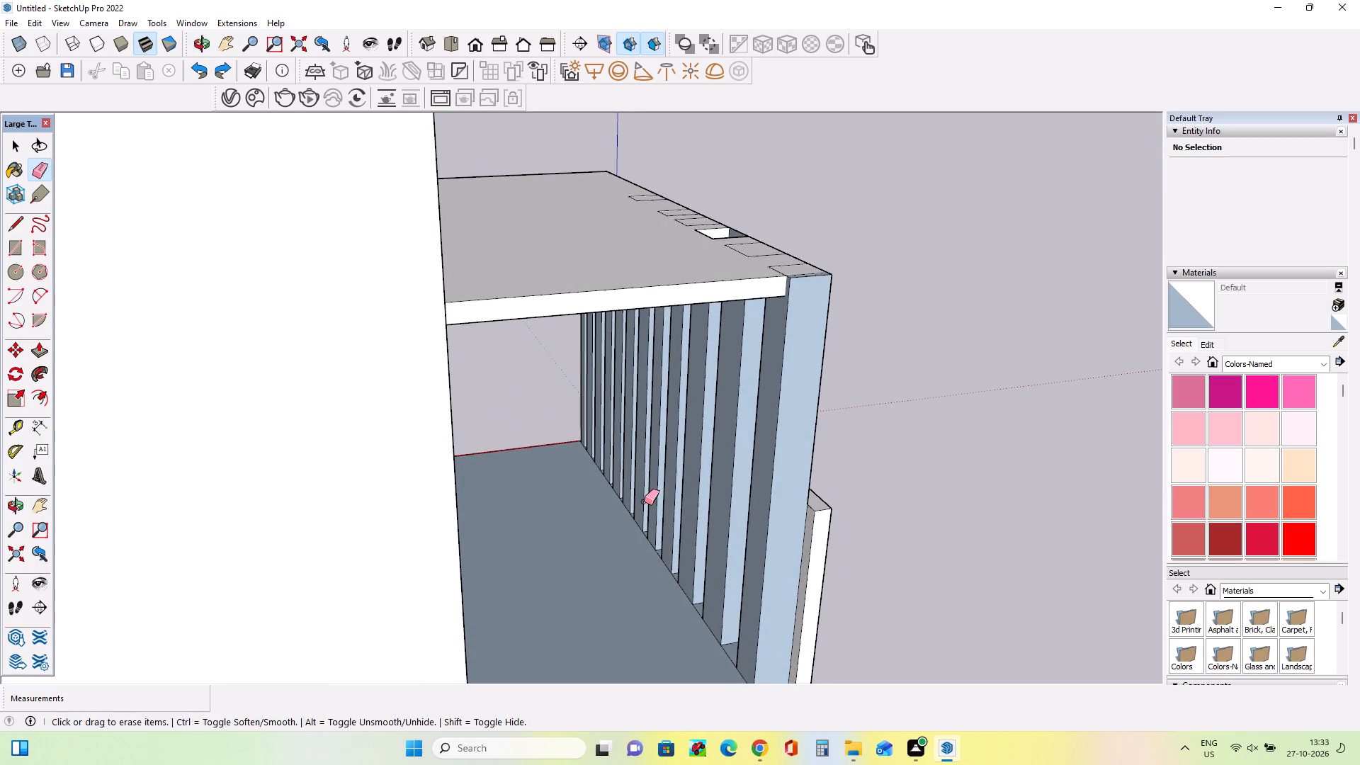
key("ctrl+z")
key("ctrl+z")
key("ctrl+z")
key("ctrl+z")
key("ctrl+z")
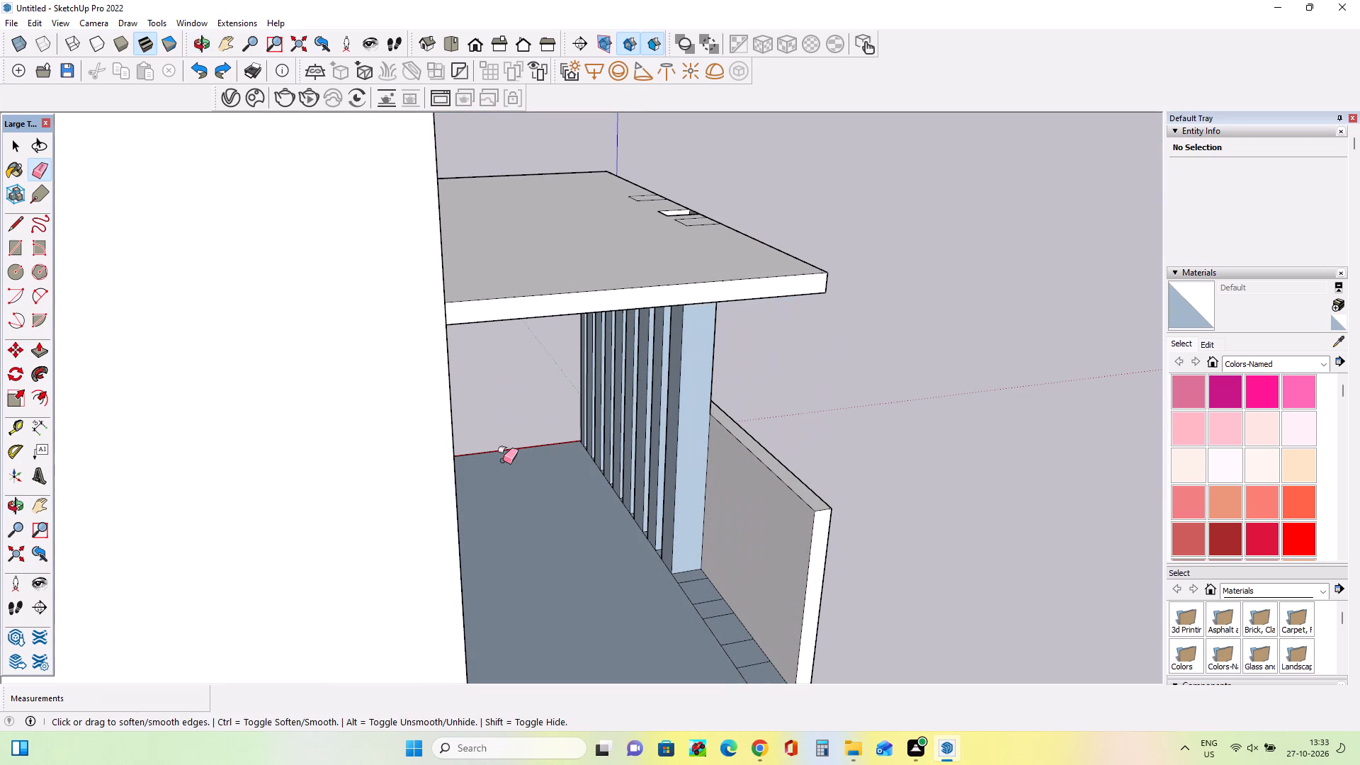
key("ctrl+z")
key("ctrl+z")
key("ctrl+z")
key("ctrl+z")
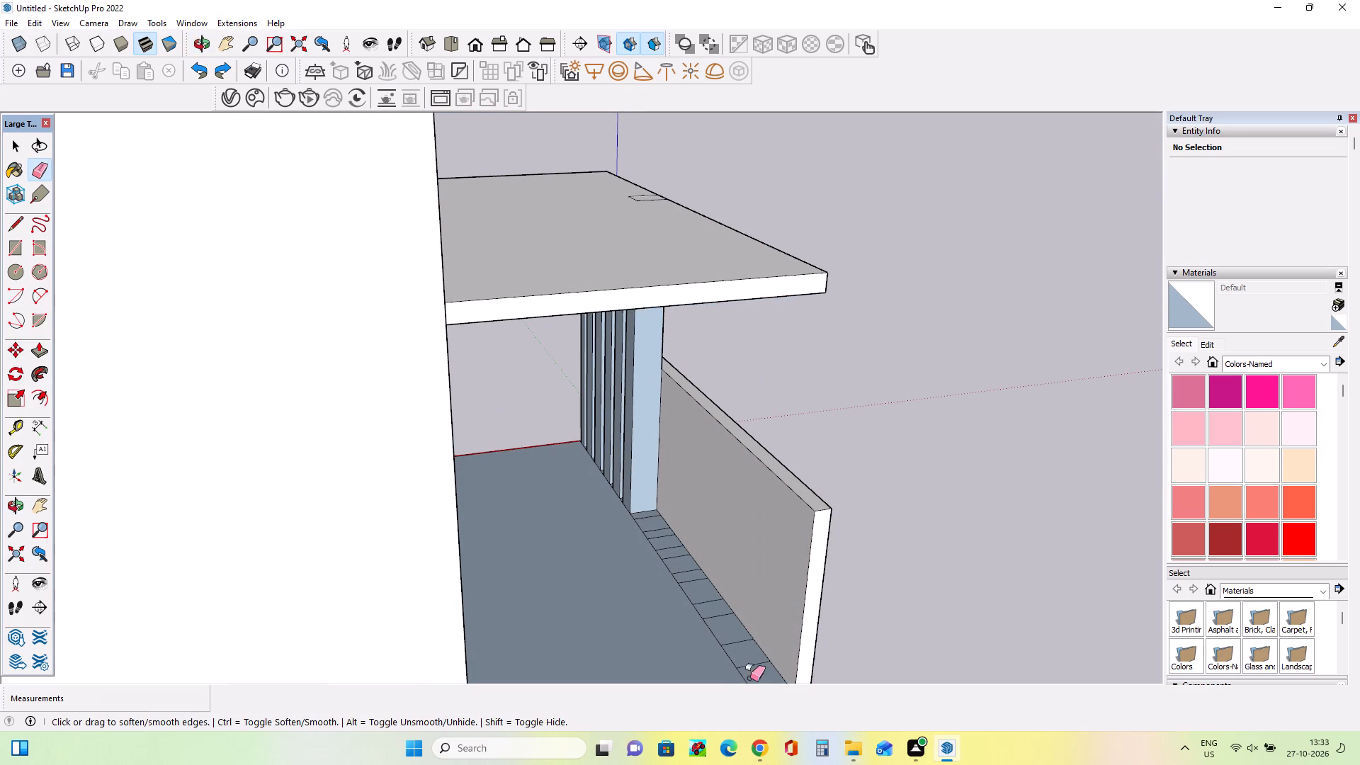
key("ctrl+z")
key("ctrl+z")
Push/Pull the next alternate post footprint beside the parapet wall up about 11' 5/16" to meet the canopy.
middle_click_drag(682, 538, 527, 598)
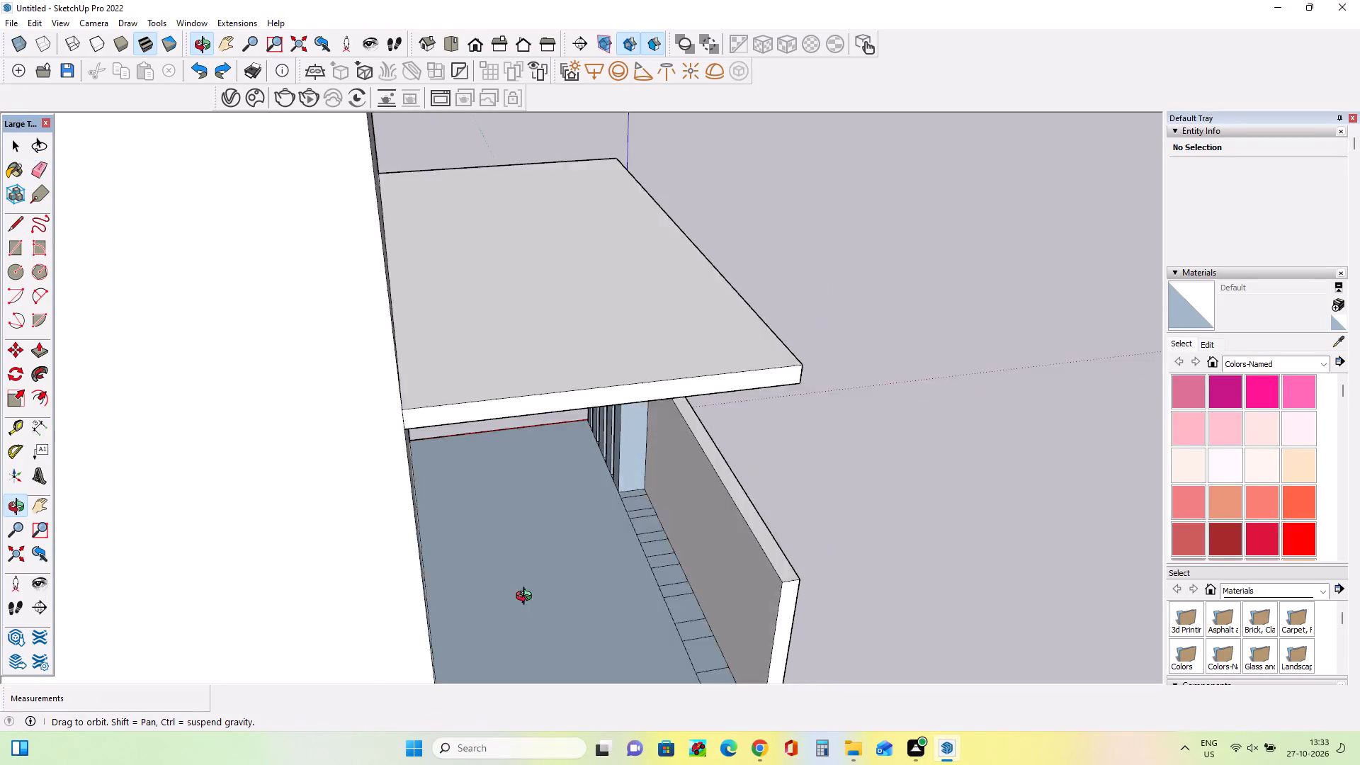
middle_click_drag(527, 598, 577, 567)
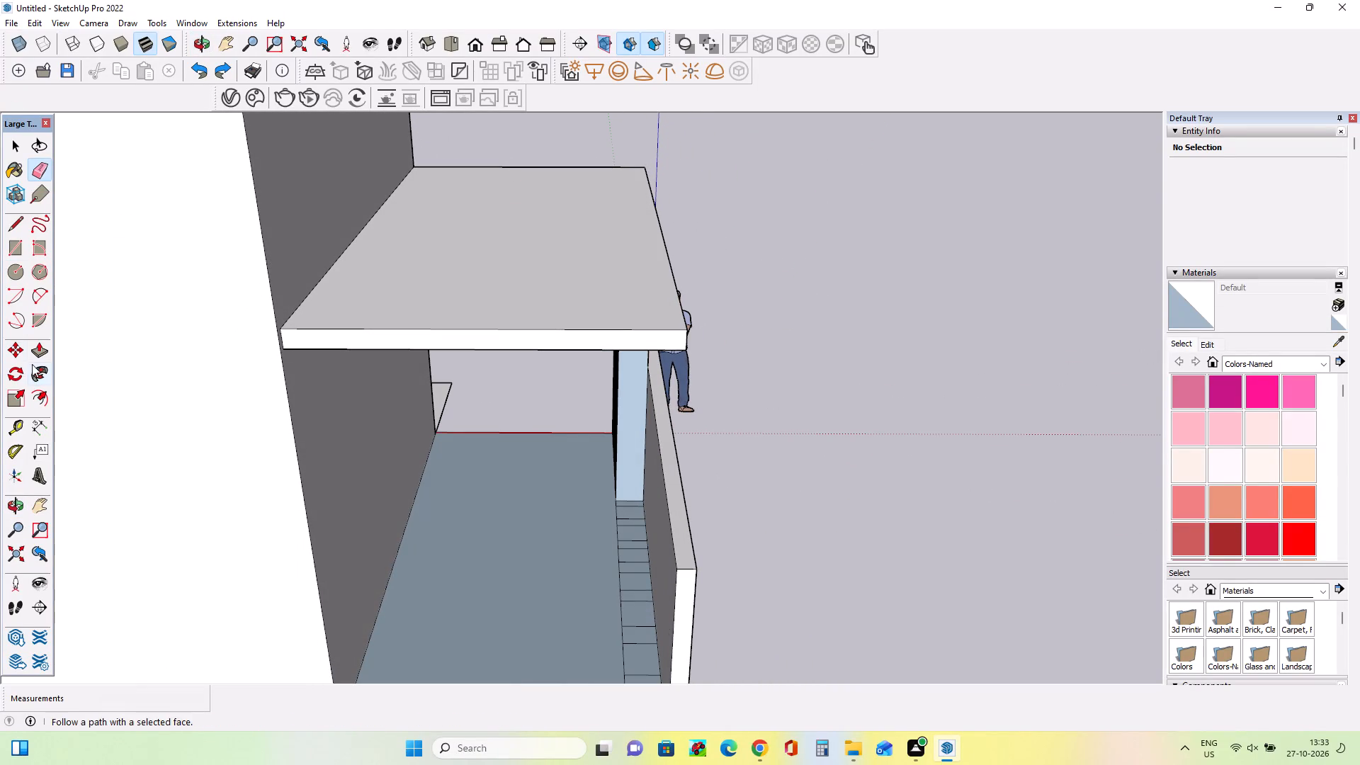
left_click(32, 359)
left_click_drag(625, 511, 676, 368)
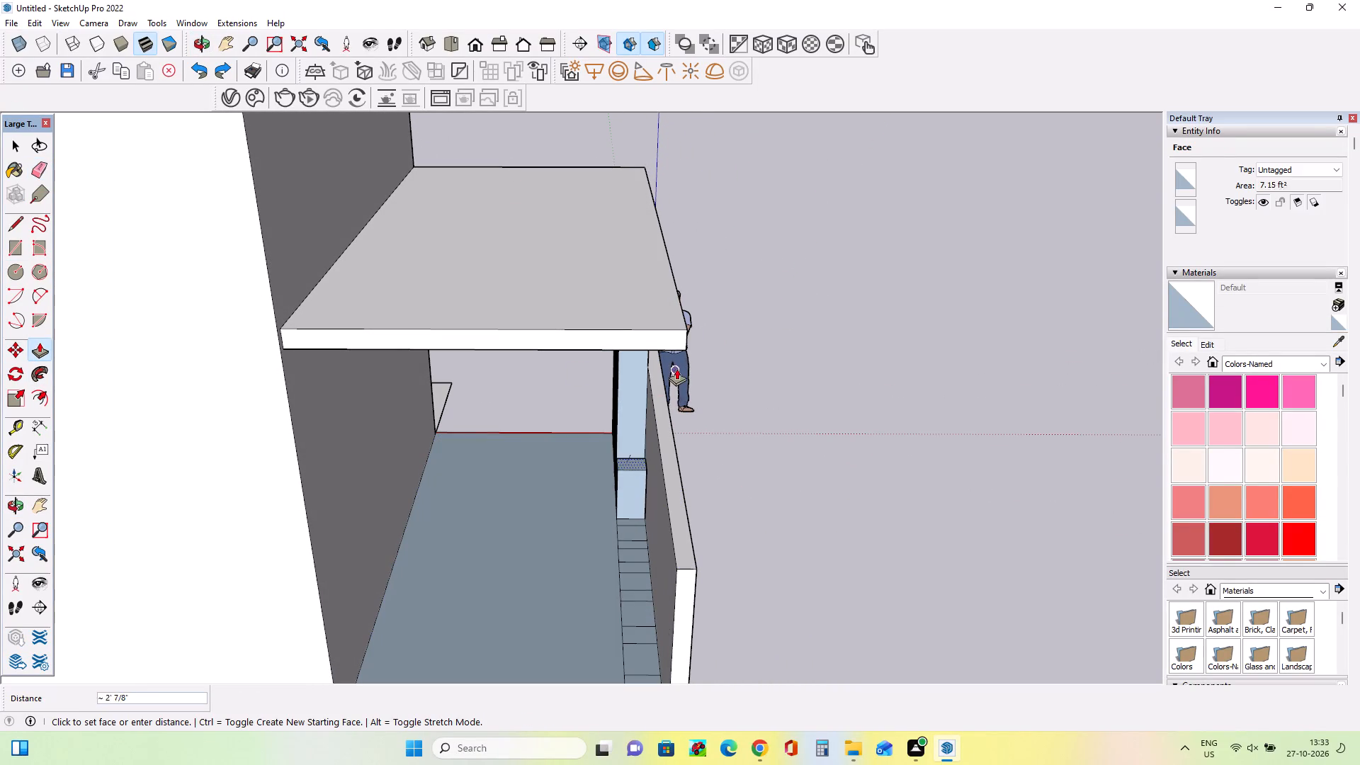
left_click_drag(676, 368, 572, 261)
scroll(572, 368, "down", 1)
middle_click_drag(572, 368, 409, 368)
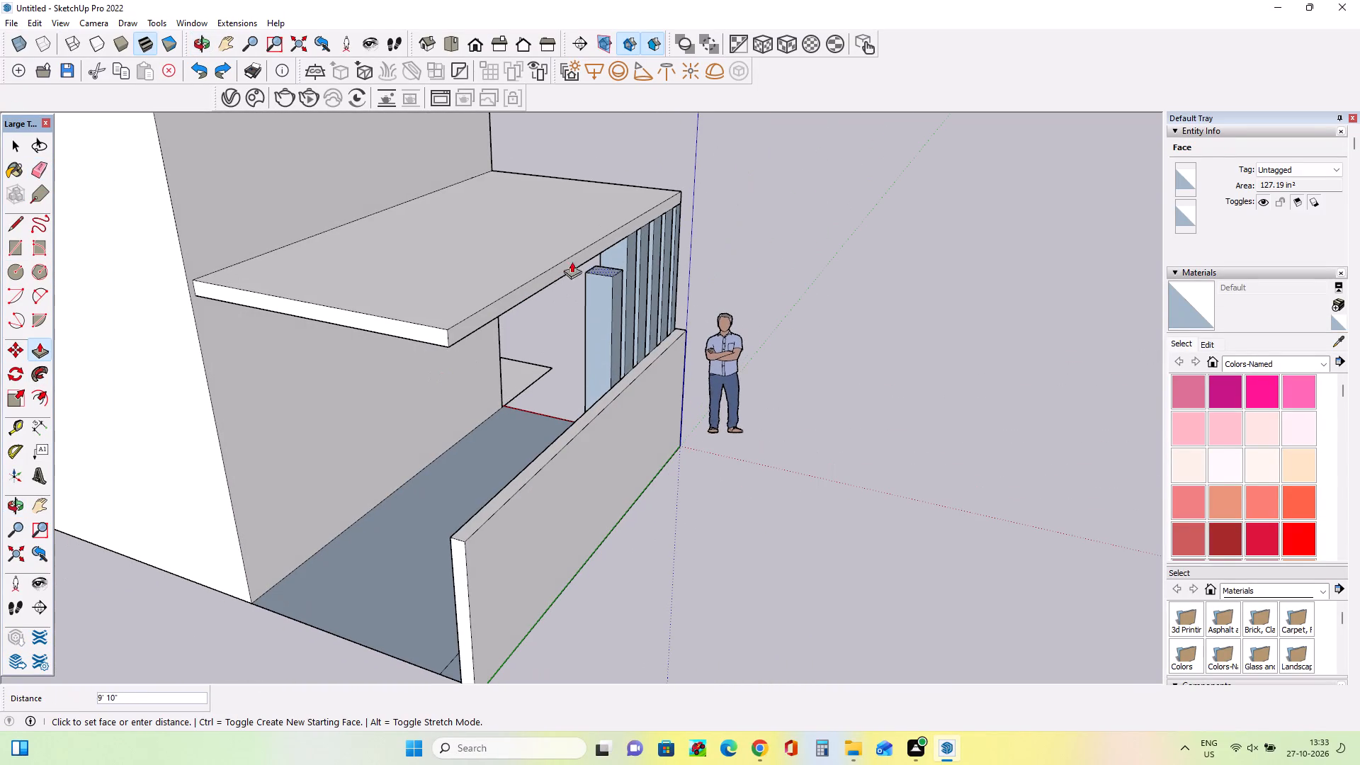
left_click_drag(572, 261, 596, 245)
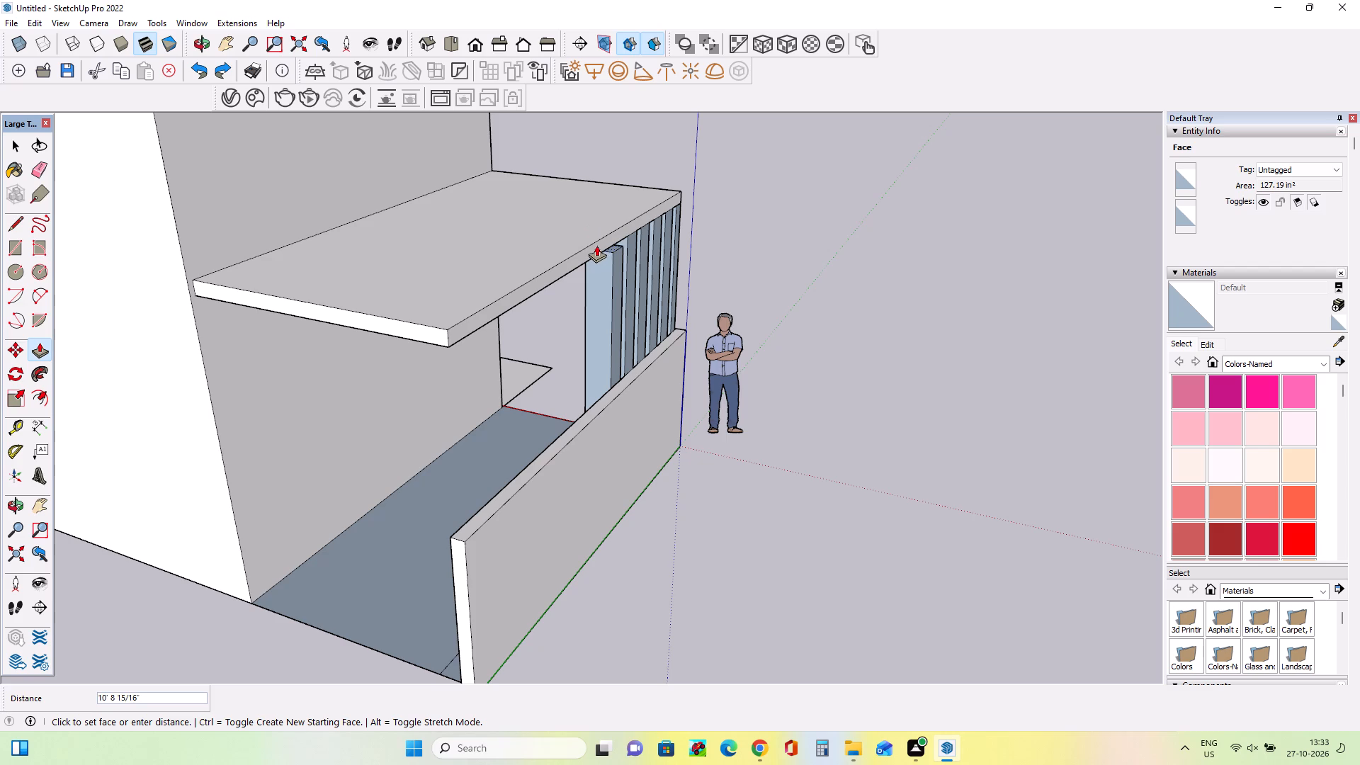
left_click_drag(596, 245, 596, 237)
Pull the following alternate post footprint along the parapet strip up about 10' 11 5/8" to the canopy.
middle_click_drag(671, 329, 753, 431)
scroll(576, 518, "up", 3)
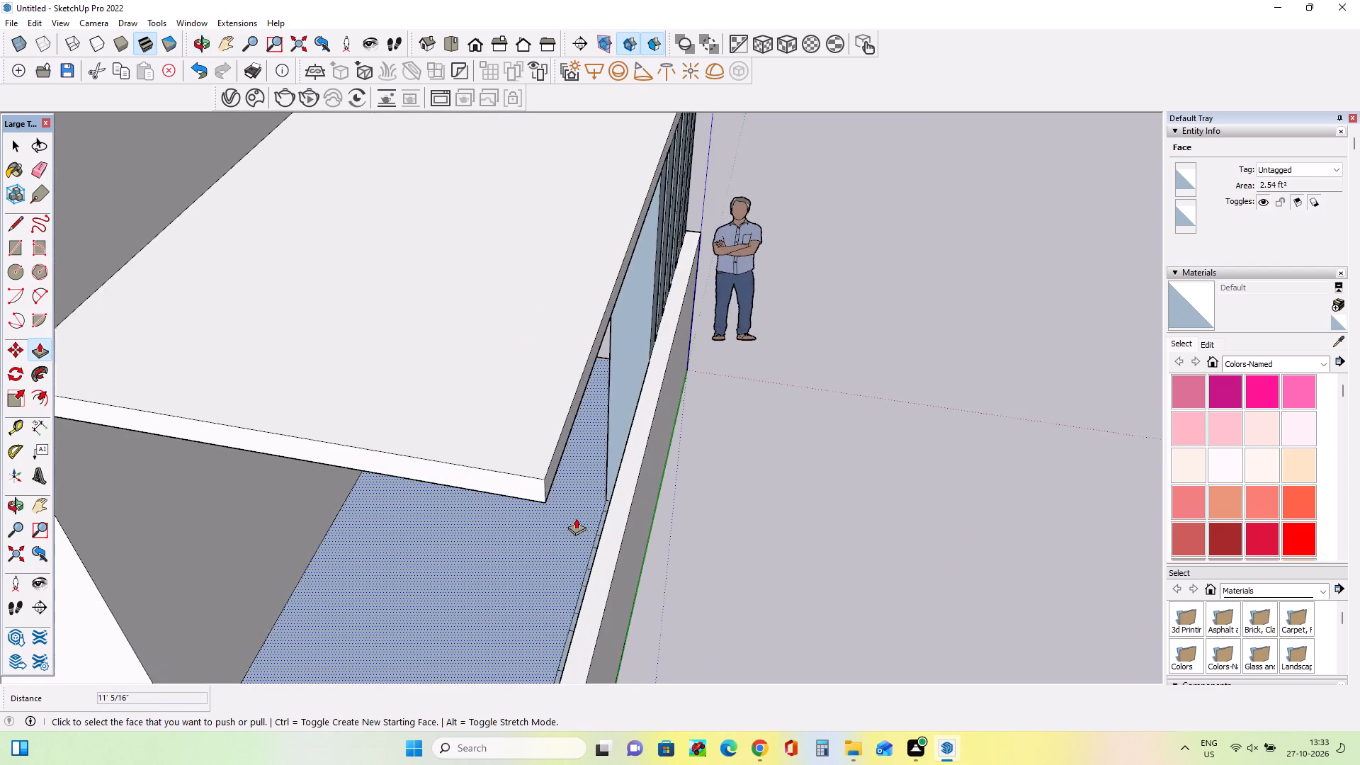
middle_click_drag(633, 517, 686, 492)
left_click_drag(642, 518, 523, 396)
middle_click_drag(623, 415, 523, 396)
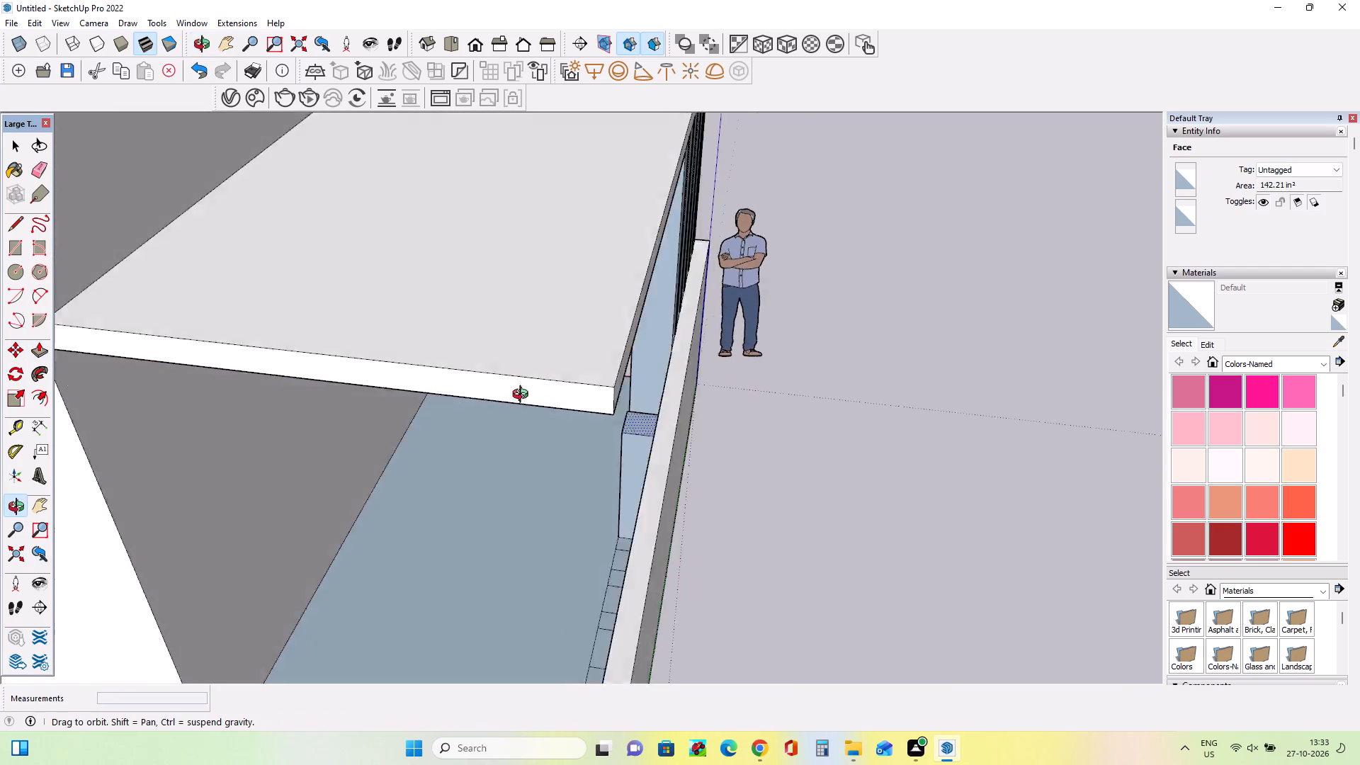
middle_click_drag(523, 396, 368, 394)
left_click_drag(523, 396, 676, 187)
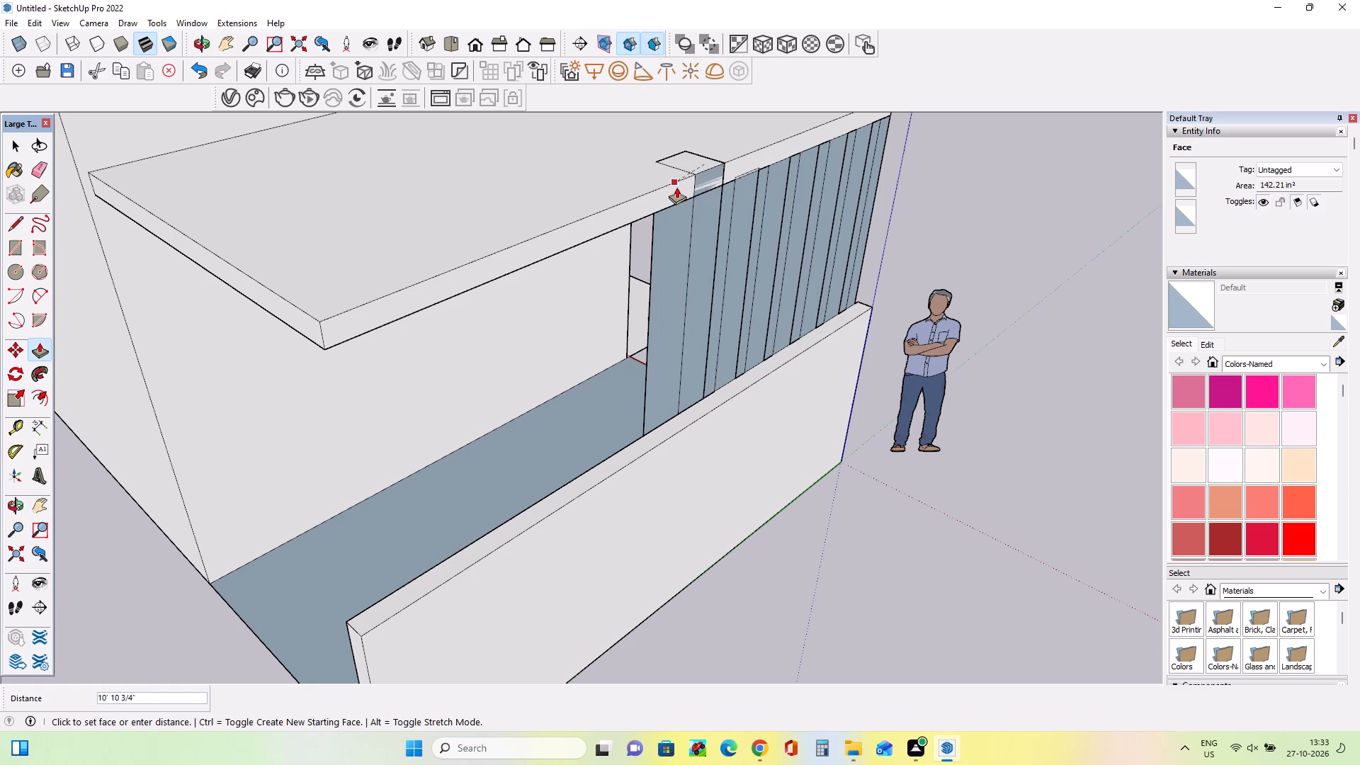
left_click_drag(676, 187, 689, 188)
scroll(687, 191, "up", 5)
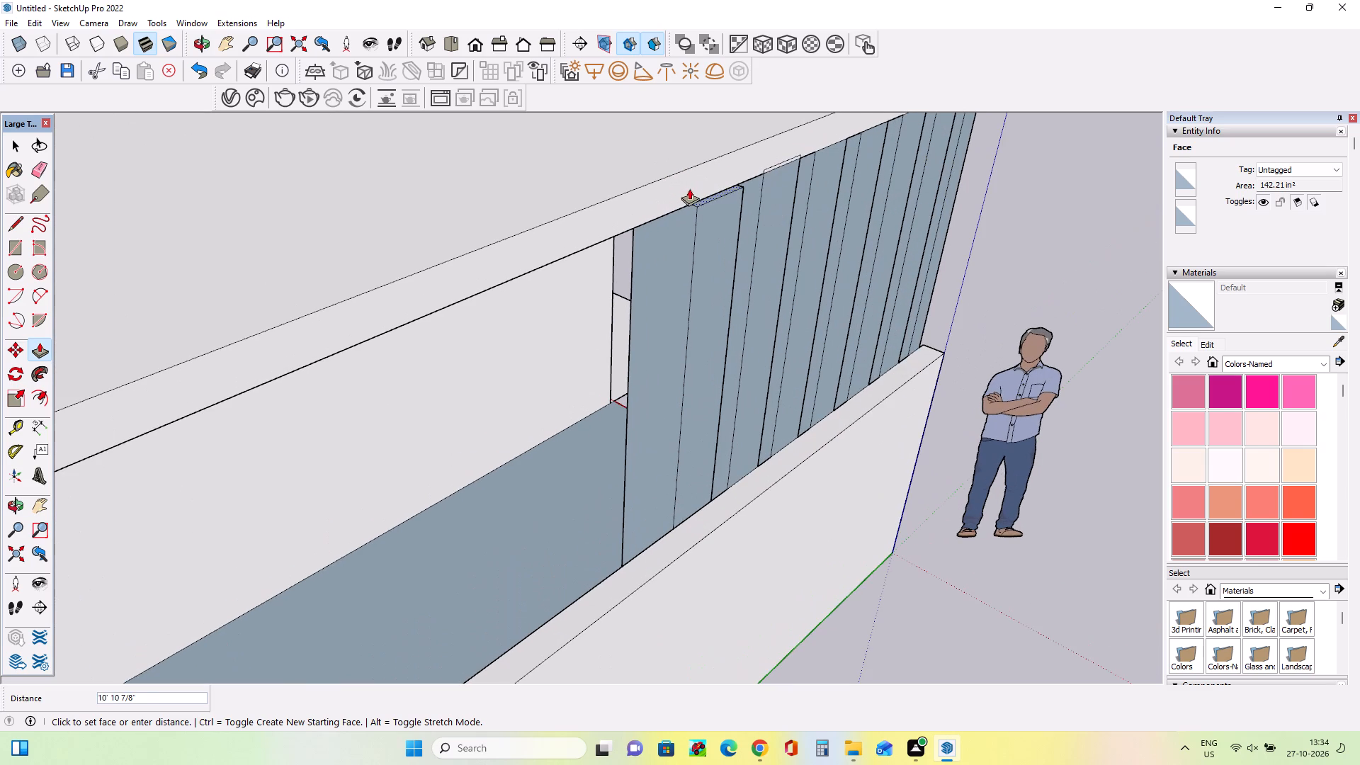
left_click_drag(689, 188, 686, 183)
Extend the post row by pulling the next alternate footprint in the strip up about 10' 11 1/2" to the canopy.
scroll(684, 336, "down", 3)
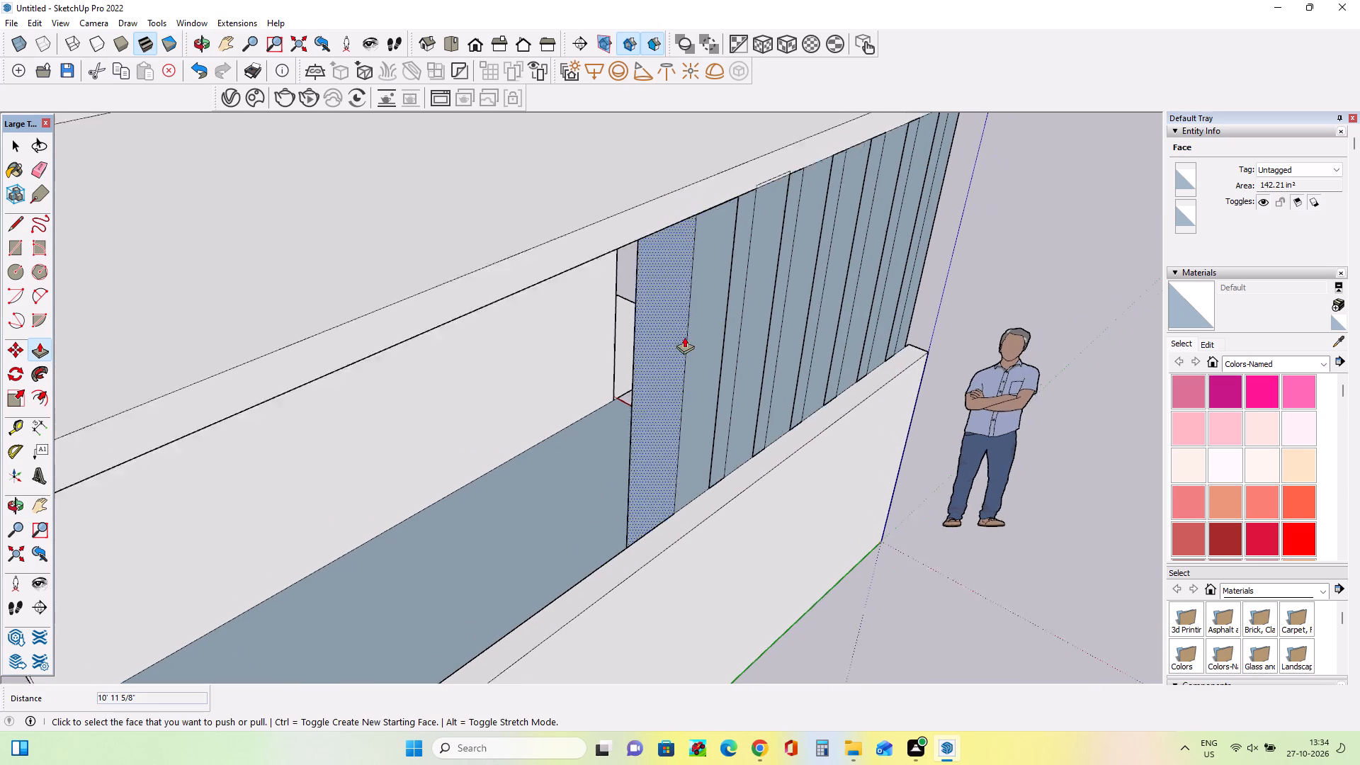
scroll(684, 336, "down", 1)
middle_click_drag(642, 390, 807, 472)
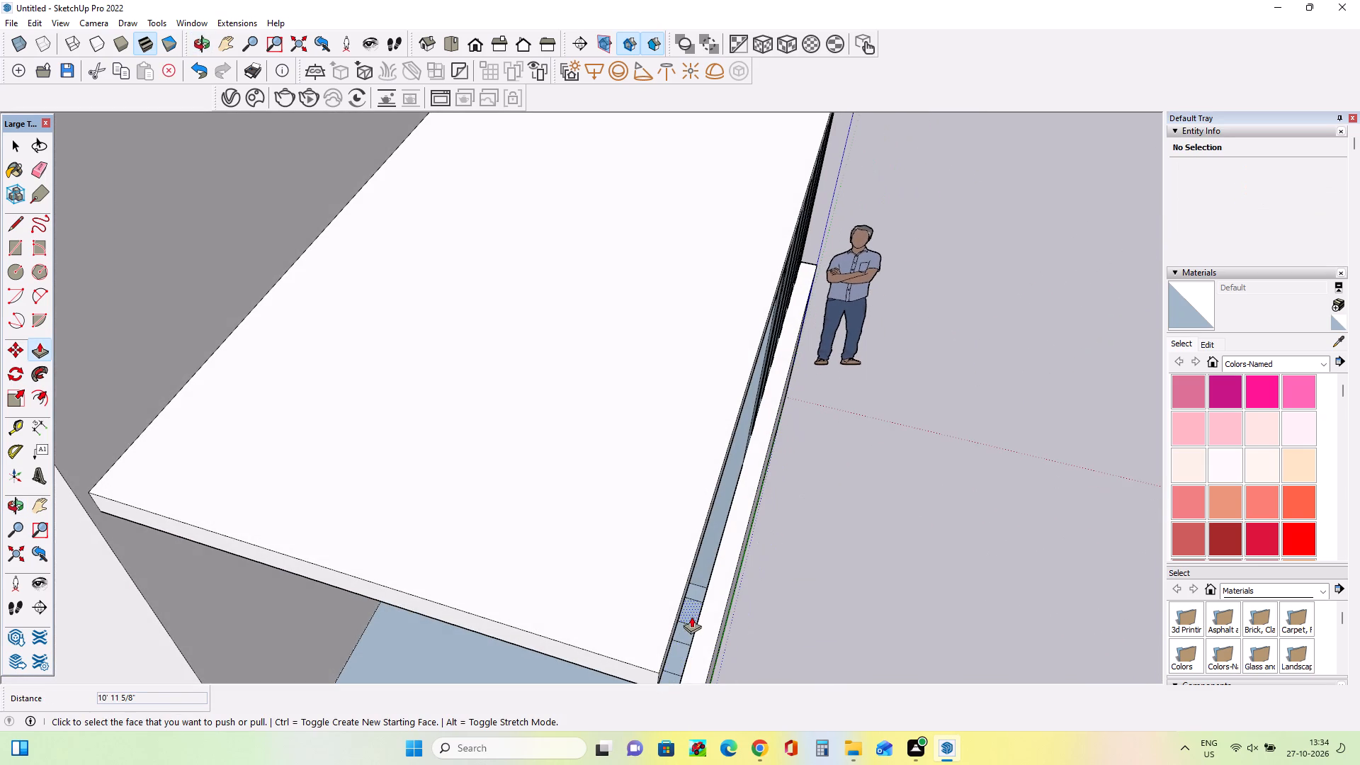
left_click_drag(691, 616, 613, 309)
middle_click_drag(672, 449, 503, 381)
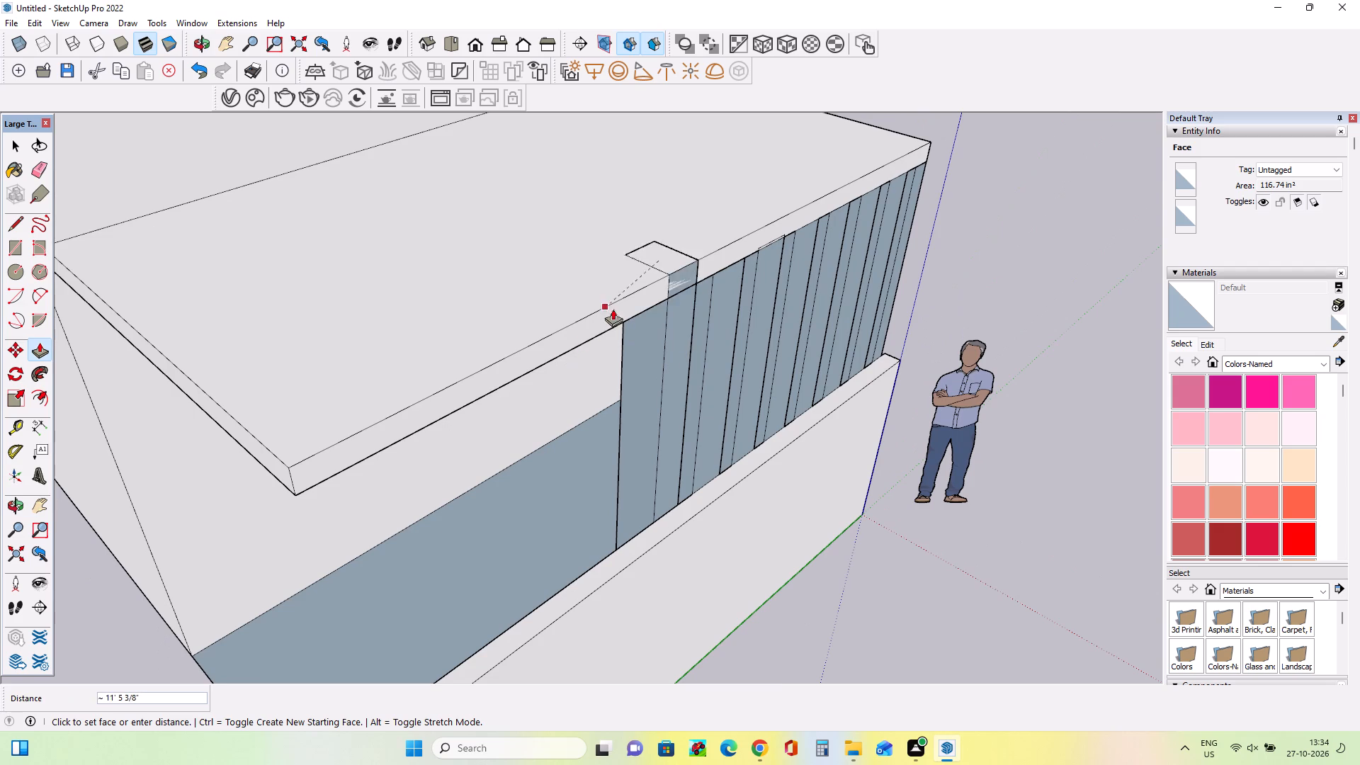
left_click_drag(613, 309, 662, 289)
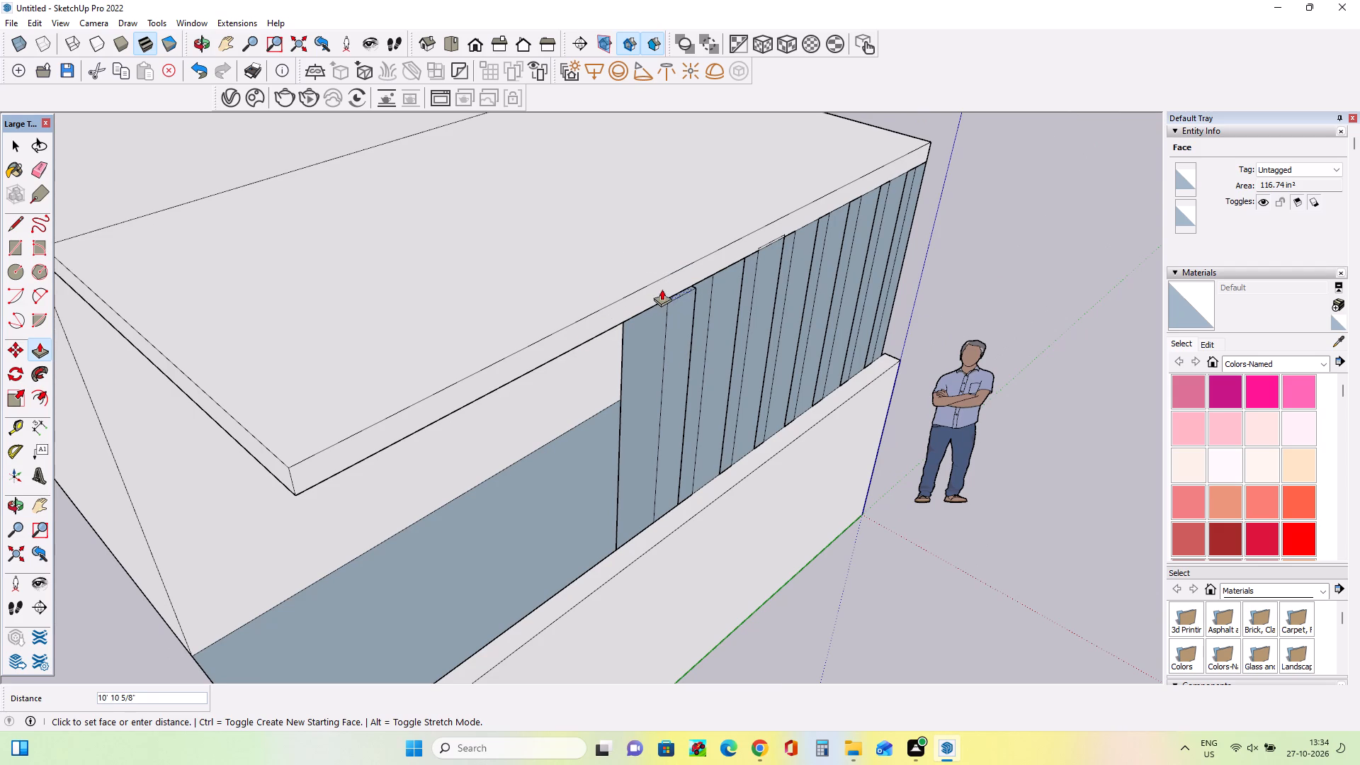
left_click_drag(662, 289, 664, 285)
Raise another post from the next alternate footprint behind the parapet, about 10' 11 3/4" up to the canopy.
middle_click_drag(606, 438, 635, 463)
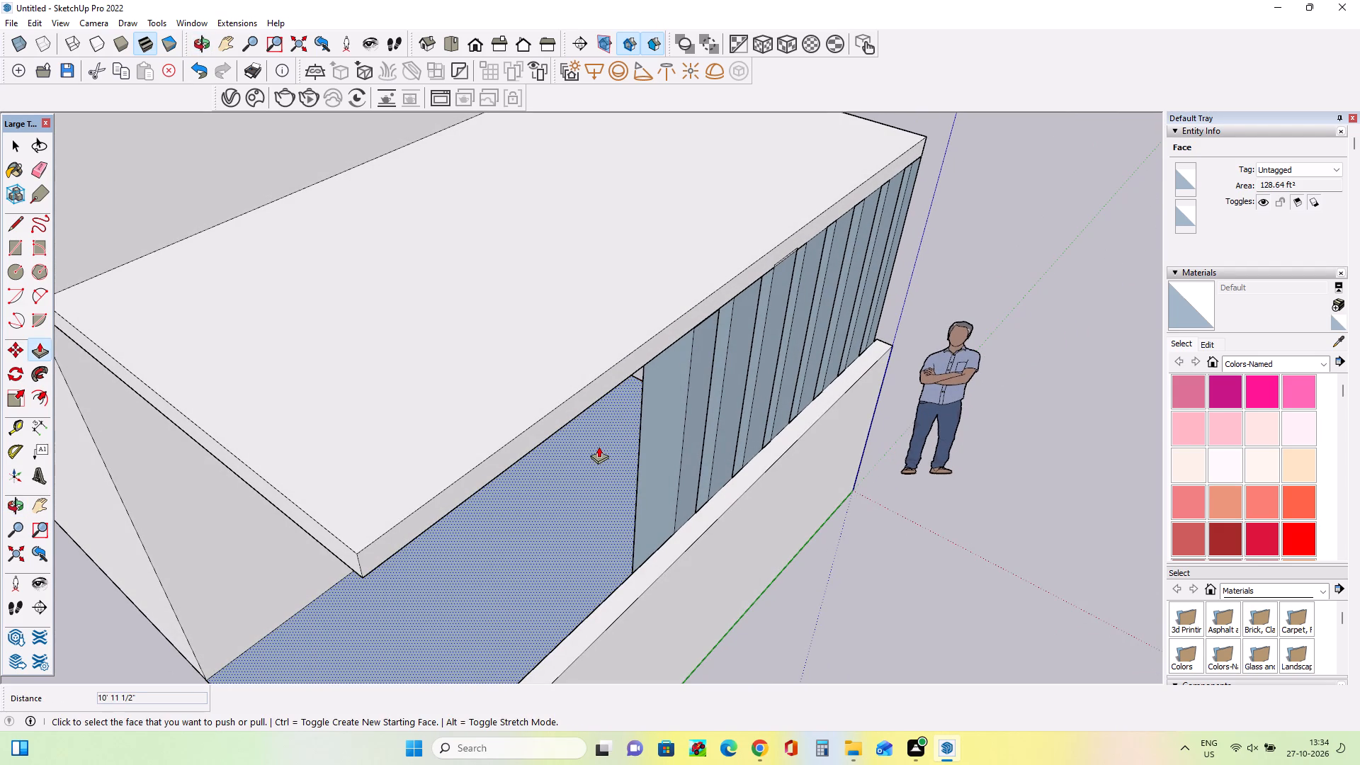
middle_click_drag(584, 470, 689, 330)
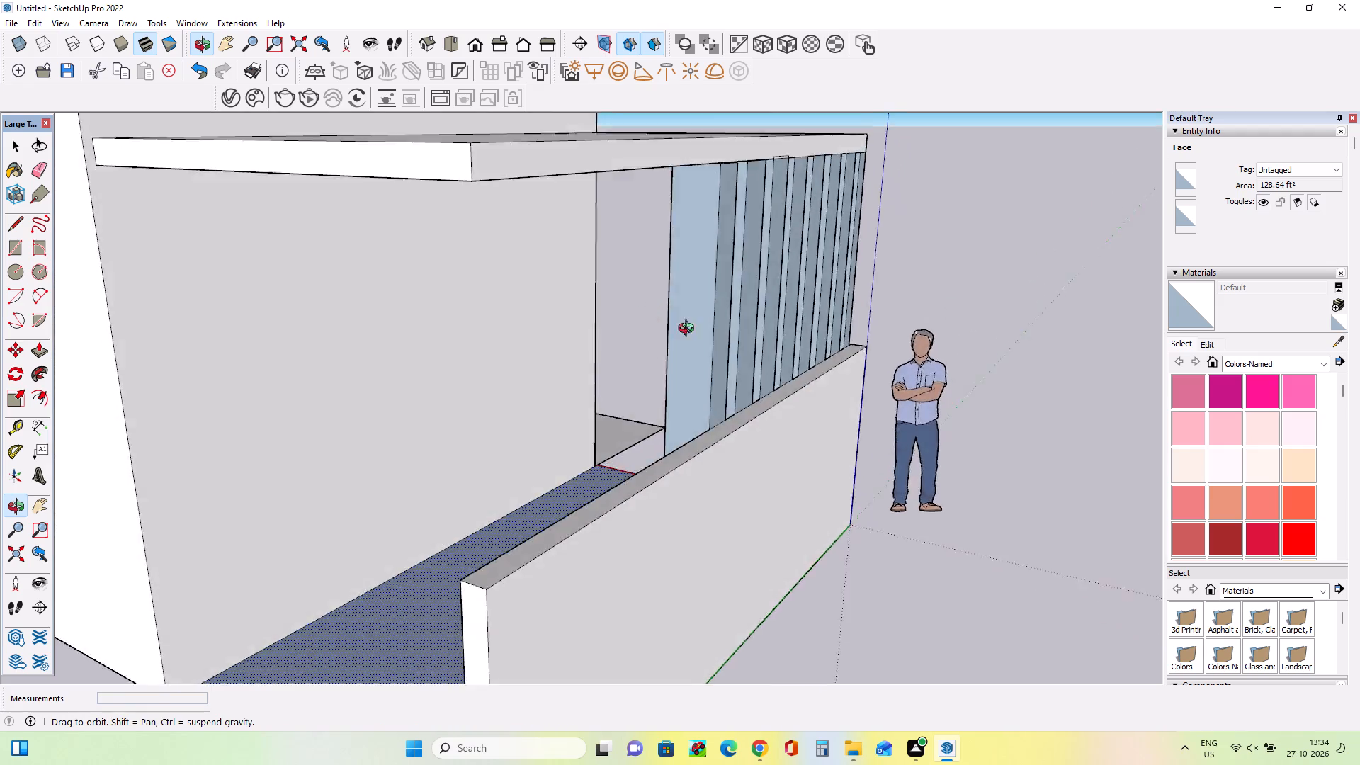
middle_click_drag(689, 330, 910, 394)
left_click_drag(777, 613, 833, 479)
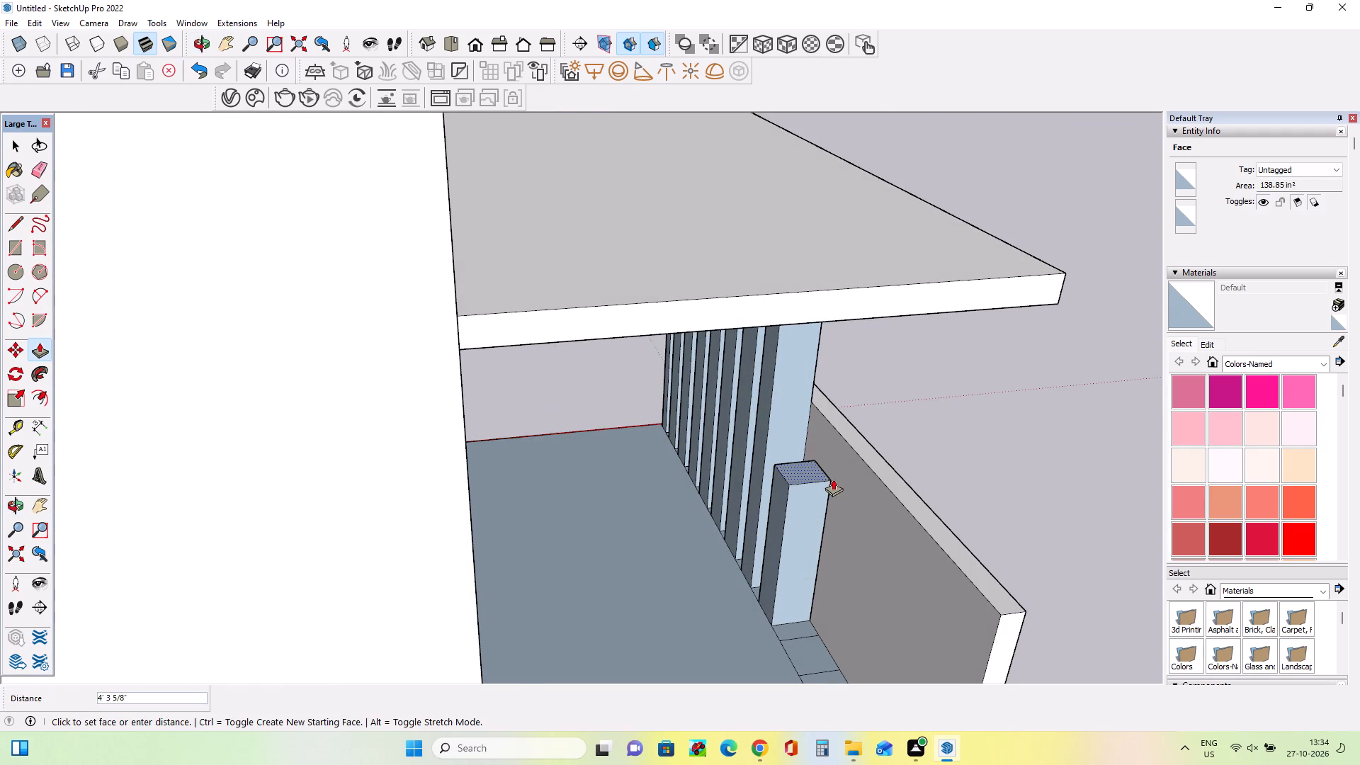
left_click_drag(833, 479, 515, 292)
scroll(833, 479, "down", 1)
middle_click_drag(823, 479, 412, 509)
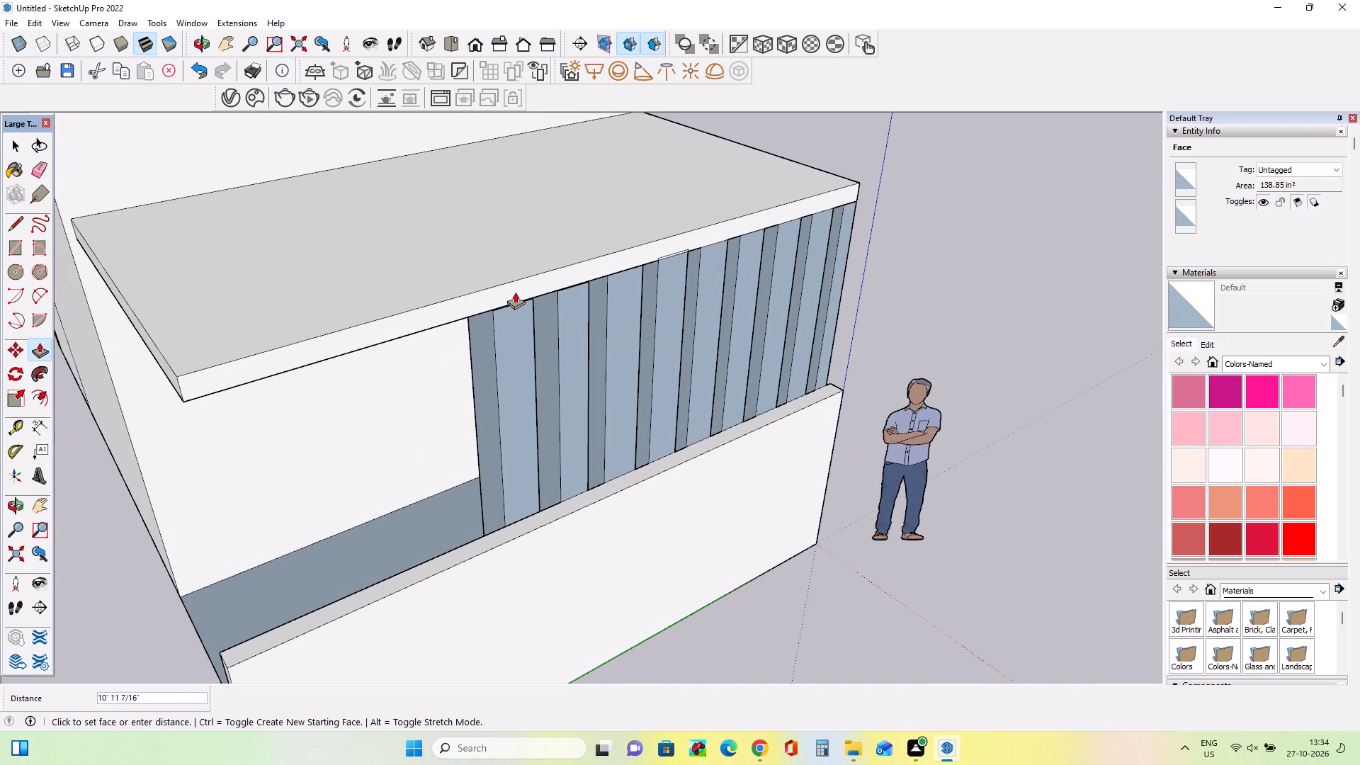
left_click_drag(515, 292, 517, 290)
Pull the next alternate, wider post footprint toward the open end up about 10' 11 3/4" to the canopy.
middle_click_drag(626, 447, 959, 447)
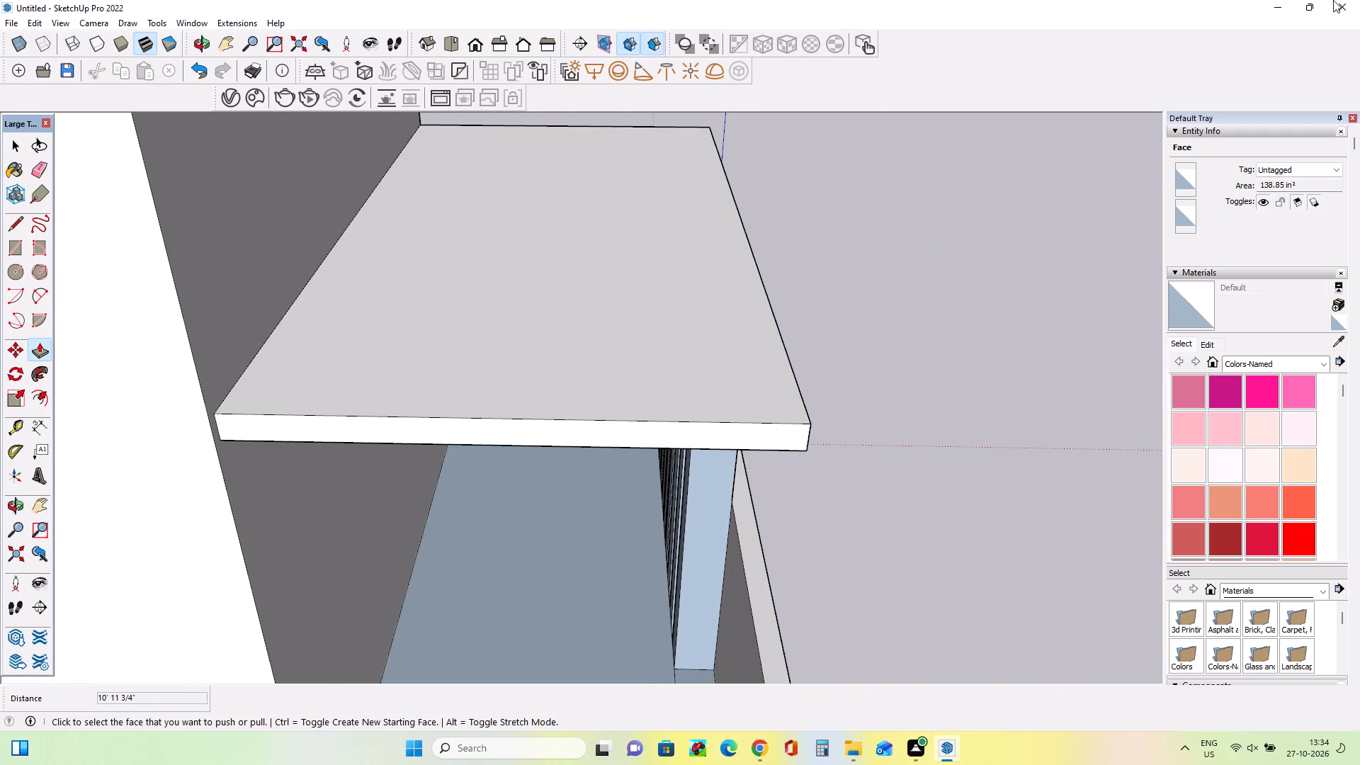
scroll(743, 126, "down", 8)
middle_click_drag(746, 473, 769, 531)
scroll(684, 412, "up", 4)
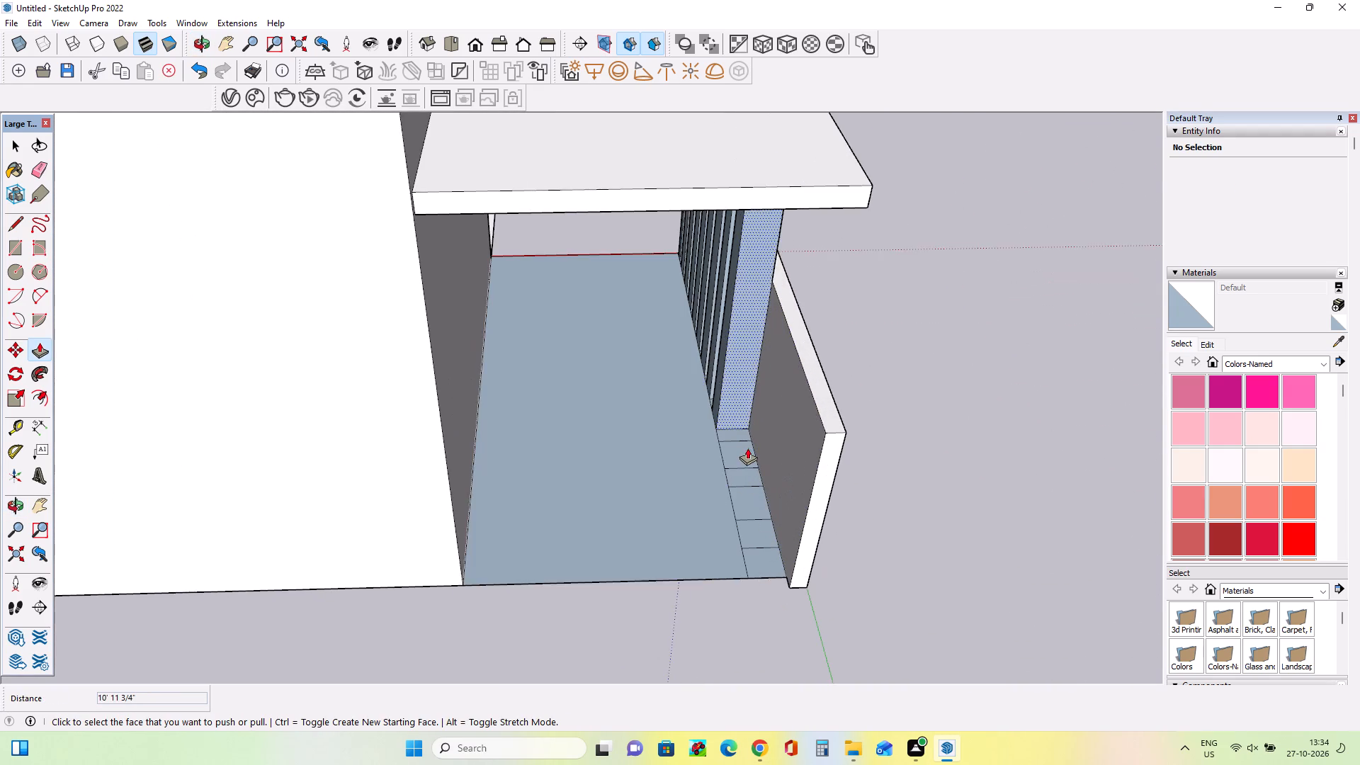
scroll(747, 448, "up", 2)
left_click_drag(747, 449, 784, 239)
scroll(773, 311, "down", 8)
scroll(784, 239, "down", 1)
middle_click_drag(784, 239, 470, 283)
left_click_drag(784, 239, 750, 314)
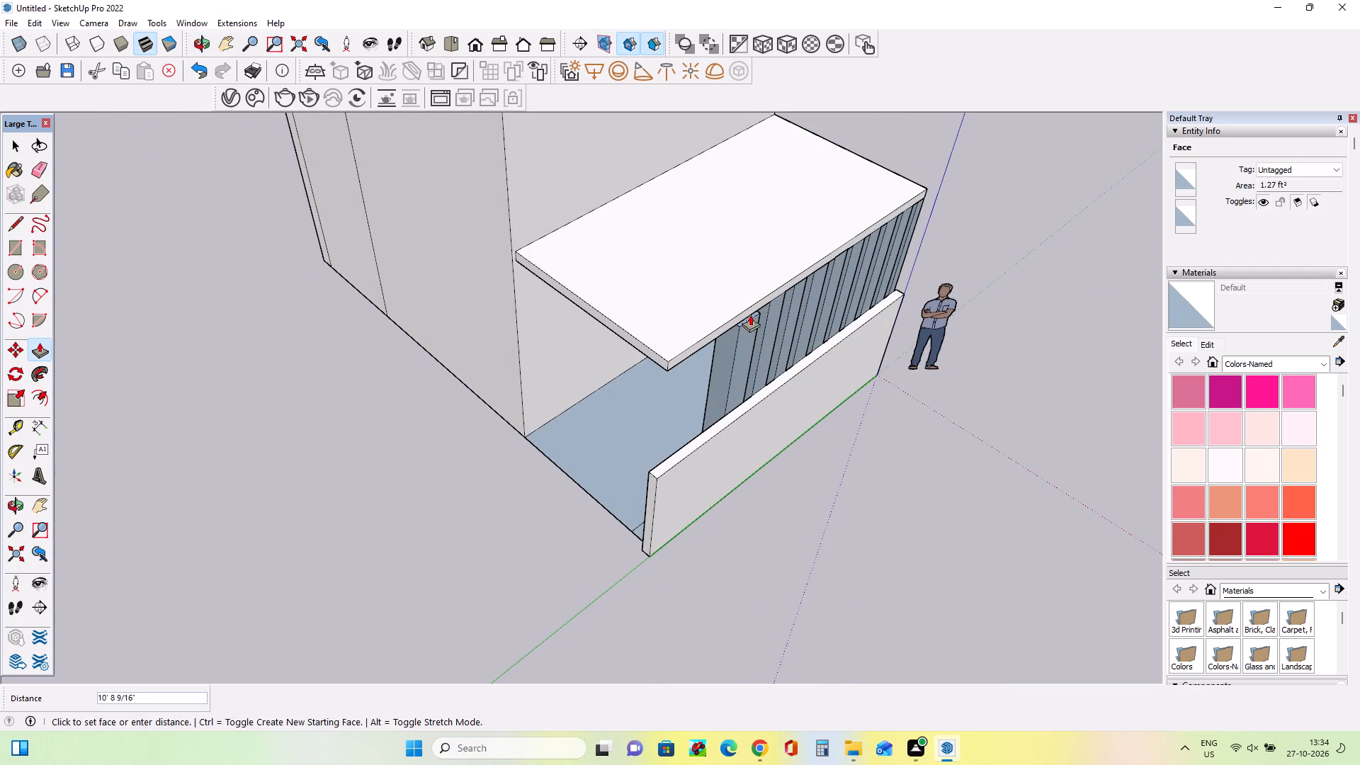
left_click_drag(750, 314, 761, 312)
Pull the second-to-last post footprint near the open end of the strip up 11' to the canopy.
scroll(759, 312, "up", 9)
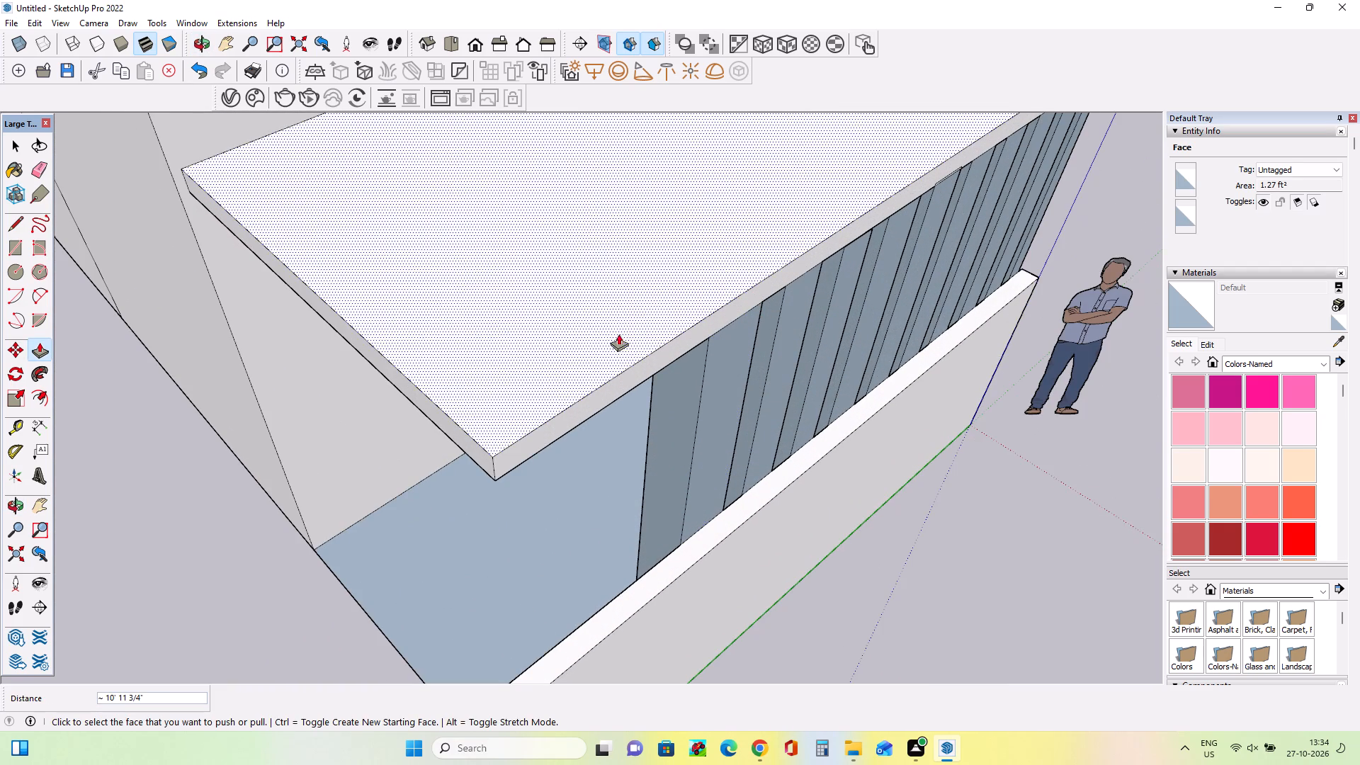
middle_click_drag(619, 354, 942, 302)
left_click_drag(710, 640, 757, 471)
scroll(757, 472, "down", 3)
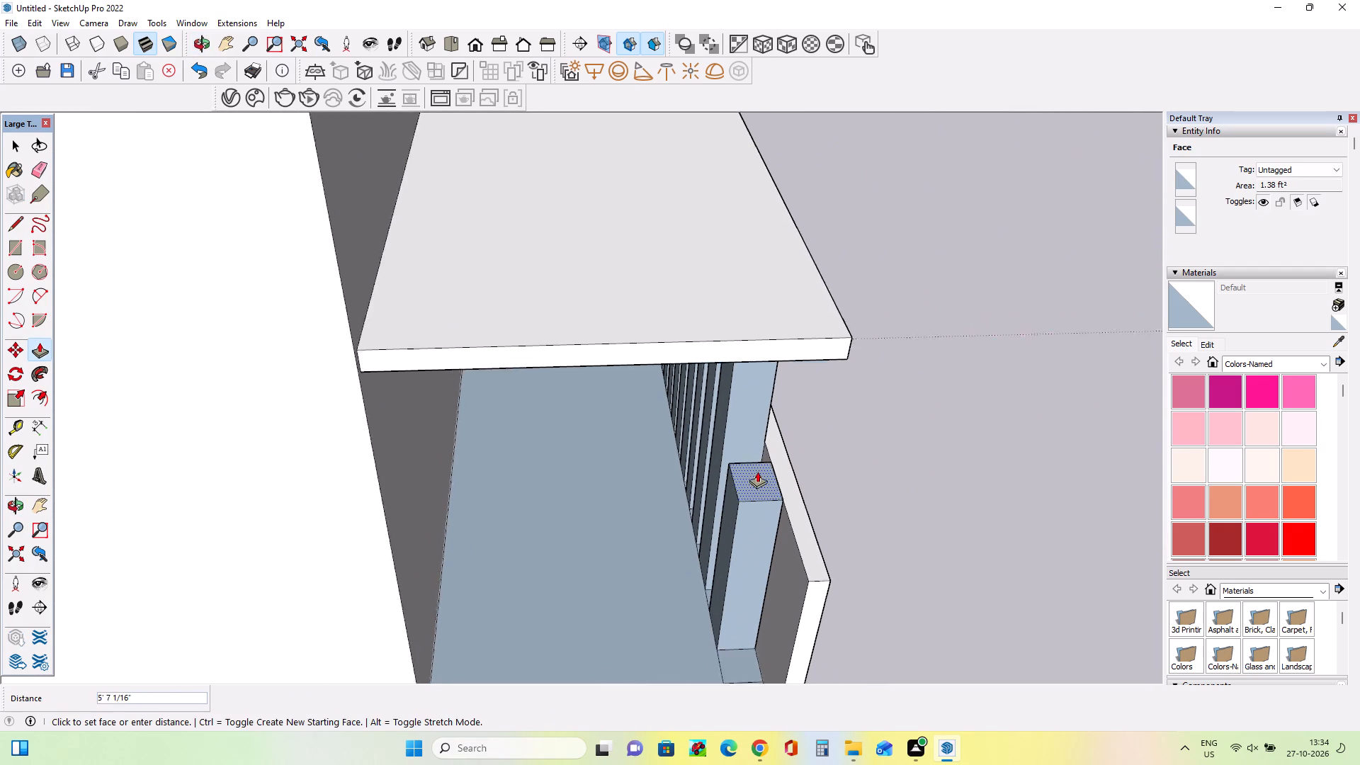
middle_click(757, 471)
scroll(757, 471, "down", 2)
left_click_drag(757, 471, 457, 326)
middle_click_drag(752, 473, 370, 429)
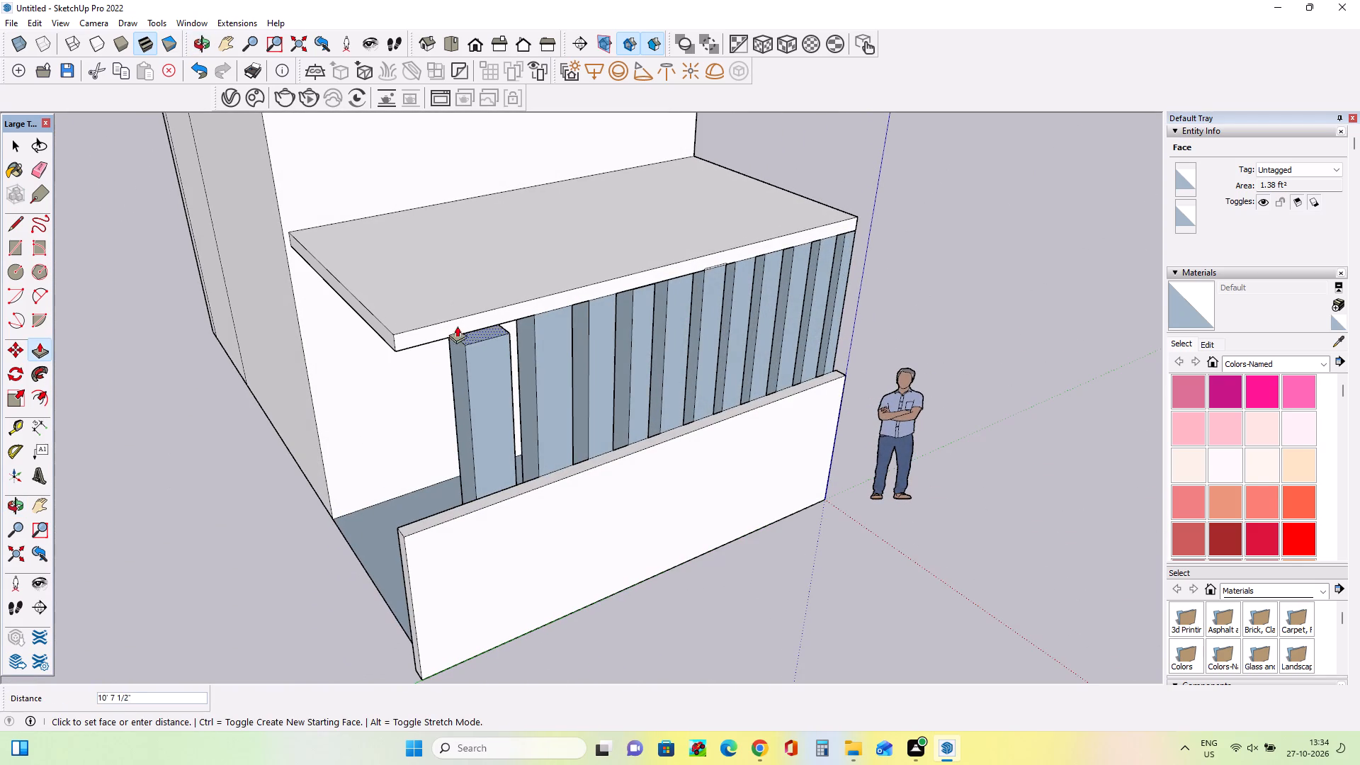
left_click_drag(457, 326, 501, 315)
left_click_drag(501, 315, 506, 306)
Pull the last post footprint at the open end of the parapet up about 10' 11 3/4" to the canopy corner.
scroll(501, 315, "up", 7)
scroll(637, 370, "down", 7)
middle_click_drag(652, 377, 1220, 428)
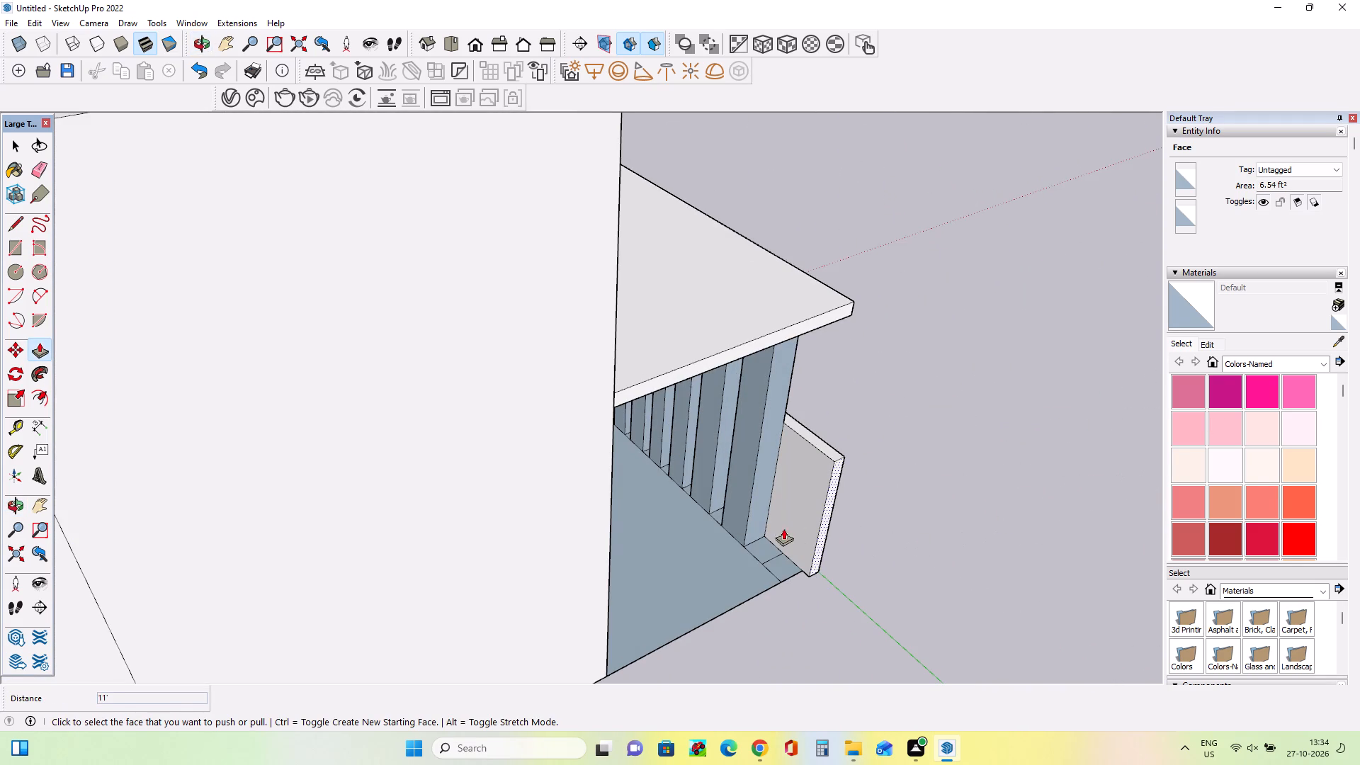
left_click_drag(779, 562, 781, 534)
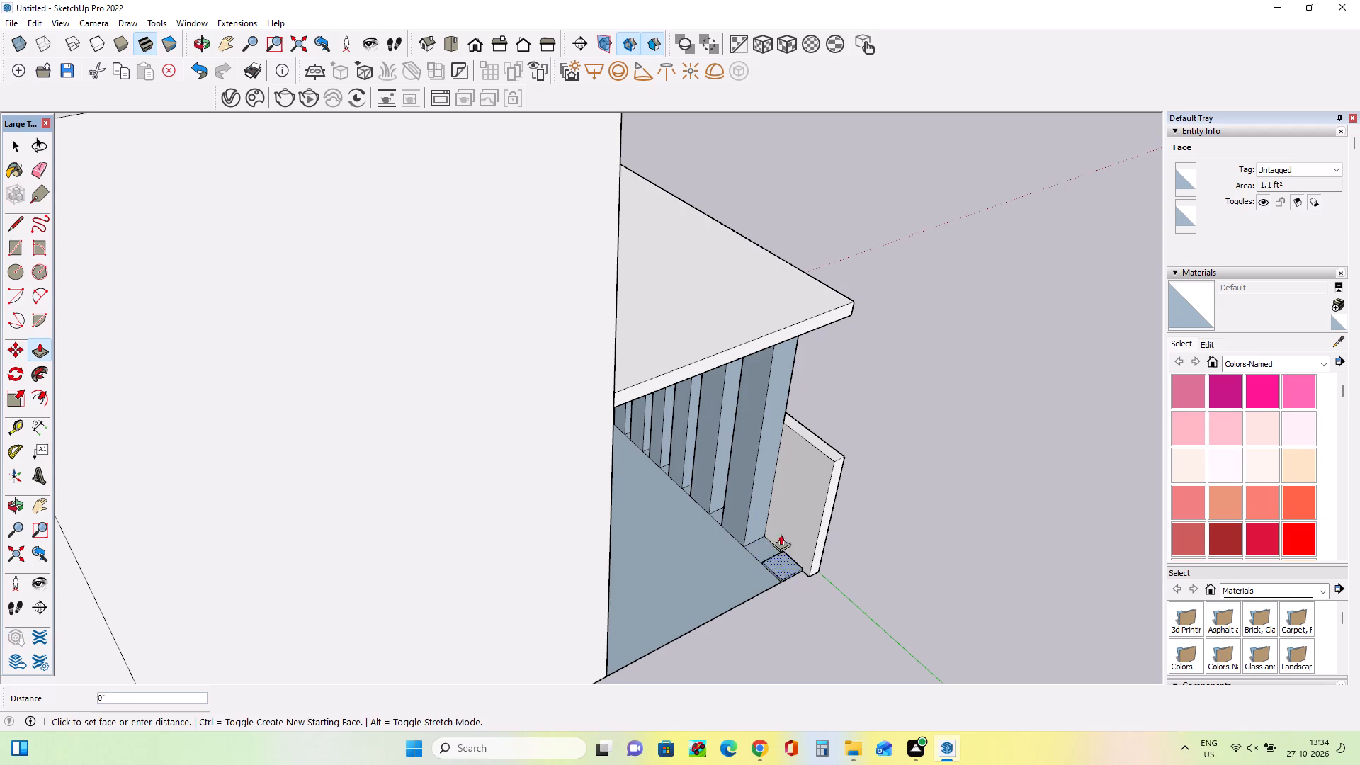
left_click_drag(781, 534, 602, 450)
middle_click_drag(790, 395, 467, 446)
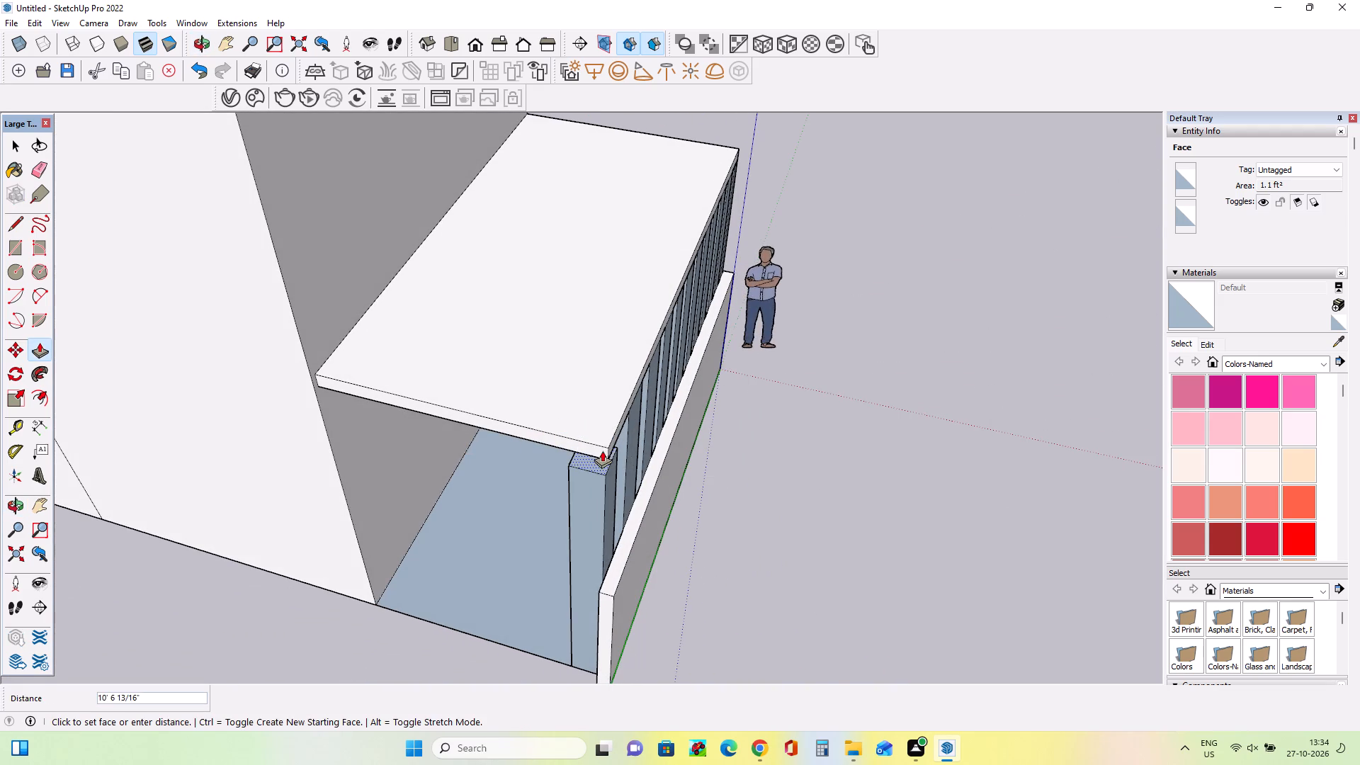
left_click_drag(602, 450, 606, 471)
scroll(610, 445, "up", 7)
scroll(613, 443, "down", 1)
scroll(613, 443, "up", 2)
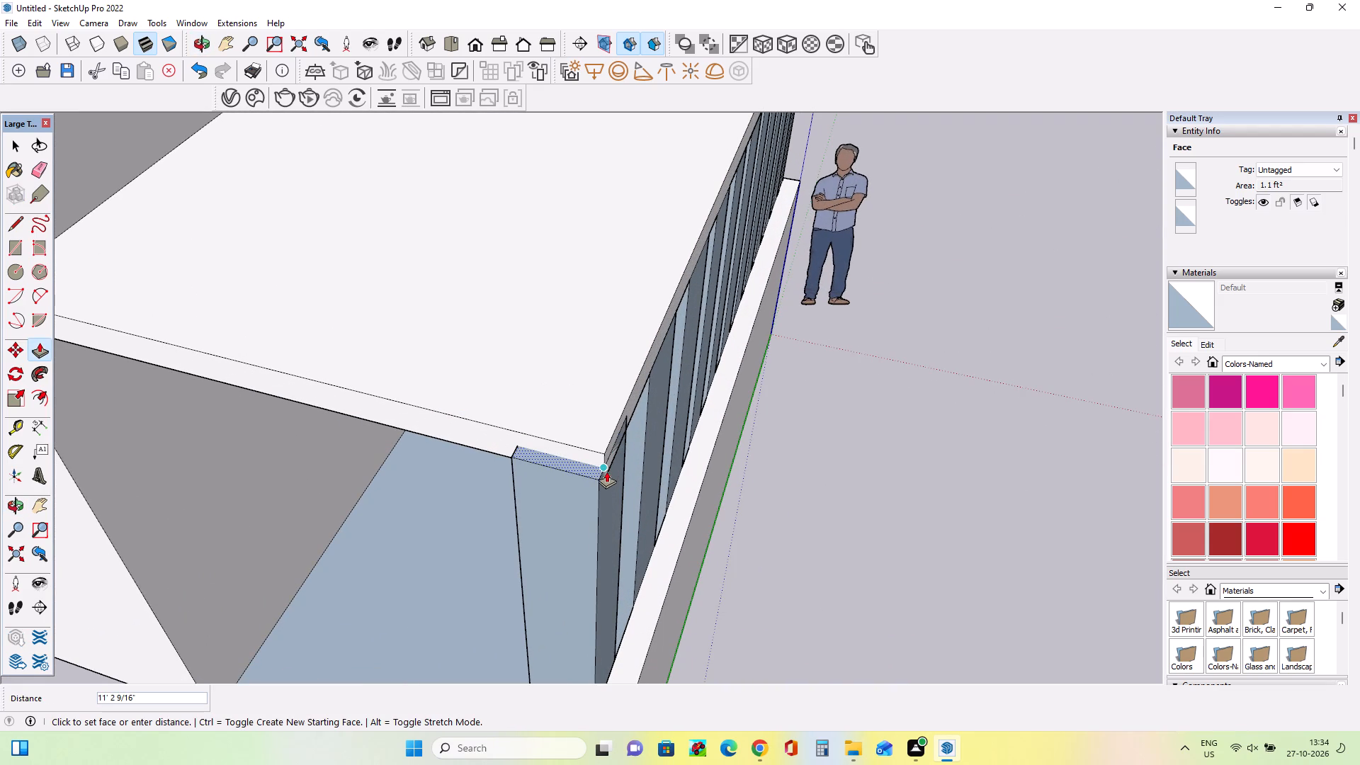
left_click_drag(606, 471, 606, 477)
Push the end post's outer face by 2 7/16" to align it with the canopy's end edge.
scroll(627, 514, "up", 4)
middle_click_drag(565, 512, 428, 404)
left_click_drag(443, 413, 444, 413)
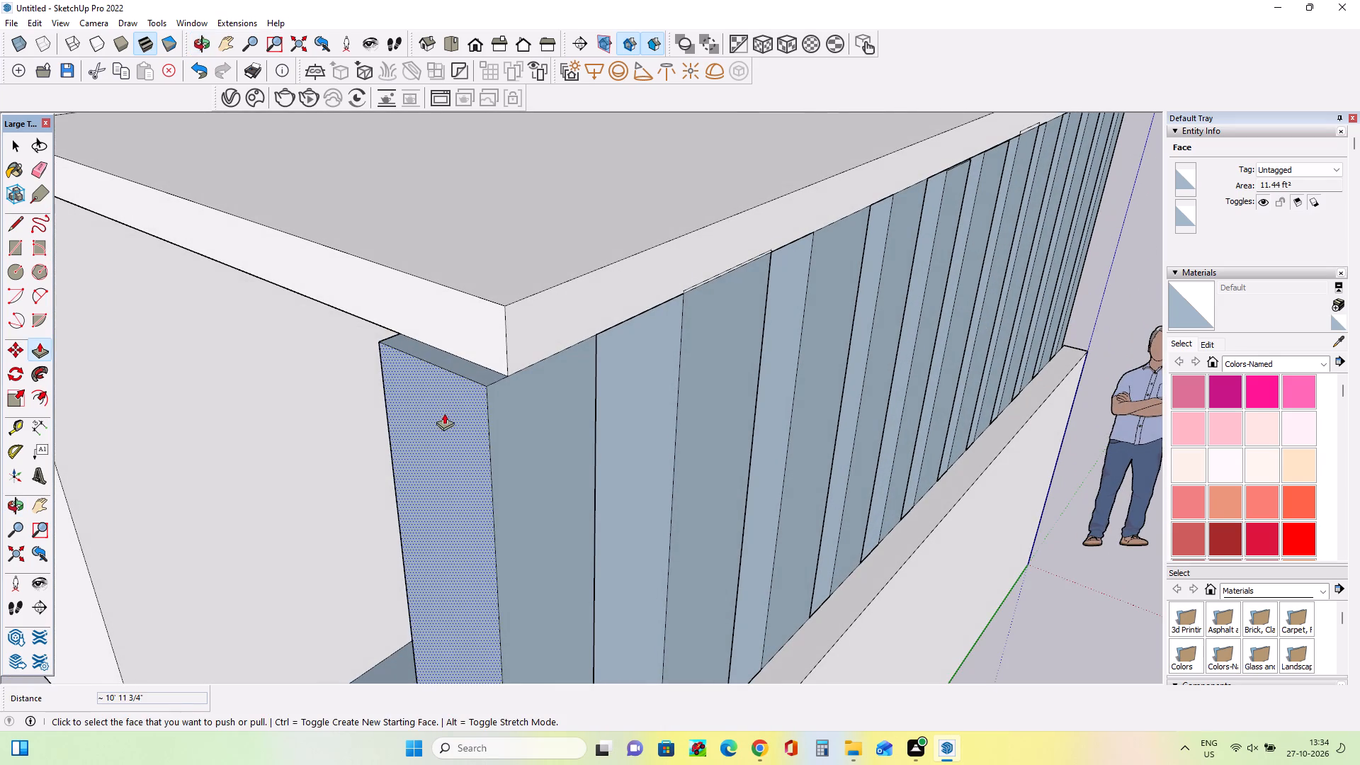
left_click_drag(444, 413, 466, 402)
Examine the post screen beneath the canopy and the building front from several sides alongside the reference image.
scroll(466, 409, "down", 15)
scroll(463, 403, "down", 6)
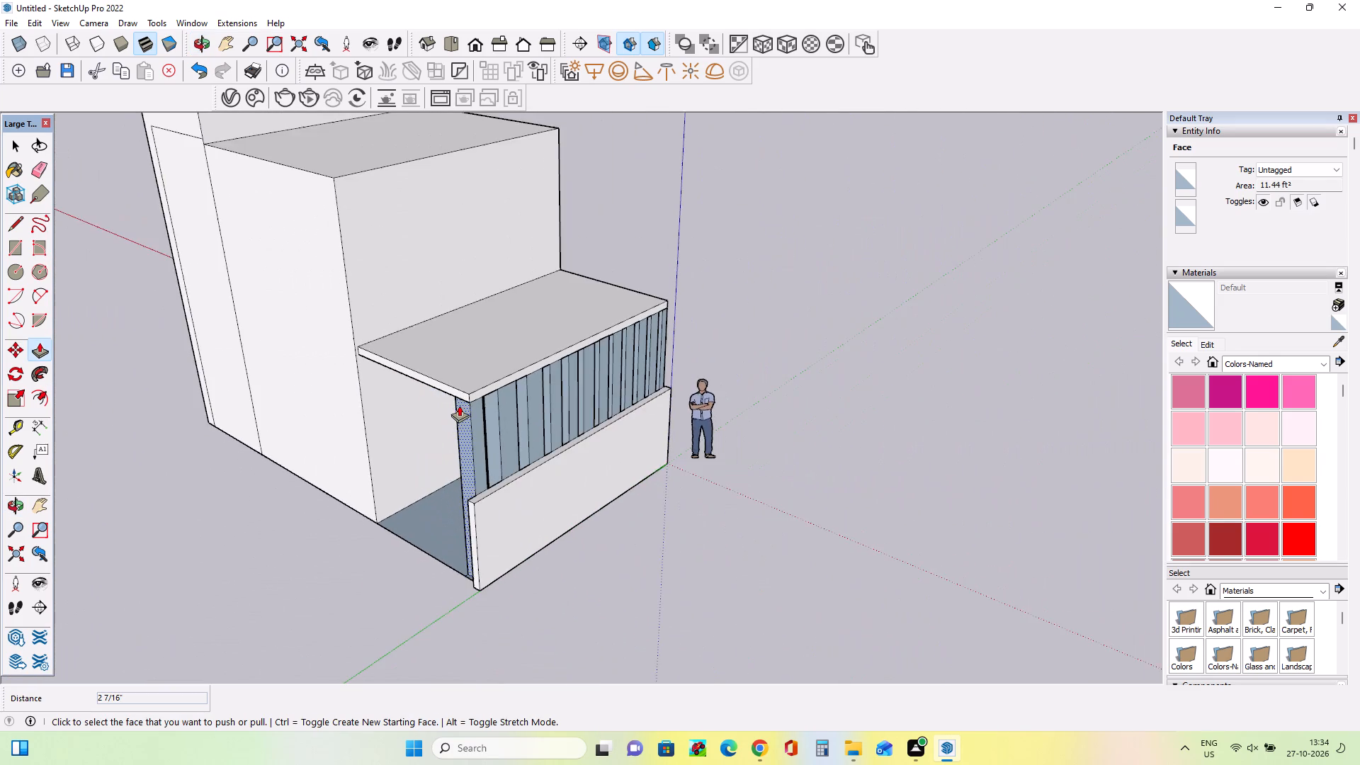
scroll(459, 405, "down", 5)
middle_click_drag(681, 419, 33, 491)
middle_click_drag(537, 493, 175, 358)
scroll(545, 402, "up", 4)
middle_click_drag(545, 413, 563, 389)
scroll(365, 390, "down", 2)
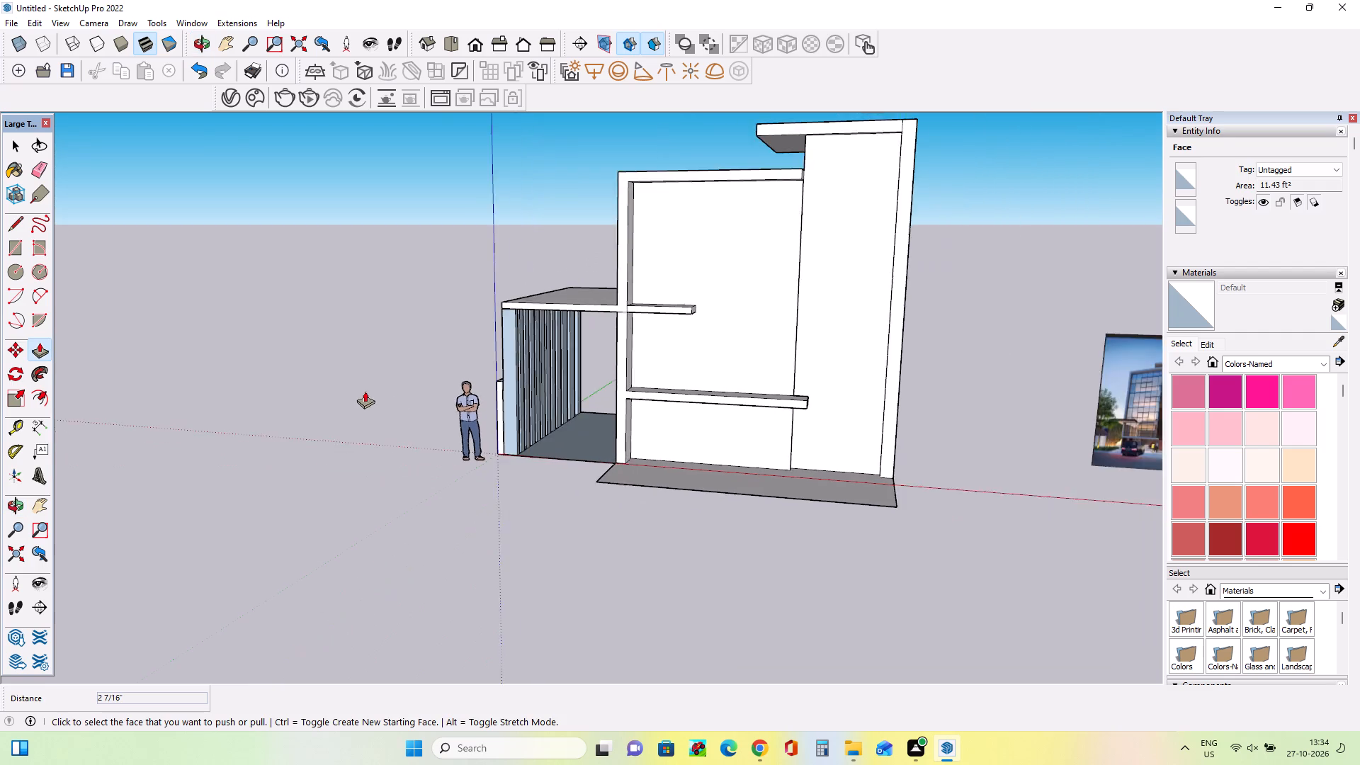
scroll(365, 391, "down", 4)
middle_click_drag(646, 344, 693, 401)
scroll(575, 378, "up", 8)
middle_click_drag(582, 375, 616, 349)
middle_click_drag(662, 385, 667, 394)
middle_click_drag(514, 496, 555, 499)
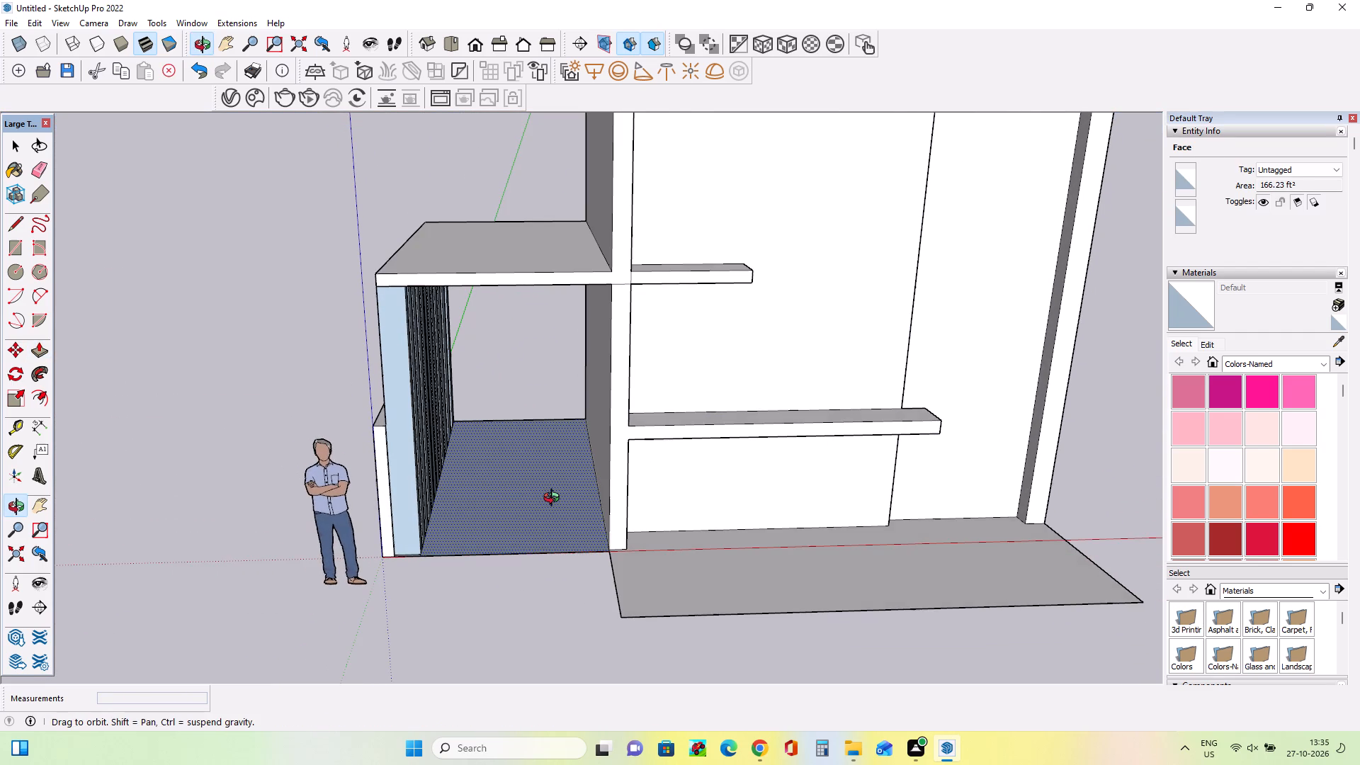
middle_click_drag(555, 499, 506, 458)
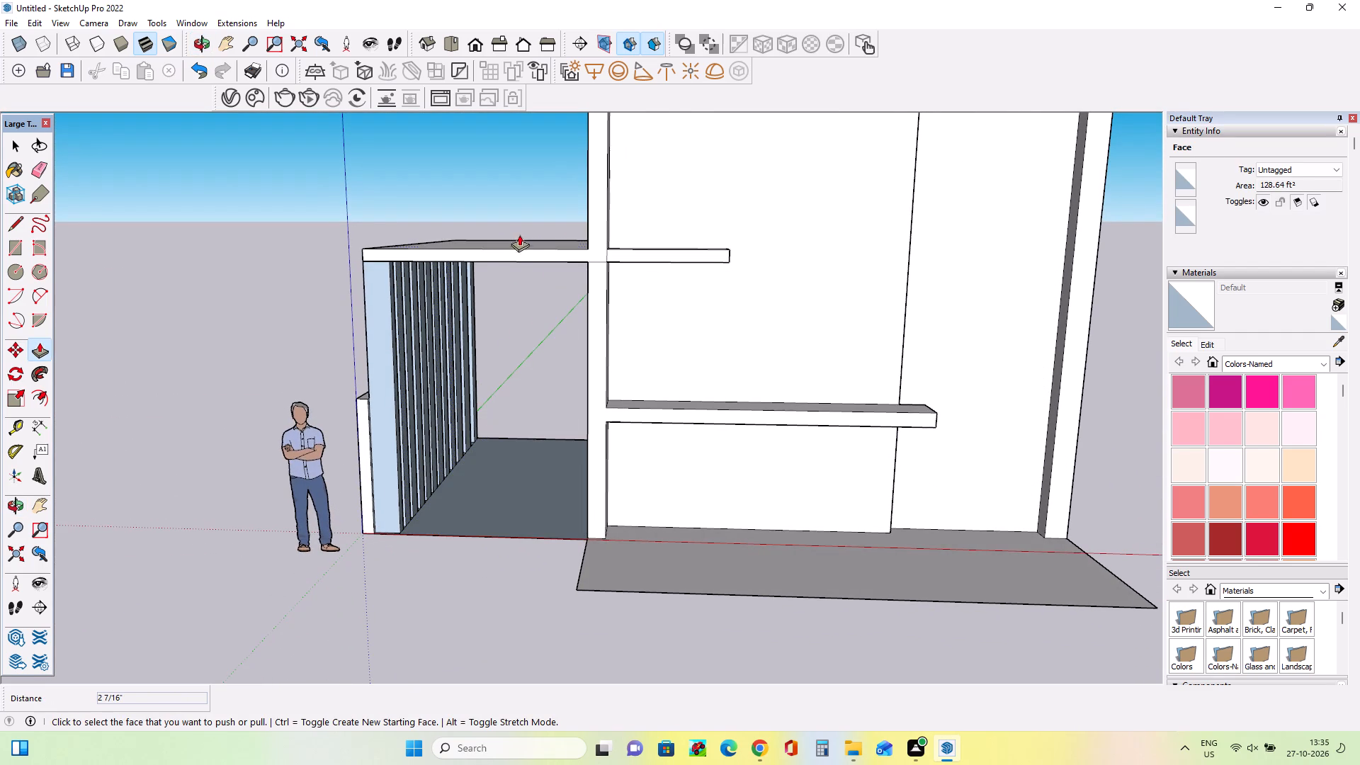
middle_click_drag(524, 254, 538, 293)
scroll(441, 298, "down", 5)
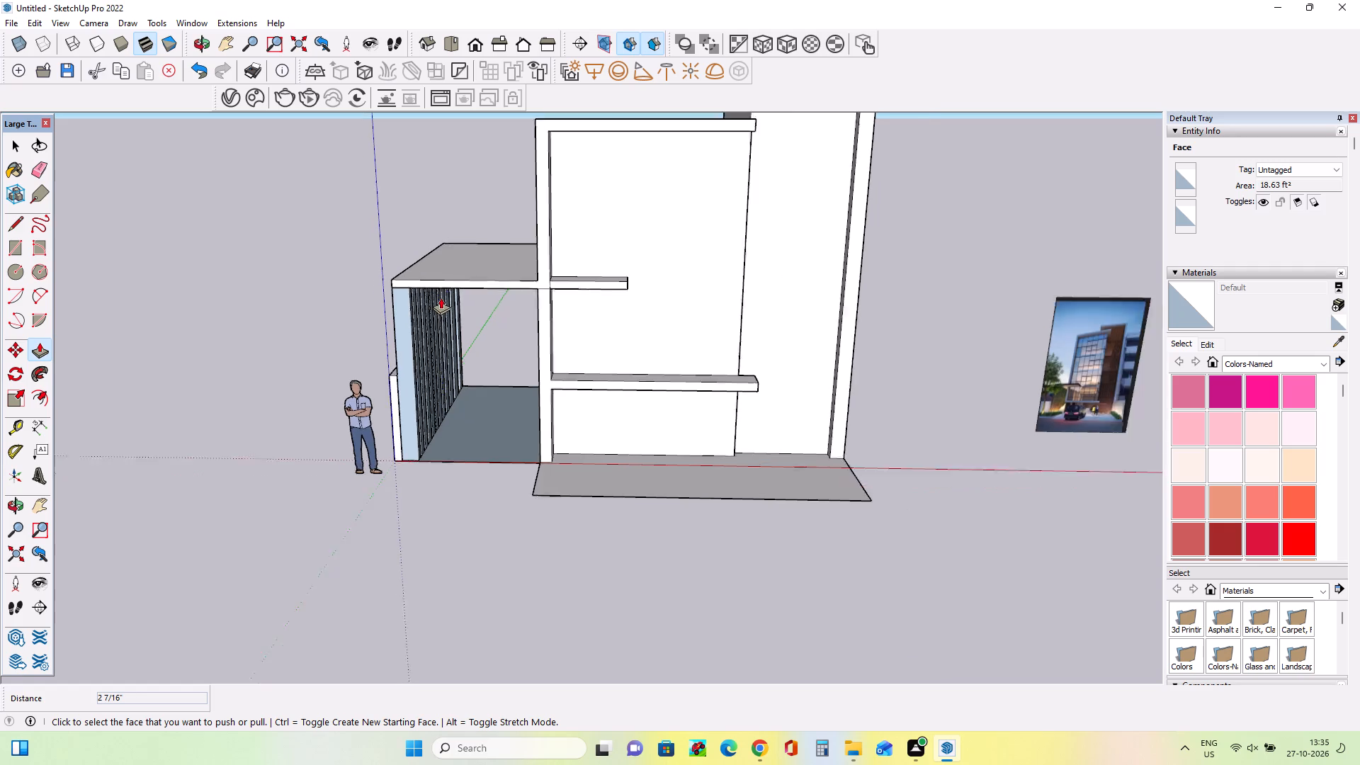
scroll(441, 297, "down", 1)
Open the Wood material collection.
left_click(1257, 358)
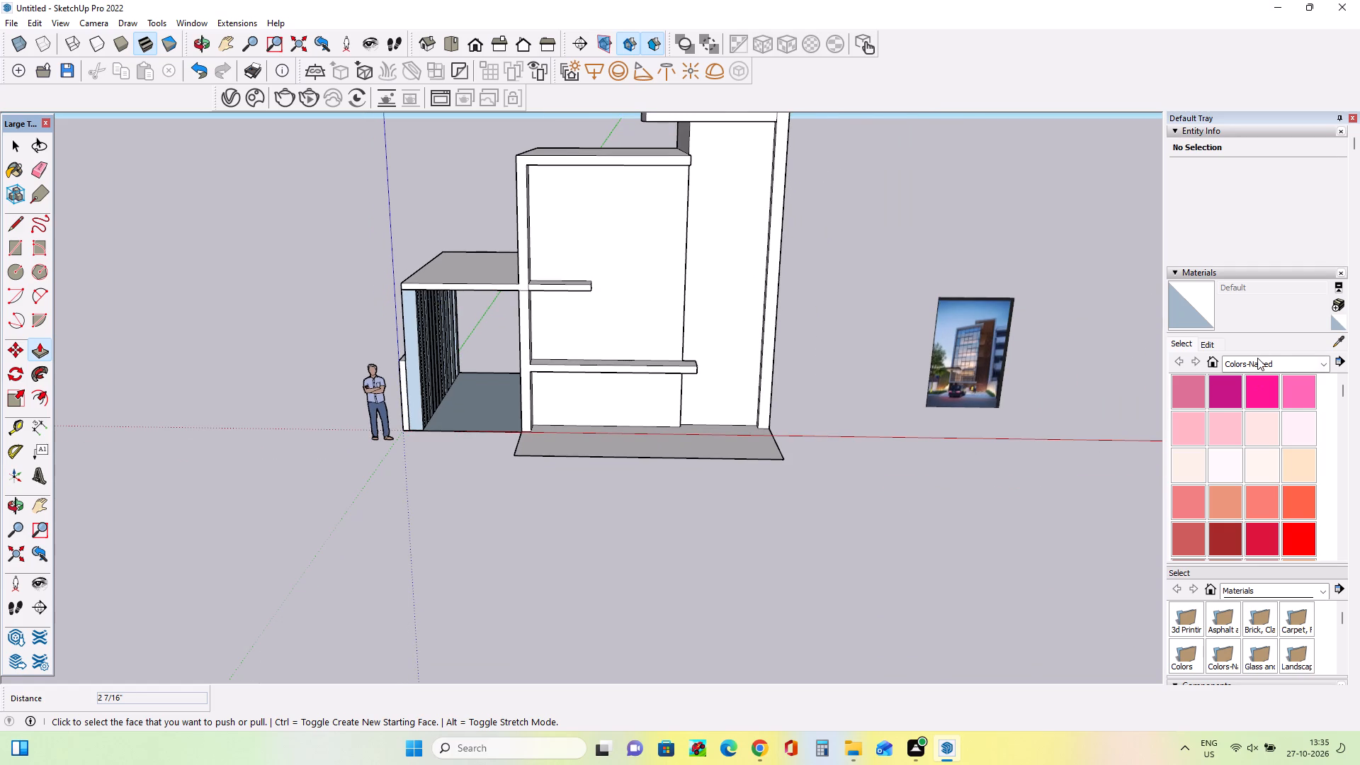
left_click(1272, 555)
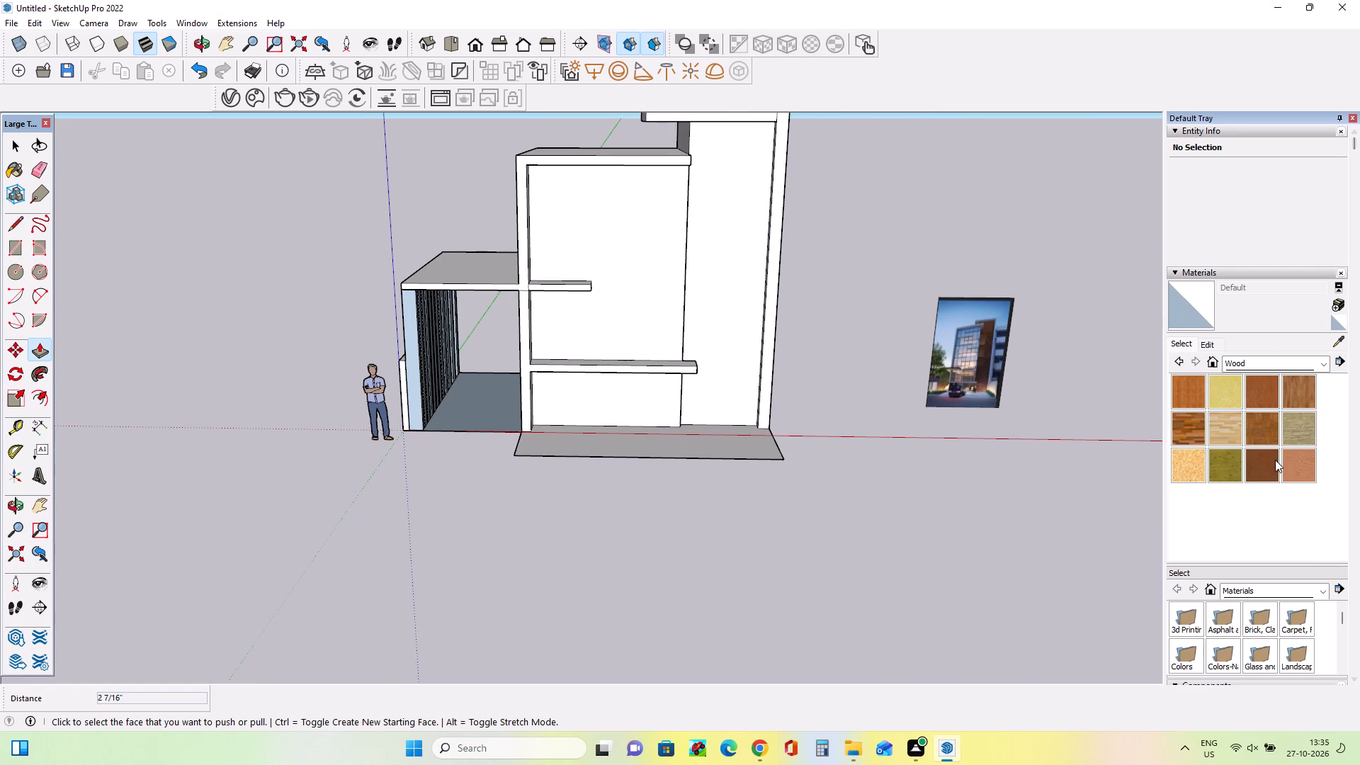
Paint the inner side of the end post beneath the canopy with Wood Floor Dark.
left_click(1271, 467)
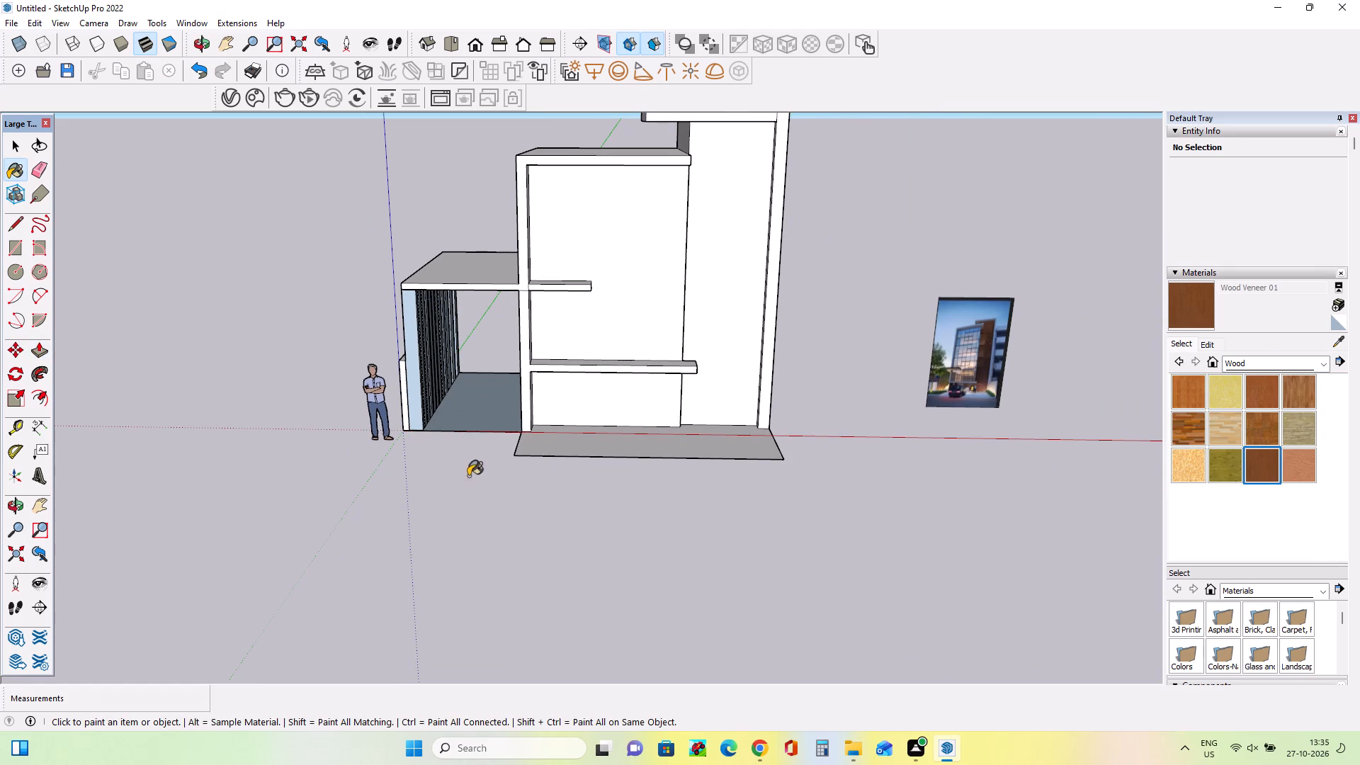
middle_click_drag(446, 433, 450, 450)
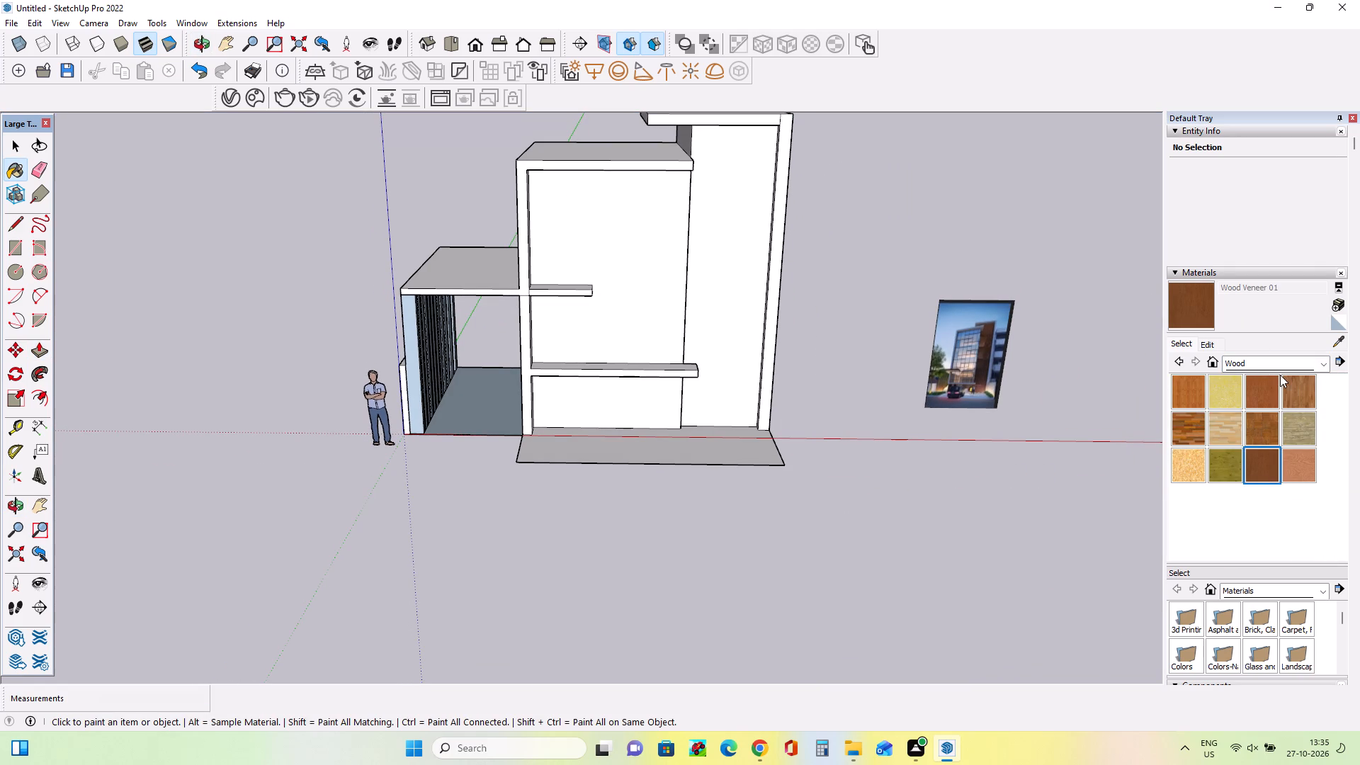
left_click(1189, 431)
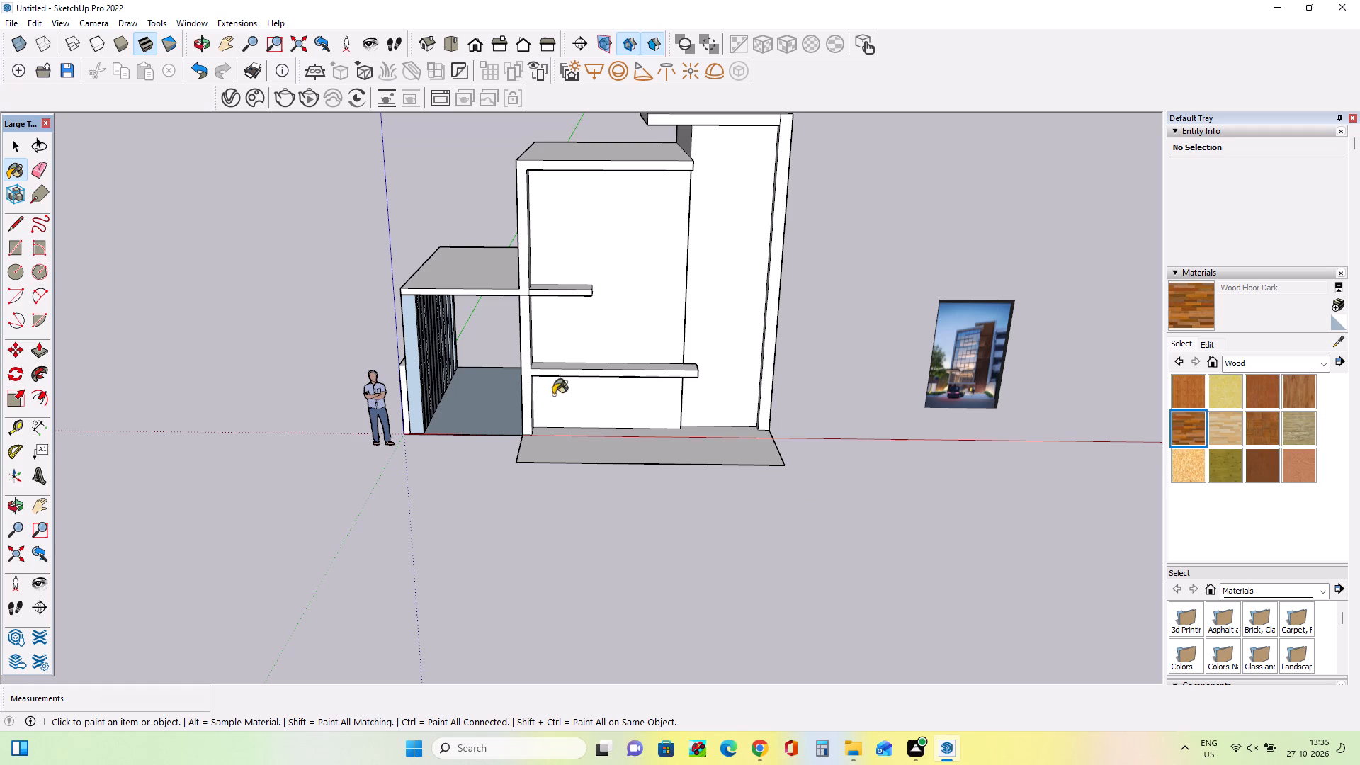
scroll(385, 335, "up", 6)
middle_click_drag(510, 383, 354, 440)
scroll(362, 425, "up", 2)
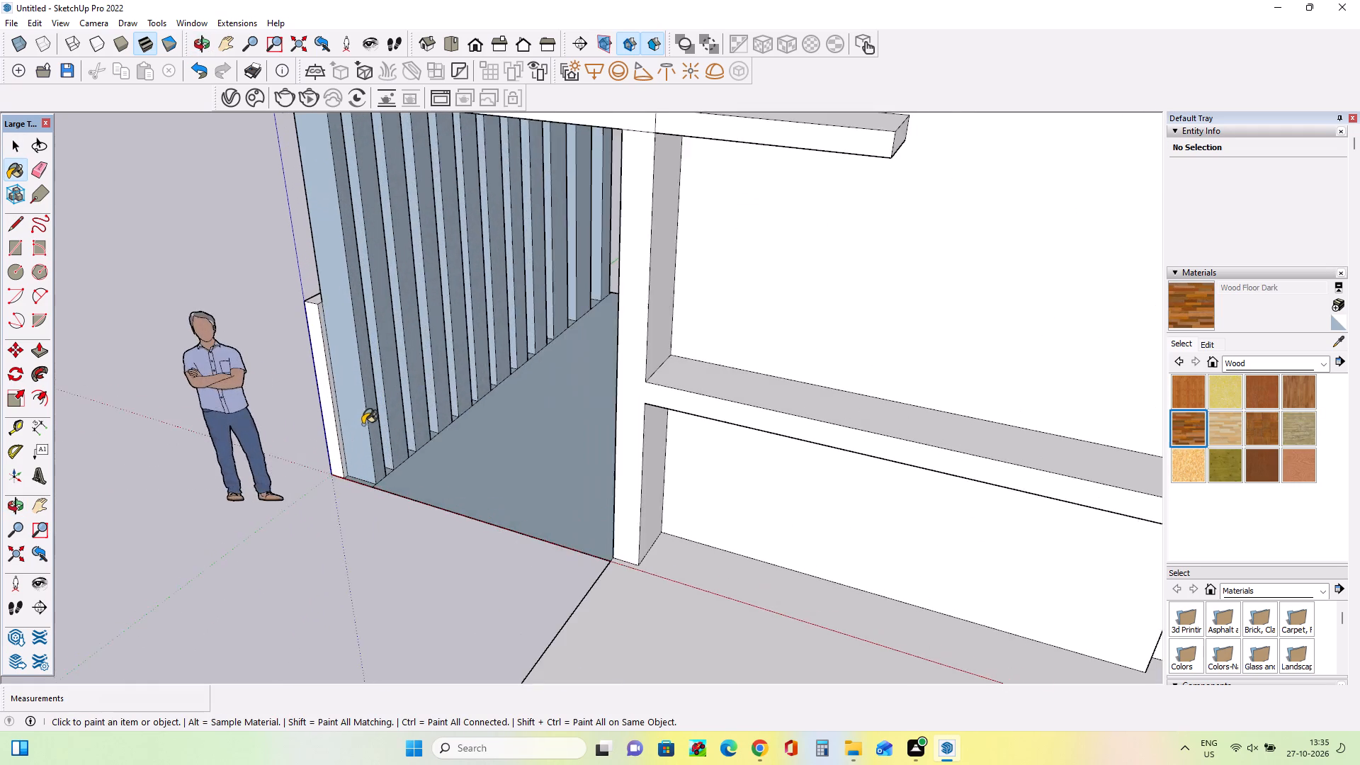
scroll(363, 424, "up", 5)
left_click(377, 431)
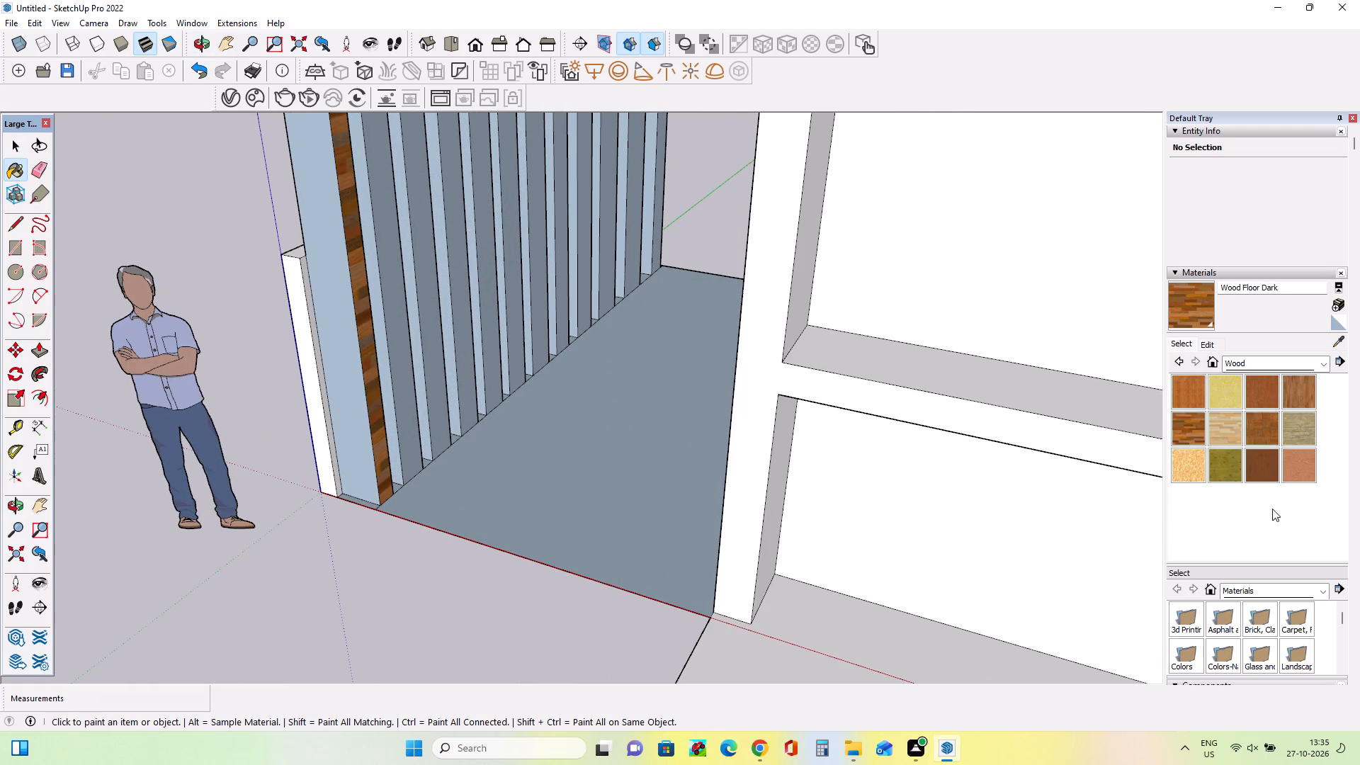
Paint the visible front and side faces of the first four posts from the open end with Wood Floor Parquet.
left_click(1271, 426)
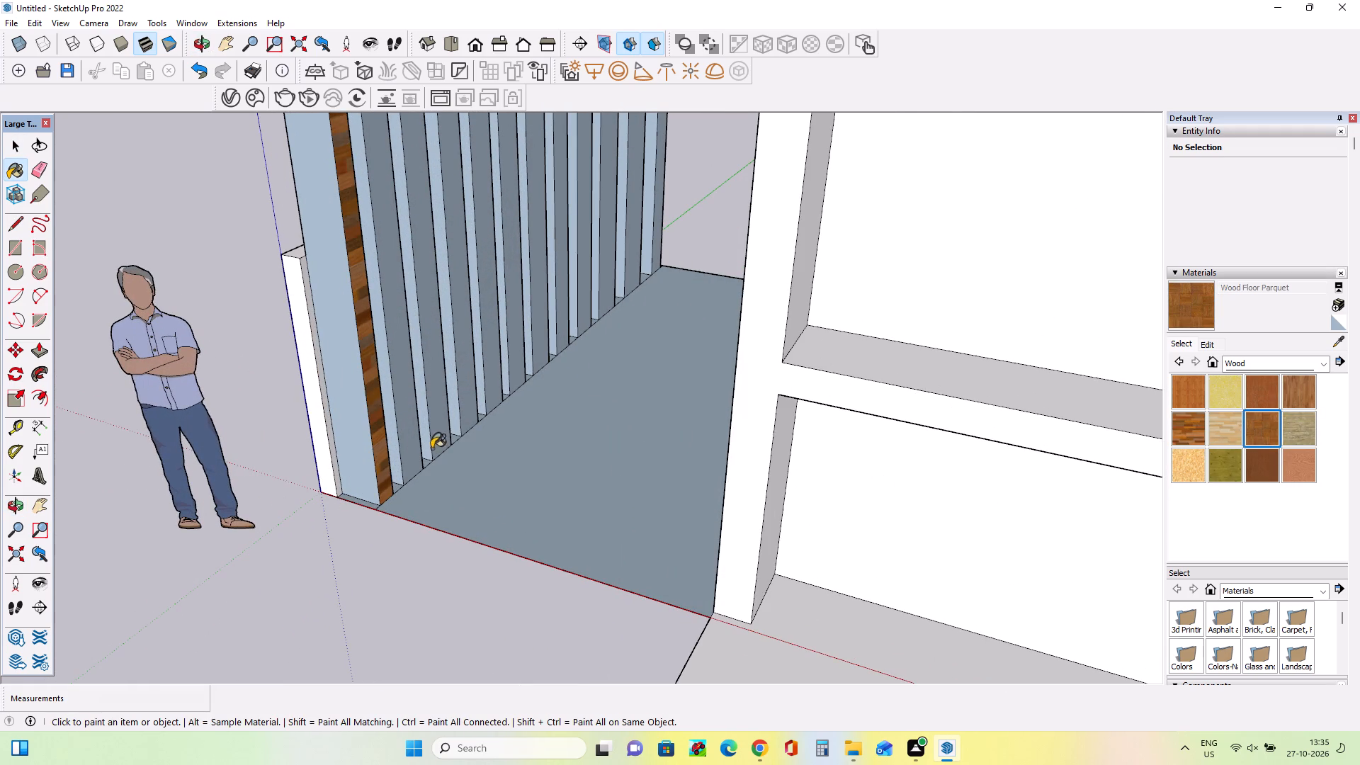
left_click(380, 378)
left_click(370, 402)
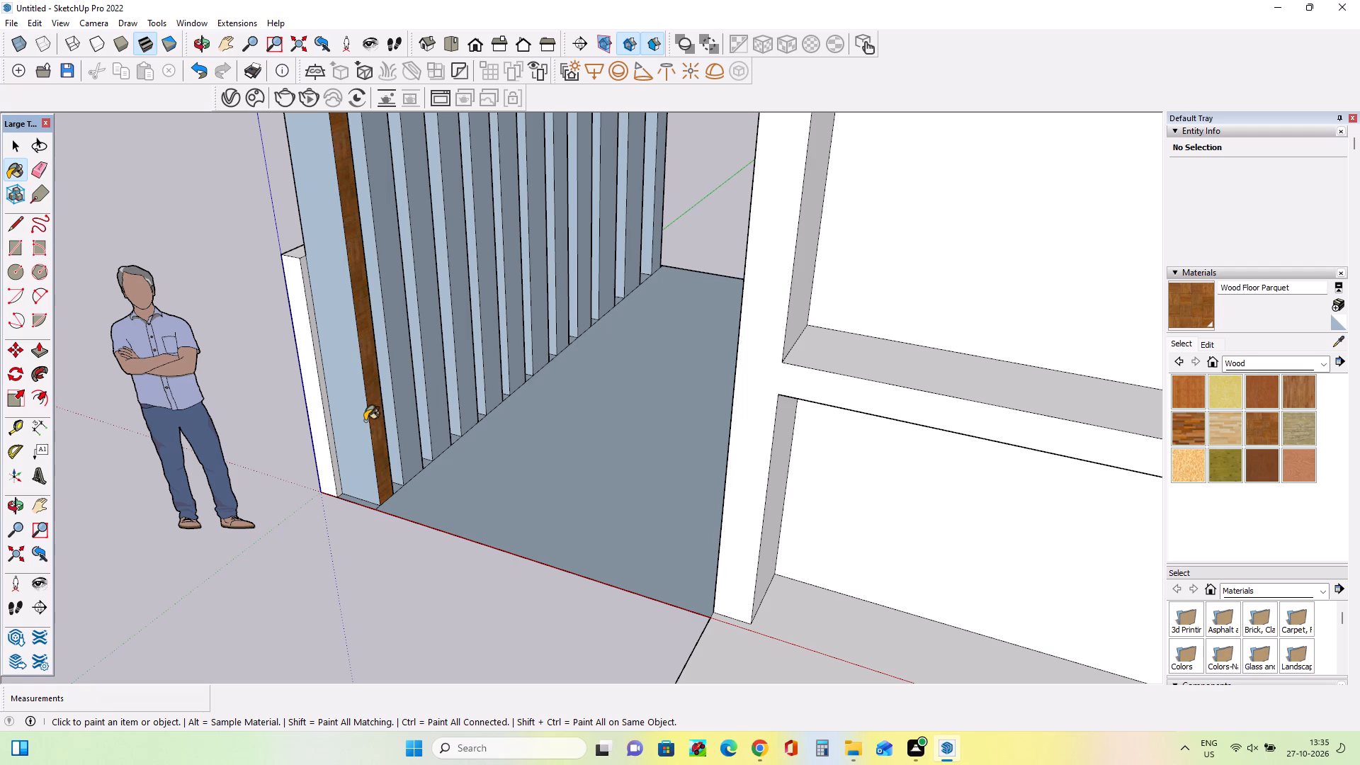
left_click(365, 421)
left_click(399, 402)
left_click(437, 388)
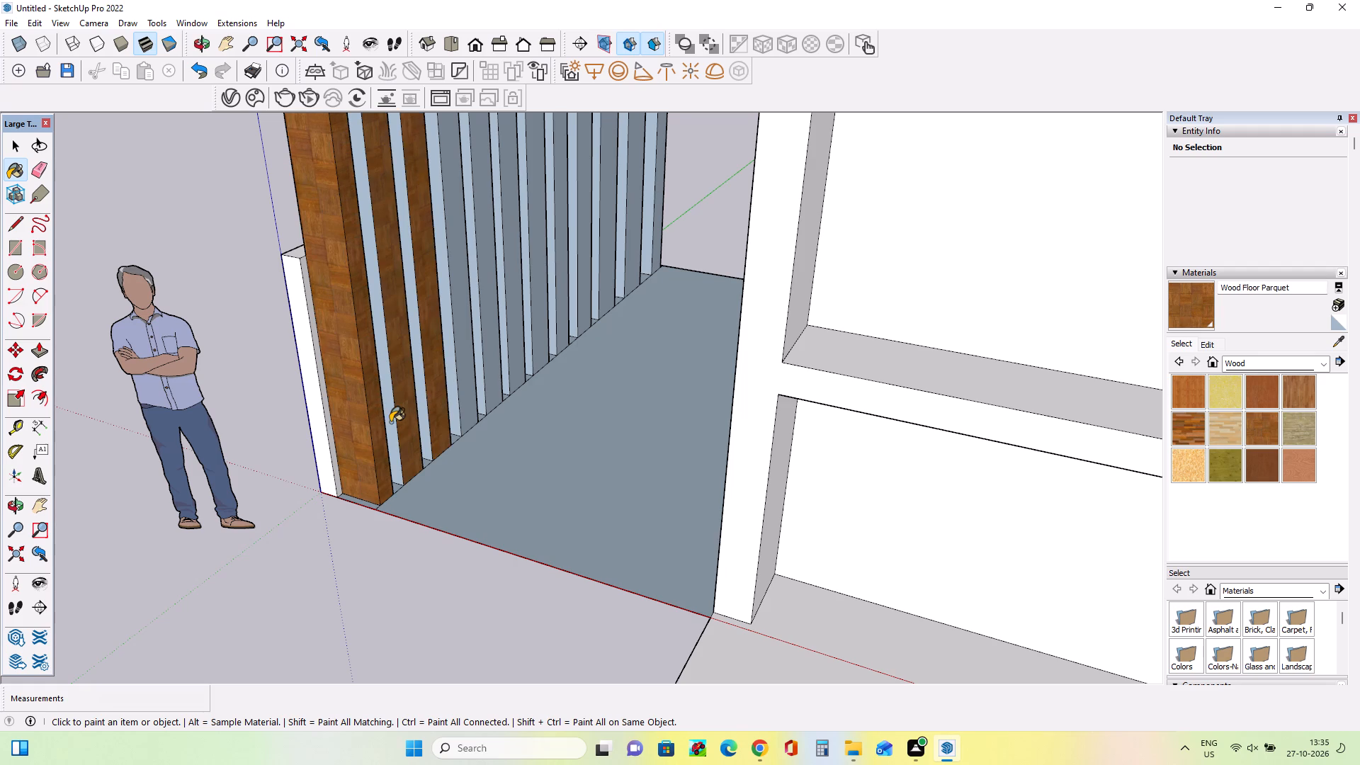
left_click(392, 422)
left_click(429, 440)
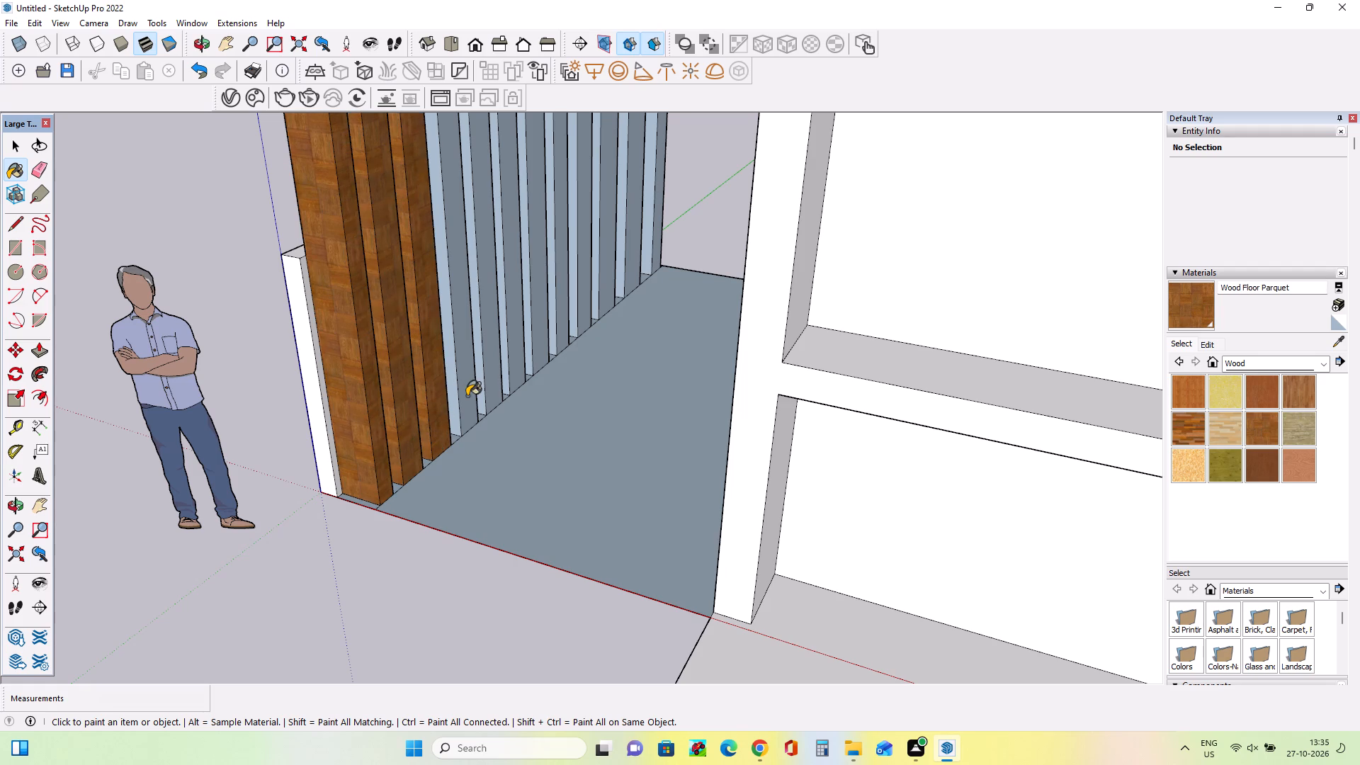
left_click(453, 404)
left_click(461, 399)
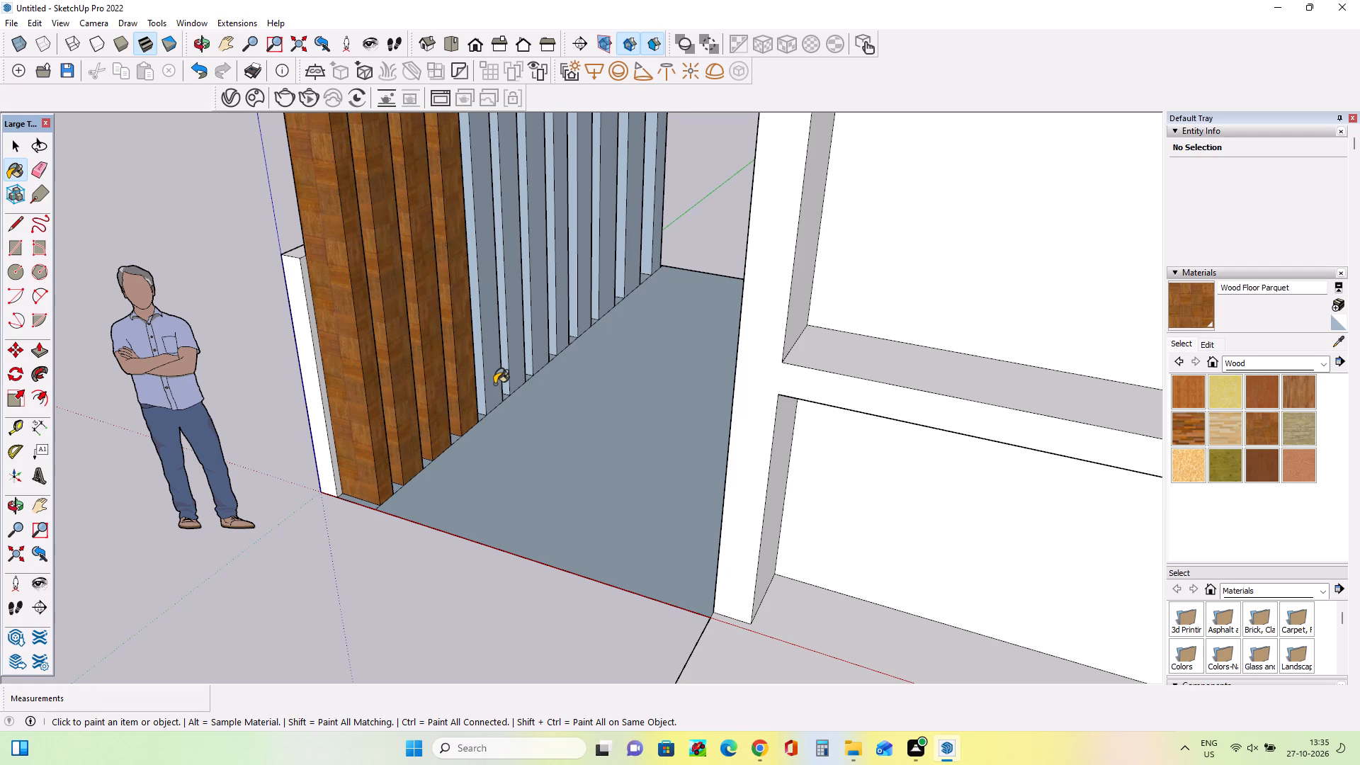
Paint the visible faces of the fifth to eighth posts with the same Wood Floor Parquet material.
left_click(494, 384)
left_click(513, 367)
left_click(479, 380)
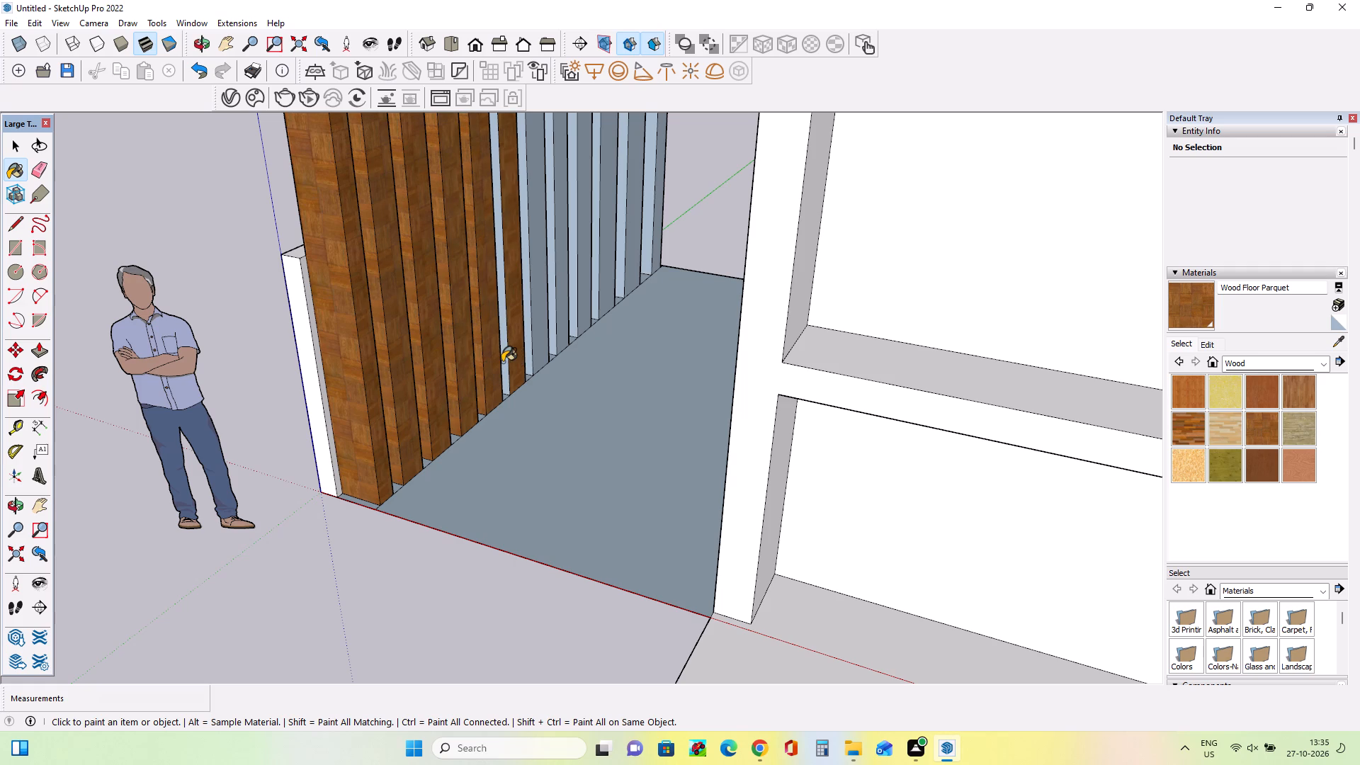
left_click(504, 364)
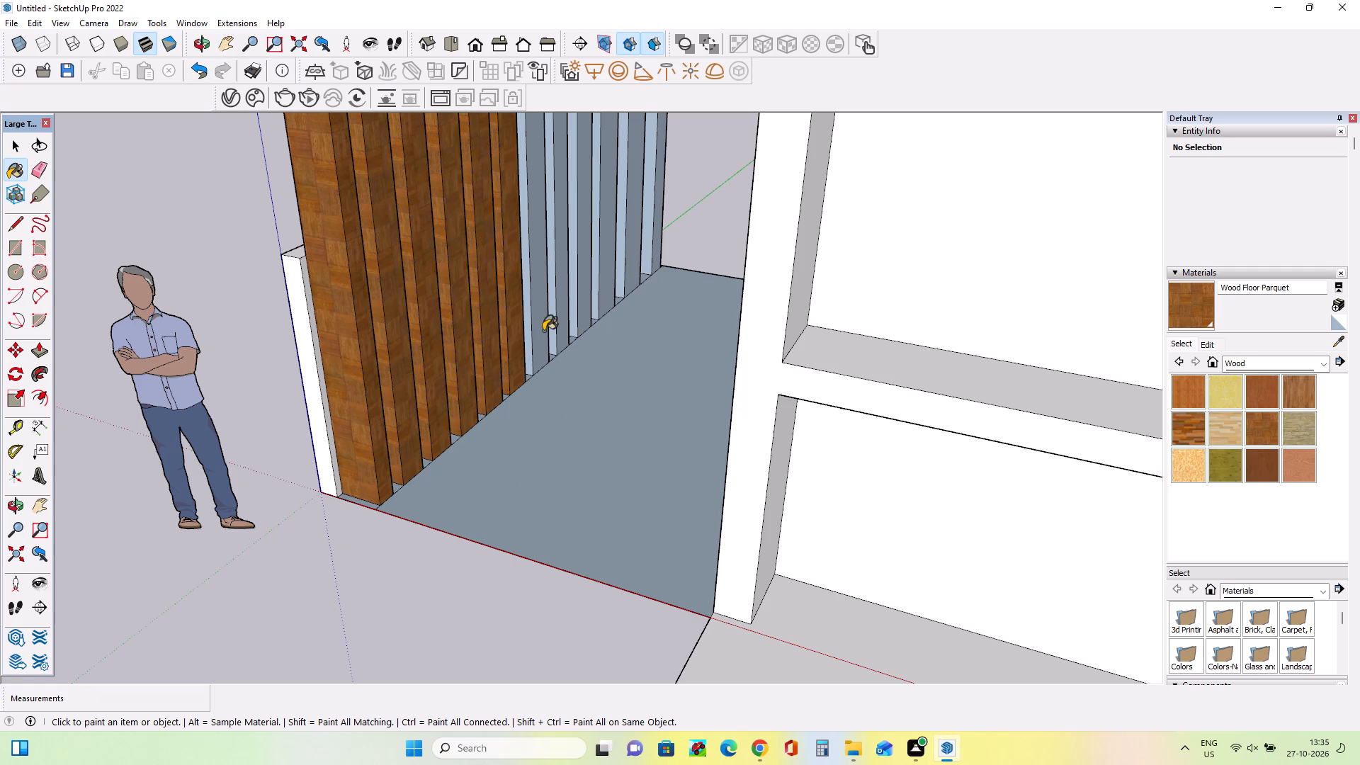
left_click(535, 334)
left_click(527, 331)
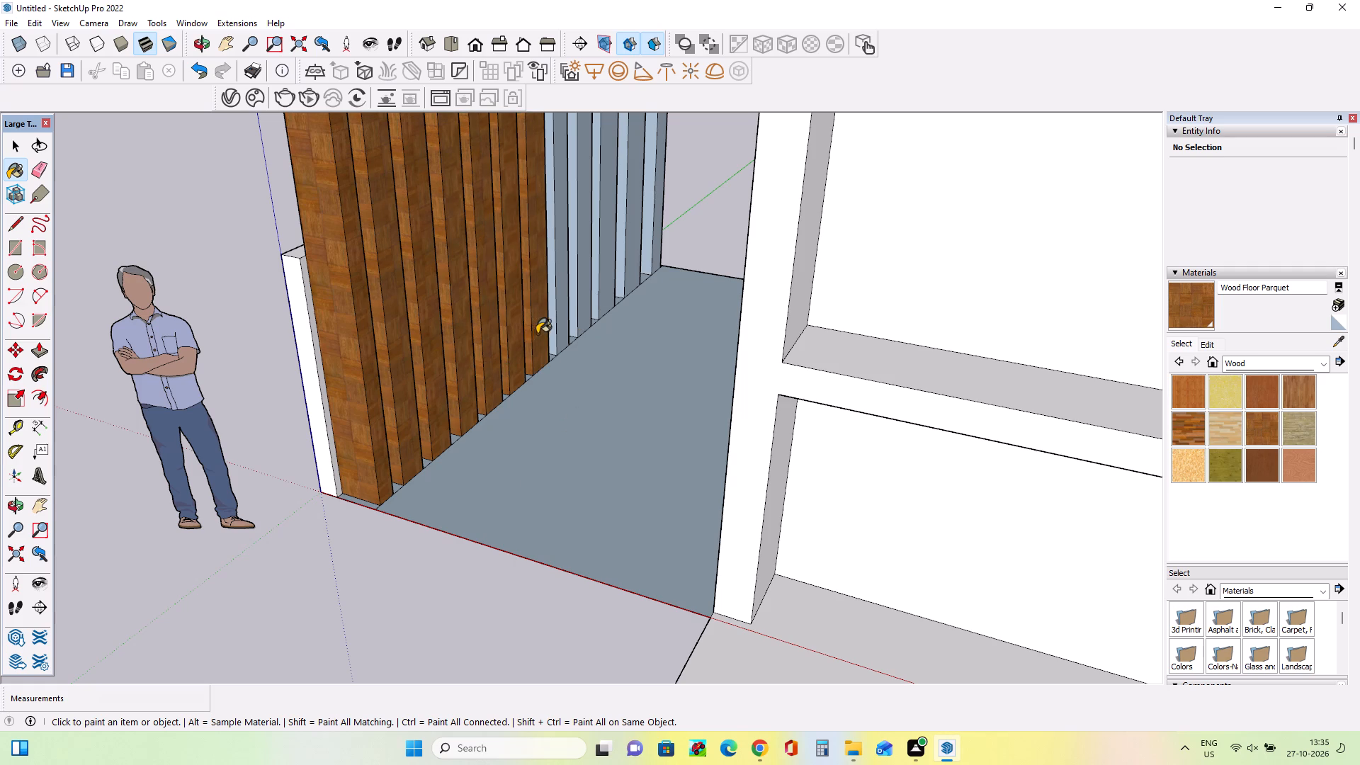
left_click(559, 319)
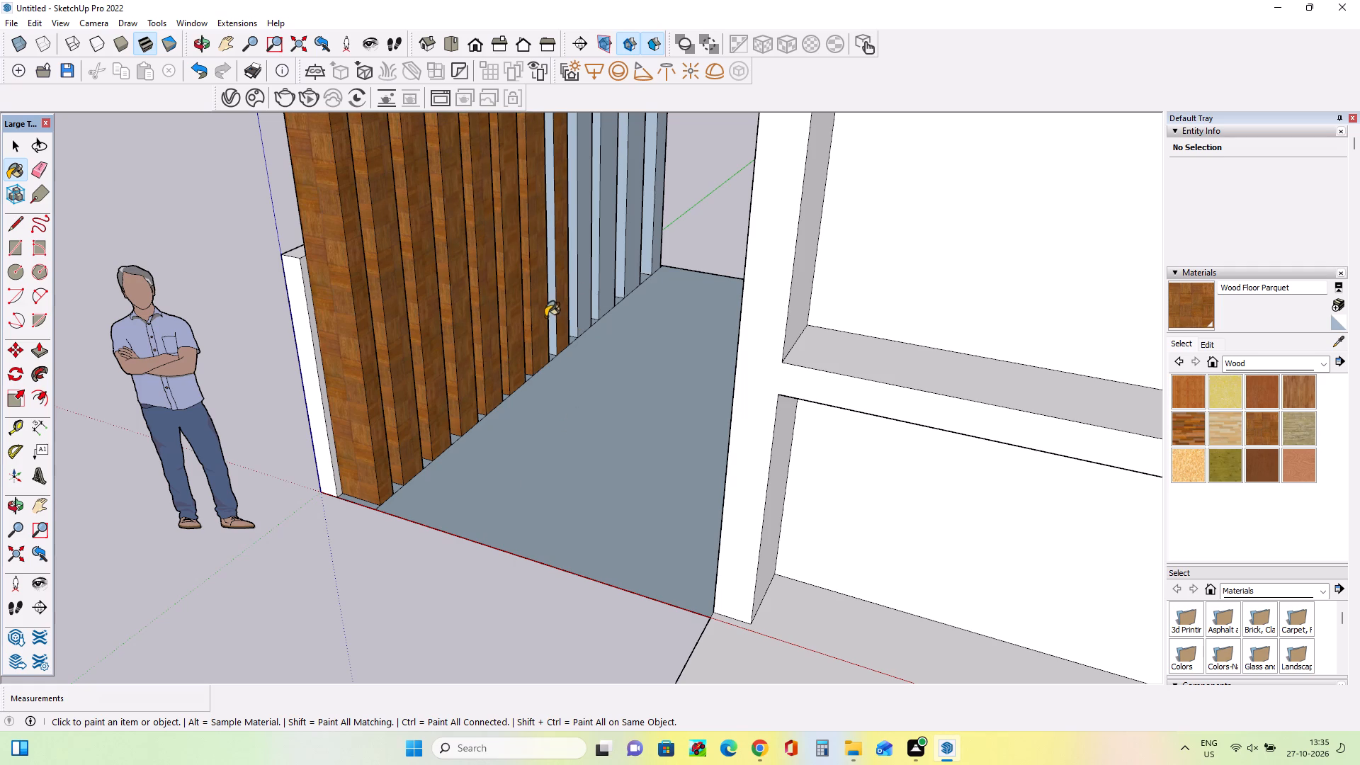
left_click(553, 317)
Paint the visible faces of the remaining posts toward the far end of the screen with Wood Floor Parquet.
left_click(574, 310)
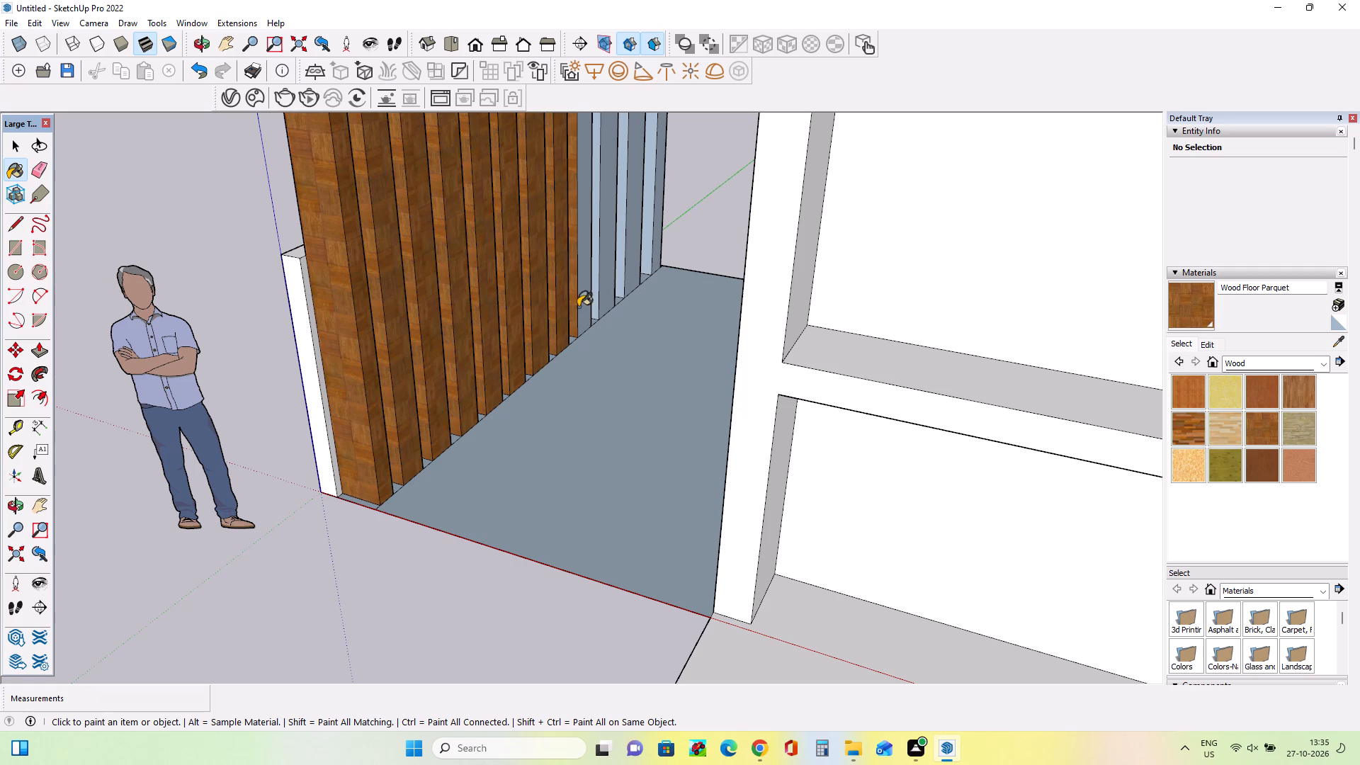
left_click(579, 306)
left_click(582, 306)
left_click(598, 297)
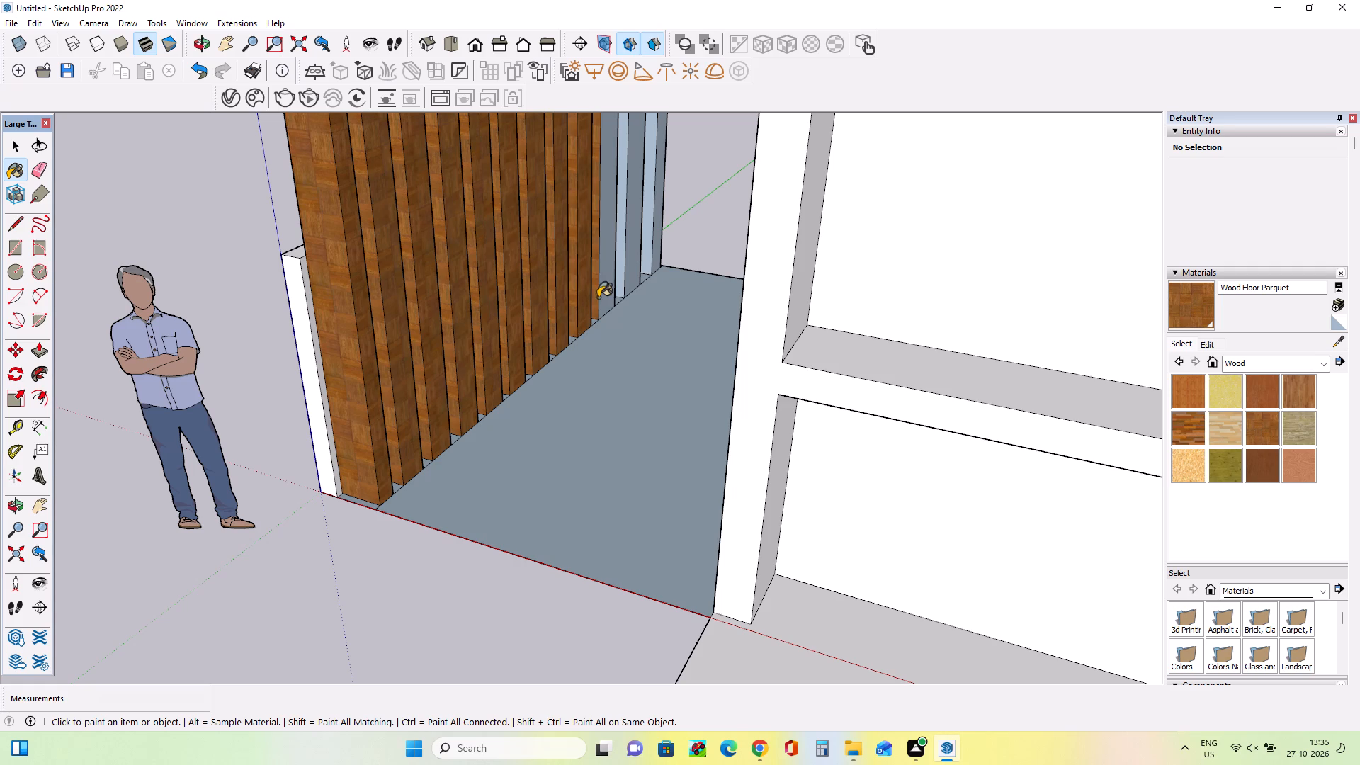
scroll(589, 302, "up", 4)
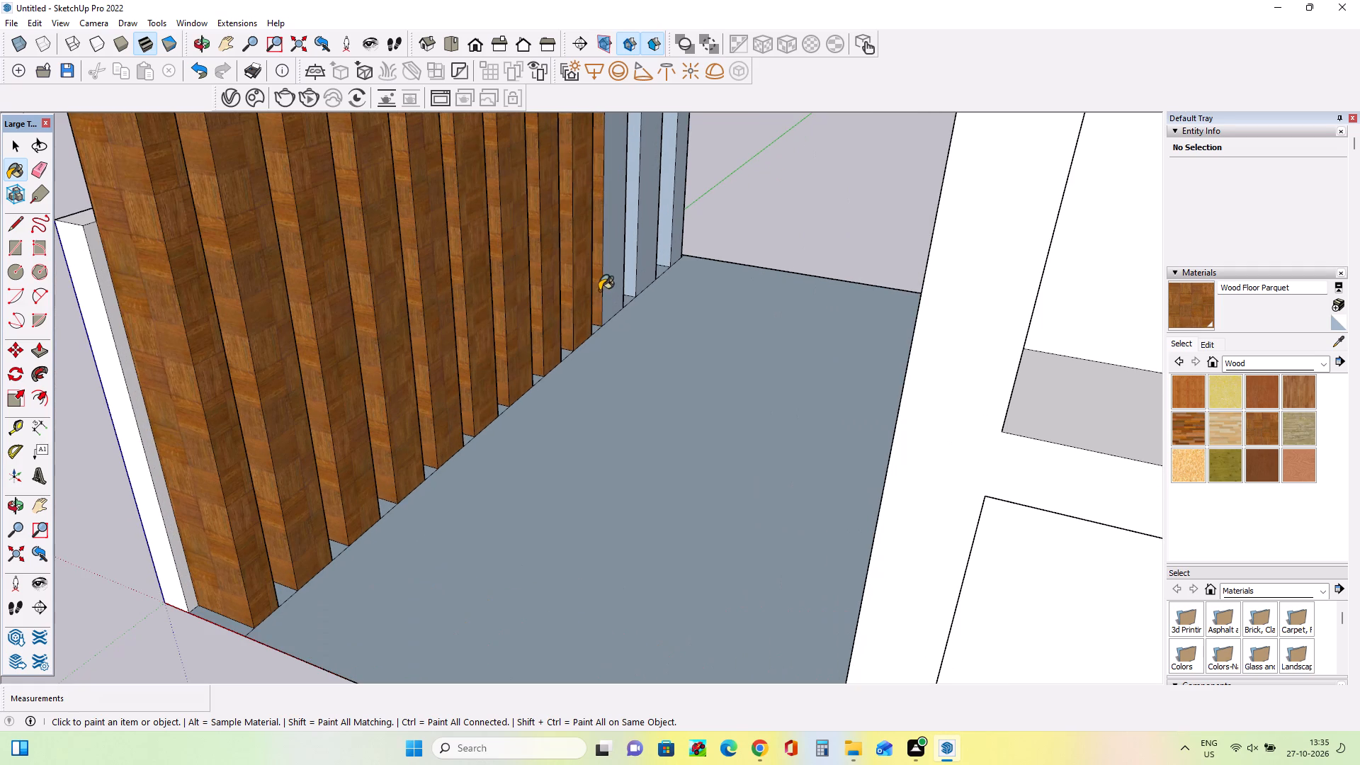
left_click(615, 294)
left_click(635, 267)
left_click(649, 256)
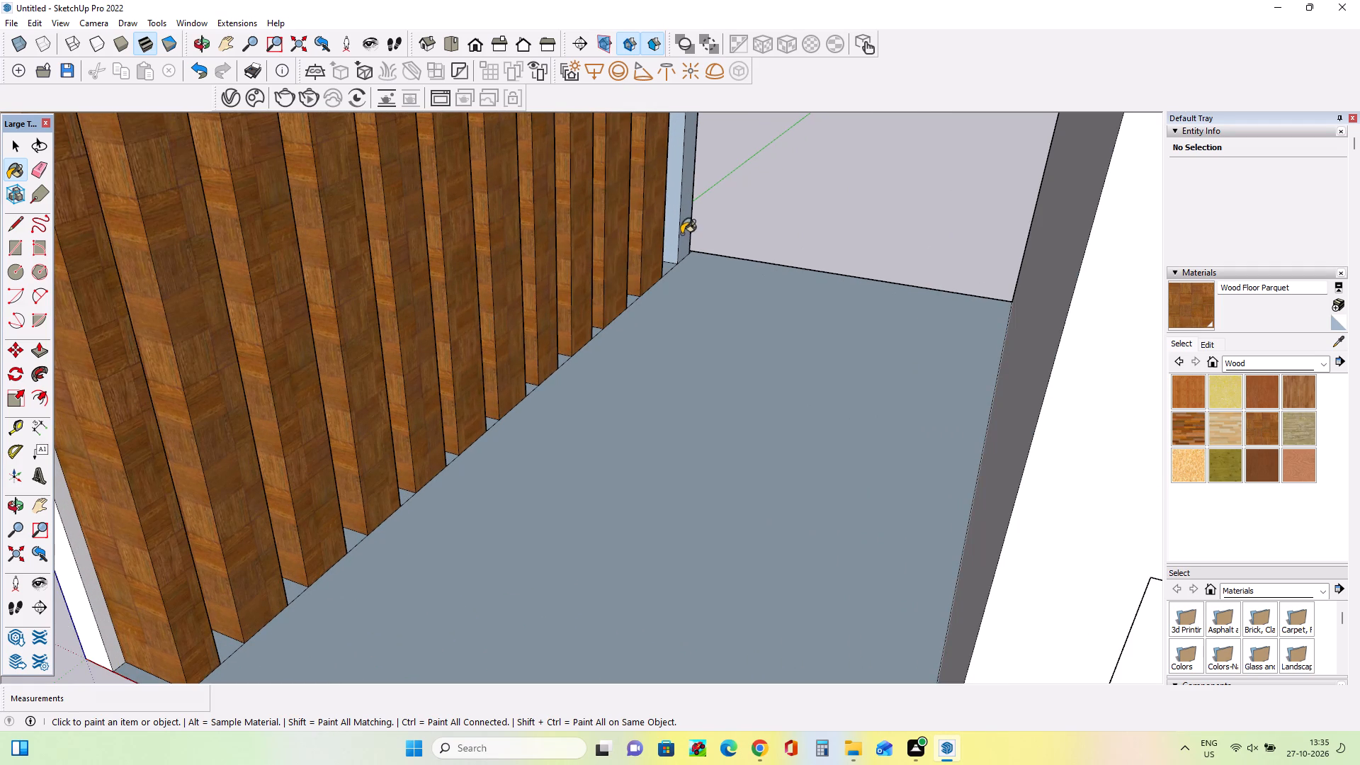
left_click(671, 248)
left_click(689, 242)
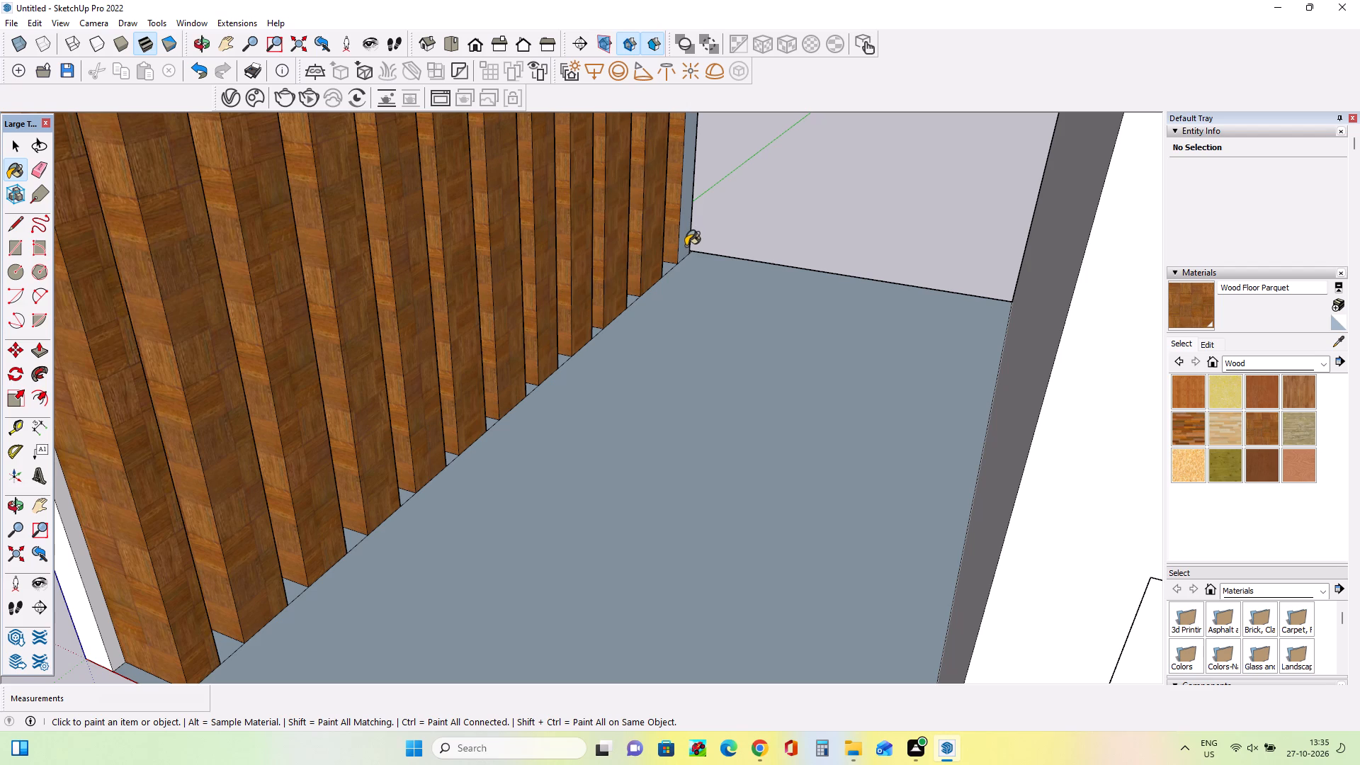
left_click(684, 246)
Compare the wood-painted post screen with the canopy and entrance area in the reference image.
scroll(630, 302, "down", 8)
scroll(630, 302, "up", 1)
scroll(630, 302, "down", 3)
scroll(630, 302, "up", 1)
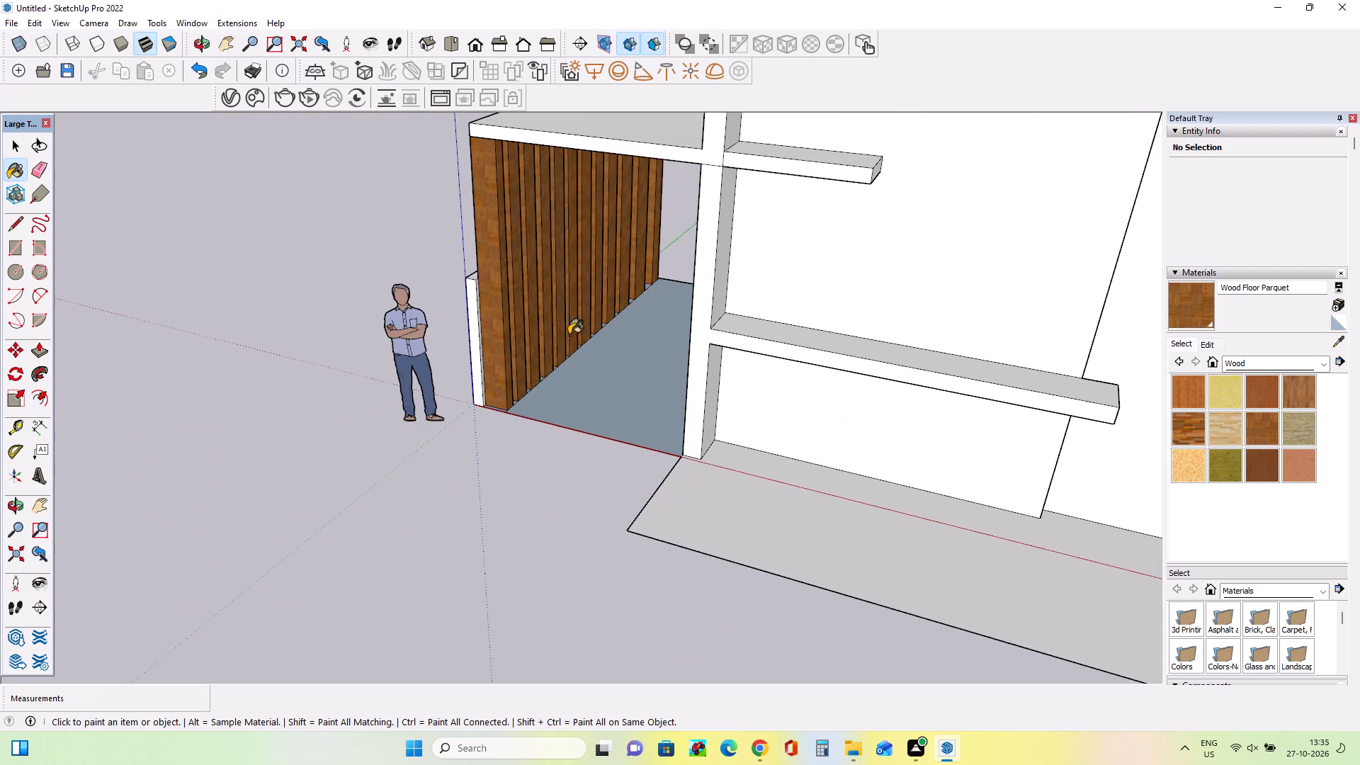
middle_click_drag(544, 346, 647, 319)
scroll(647, 319, "down", 2)
scroll(487, 407, "down", 13)
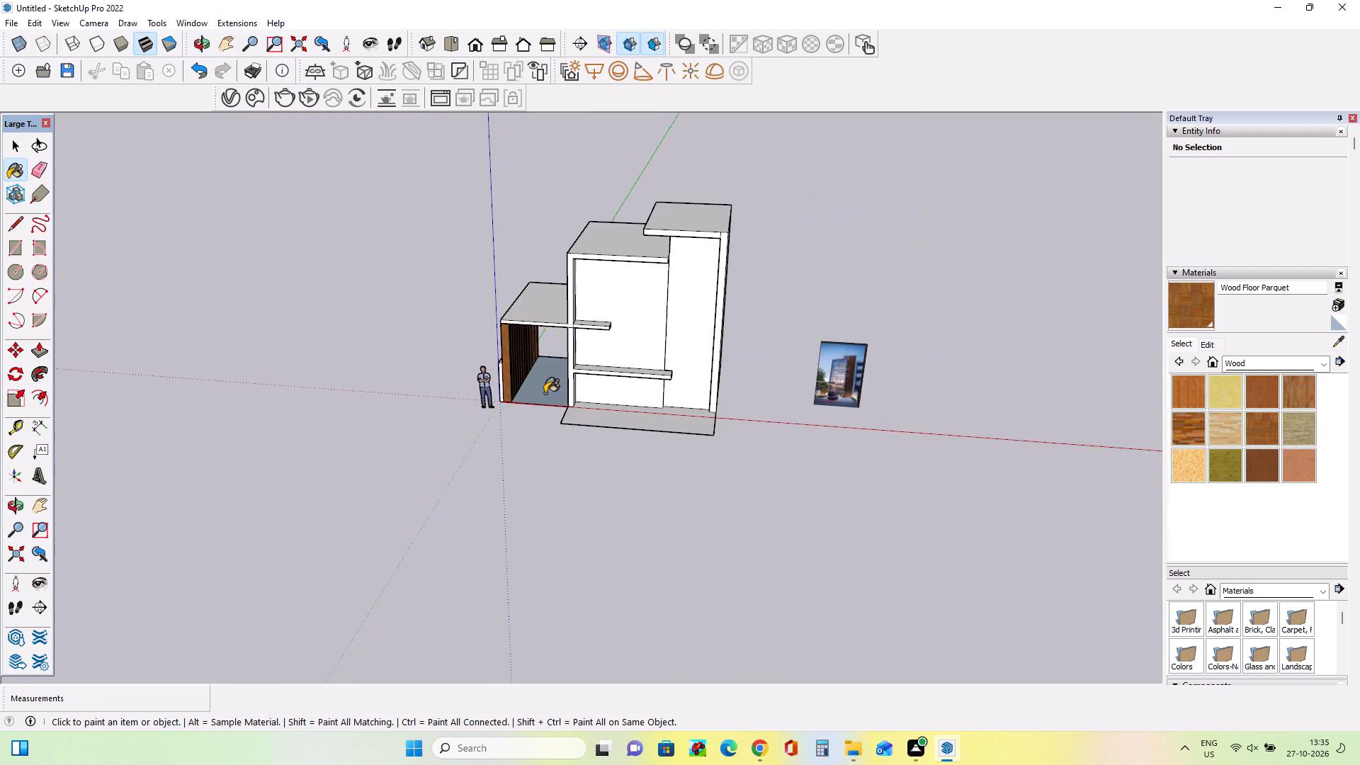
scroll(808, 390, "up", 14)
scroll(797, 387, "down", 1)
scroll(797, 387, "up", 9)
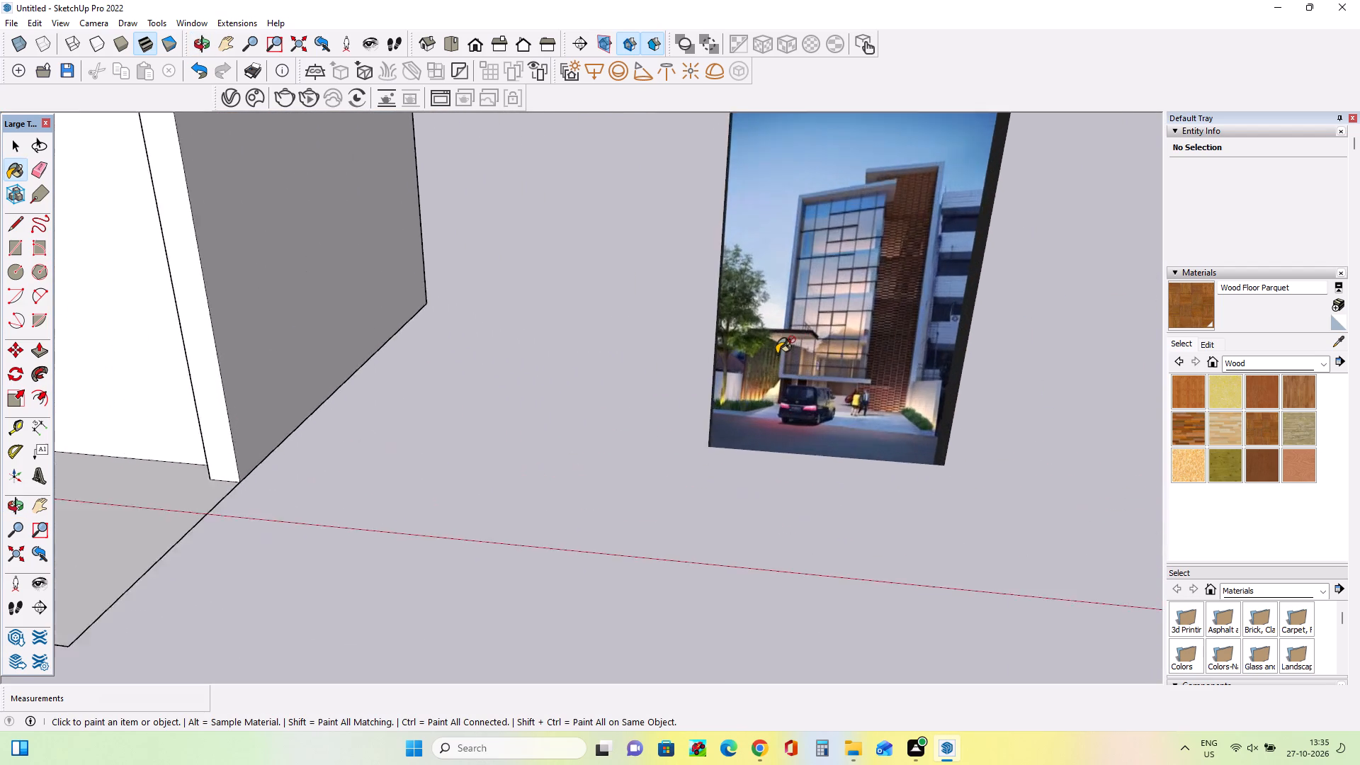
scroll(778, 353, "up", 6)
scroll(720, 375, "down", 2)
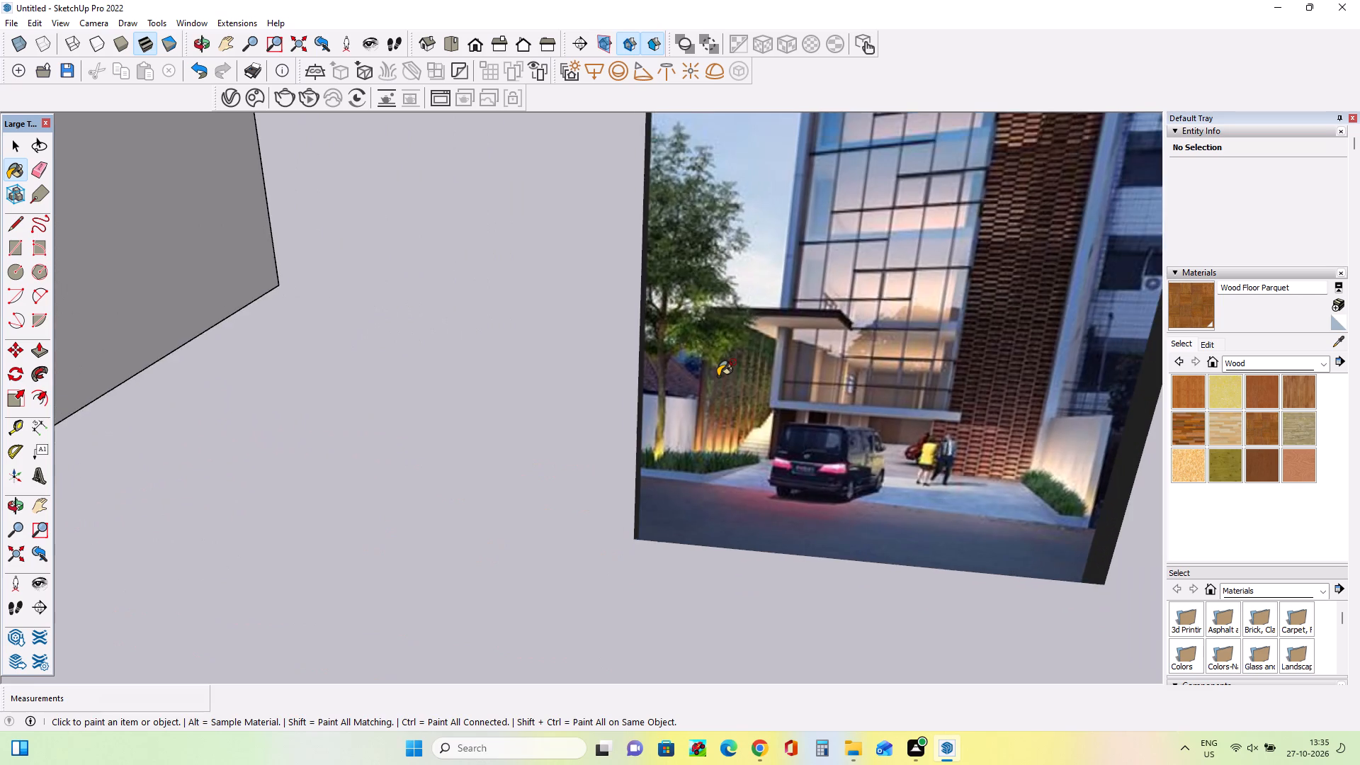
scroll(720, 375, "down", 2)
scroll(720, 375, "down", 19)
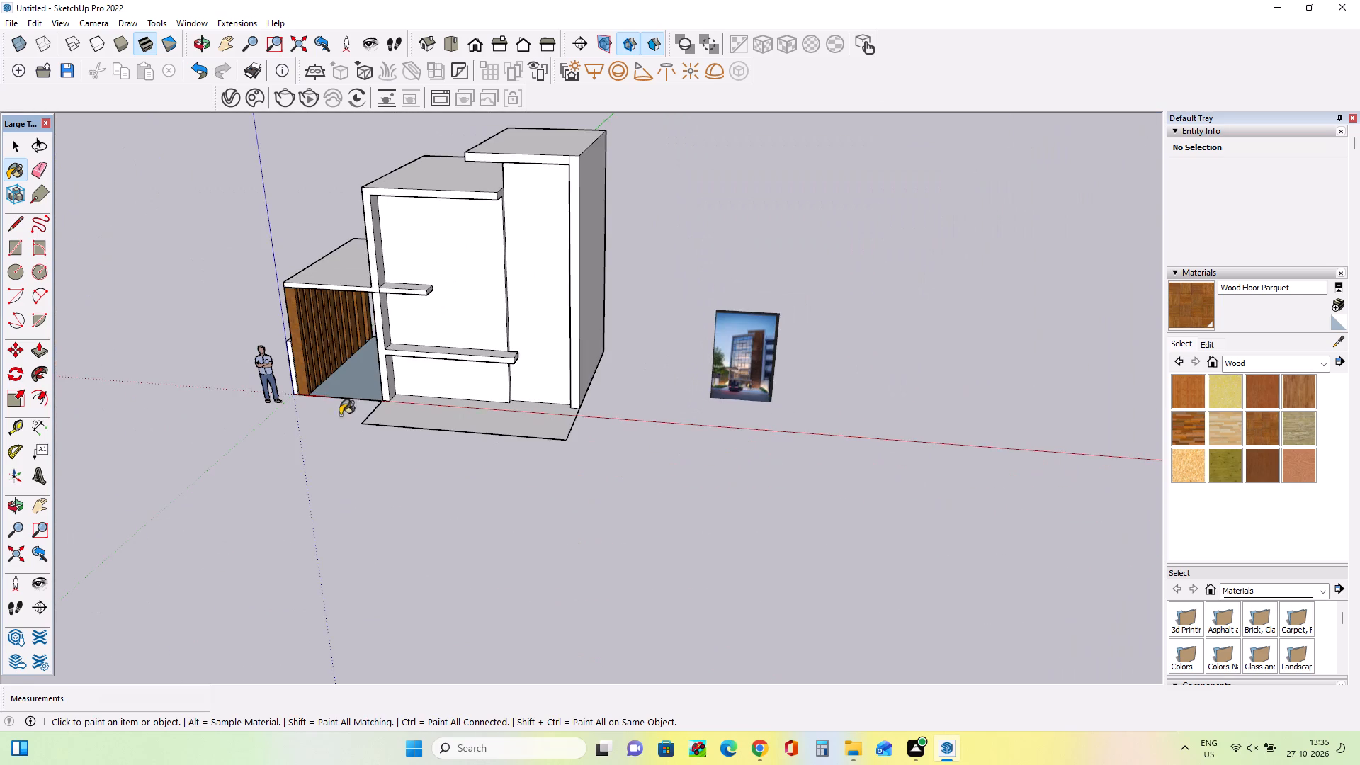
Examine the painted post screen beneath the canopy from the front, close up and from below.
middle_click_drag(324, 383, 284, 280)
scroll(290, 280, "down", 1)
scroll(381, 290, "up", 7)
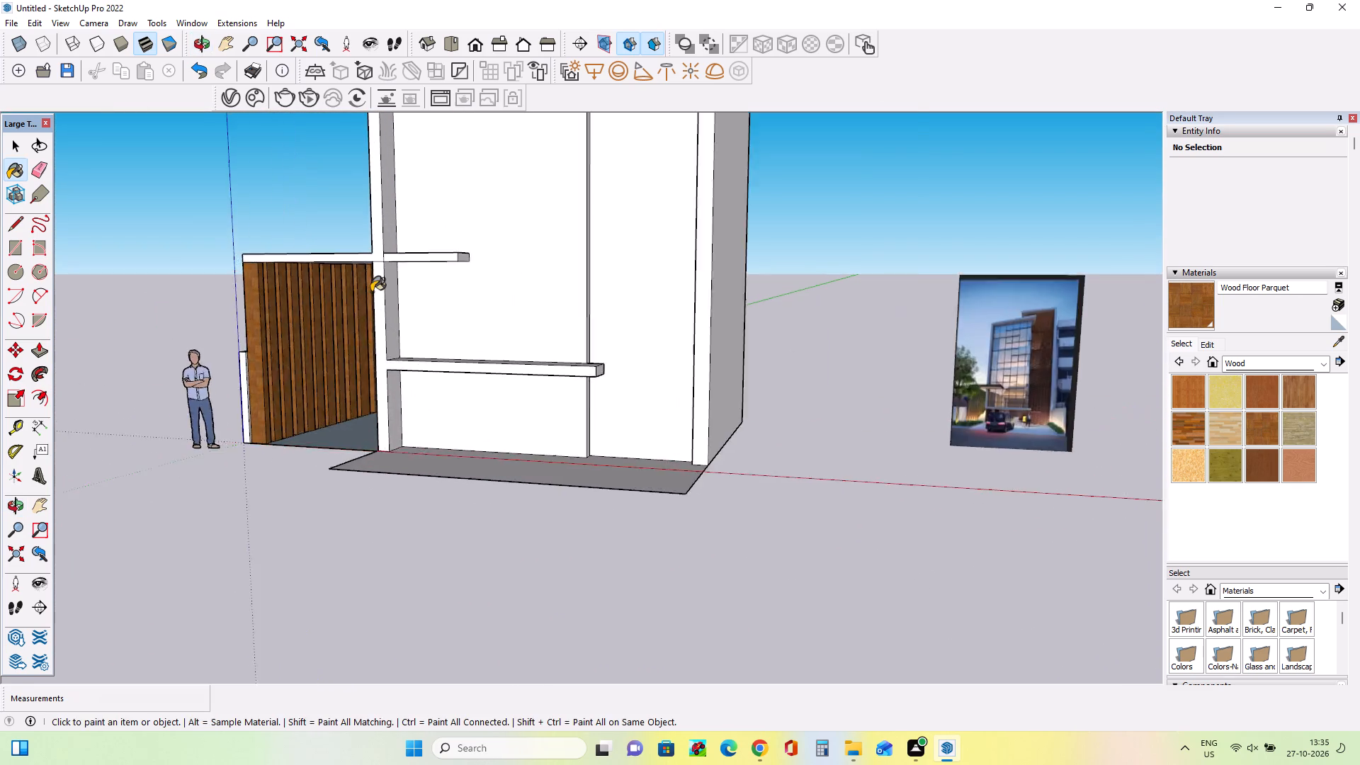
scroll(371, 292, "up", 2)
middle_click_drag(338, 343, 182, 434)
scroll(281, 318, "up", 9)
middle_click_drag(142, 400, 49, 394)
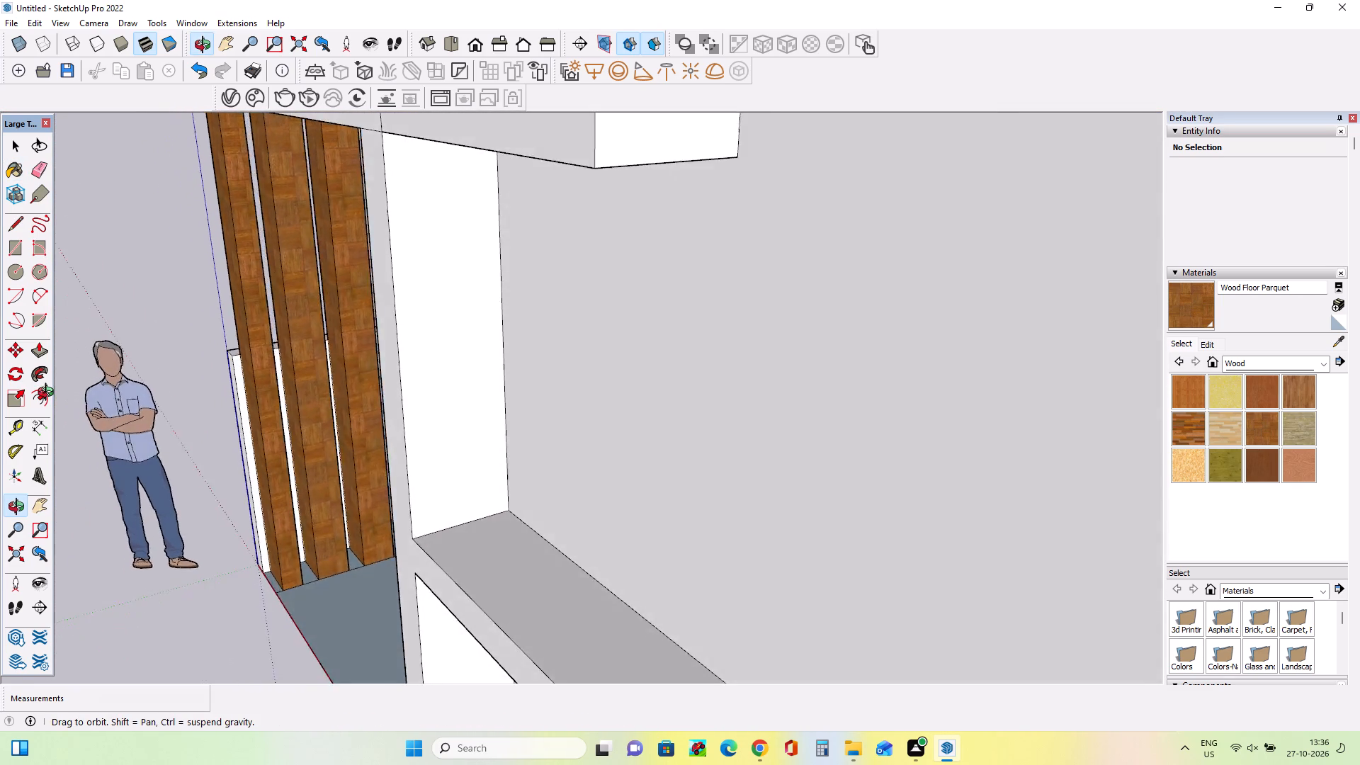
middle_click_drag(49, 394, 390, 408)
scroll(344, 411, "down", 3)
middle_click_drag(407, 381, 305, 283)
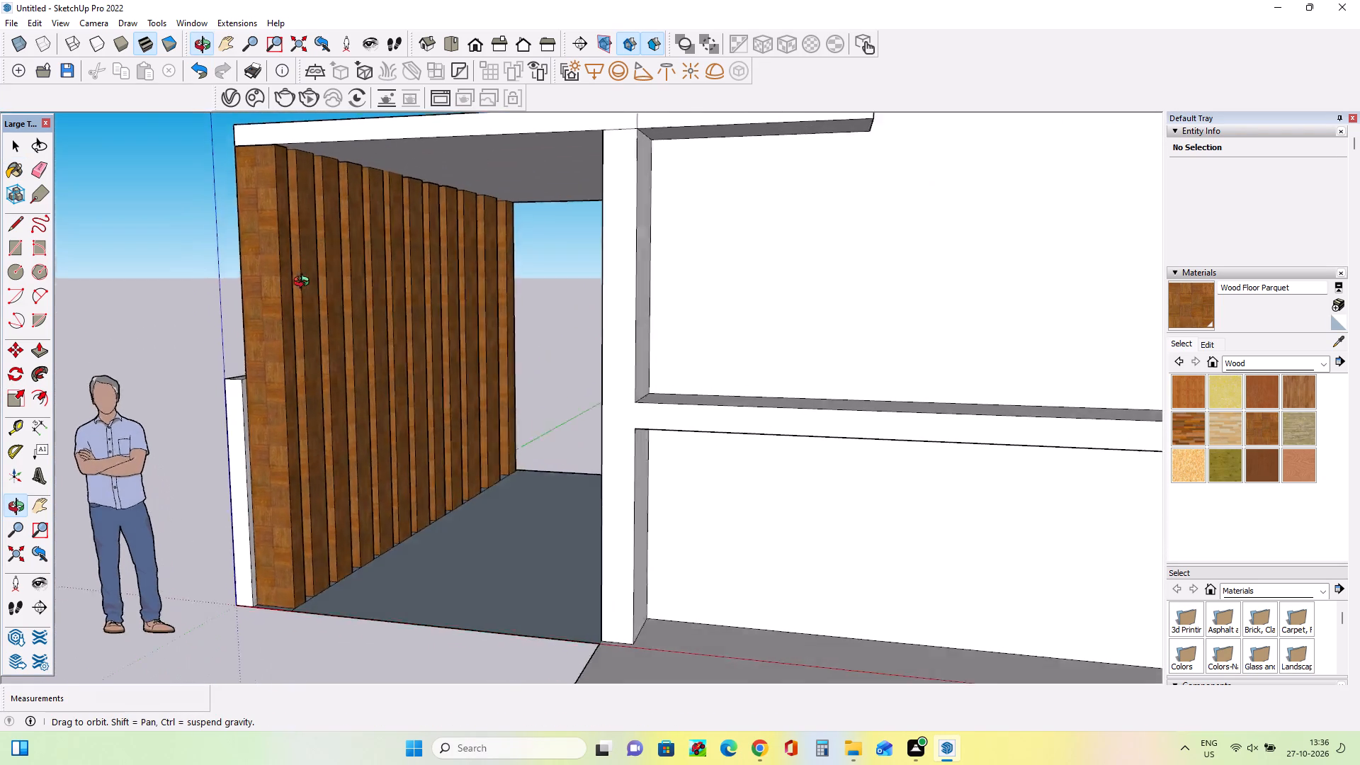
middle_click_drag(305, 283, 234, 403)
Push/Pull a face of the post beside the end post at the screen's open end by 2 3/8".
scroll(297, 436, "up", 4)
middle_click_drag(304, 465, 322, 471)
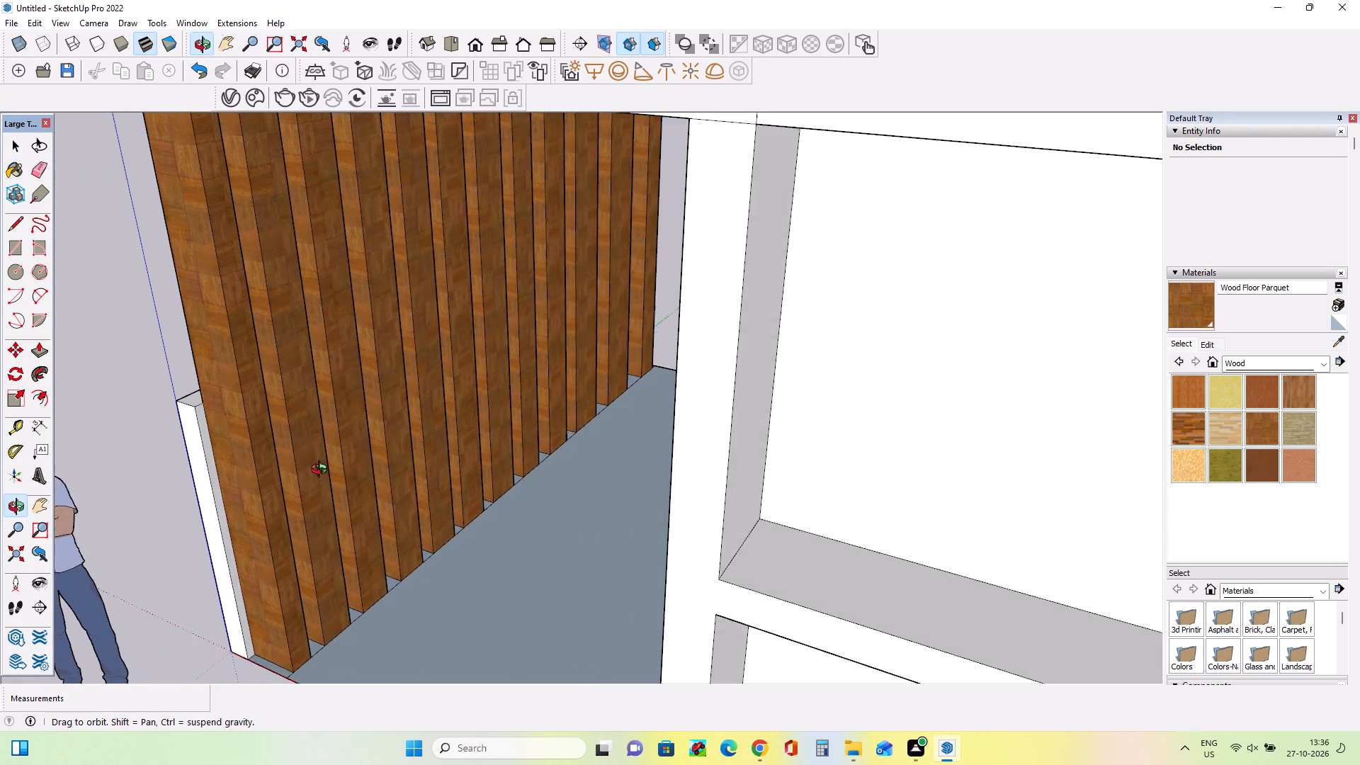
middle_click_drag(322, 471, 332, 474)
left_click(37, 350)
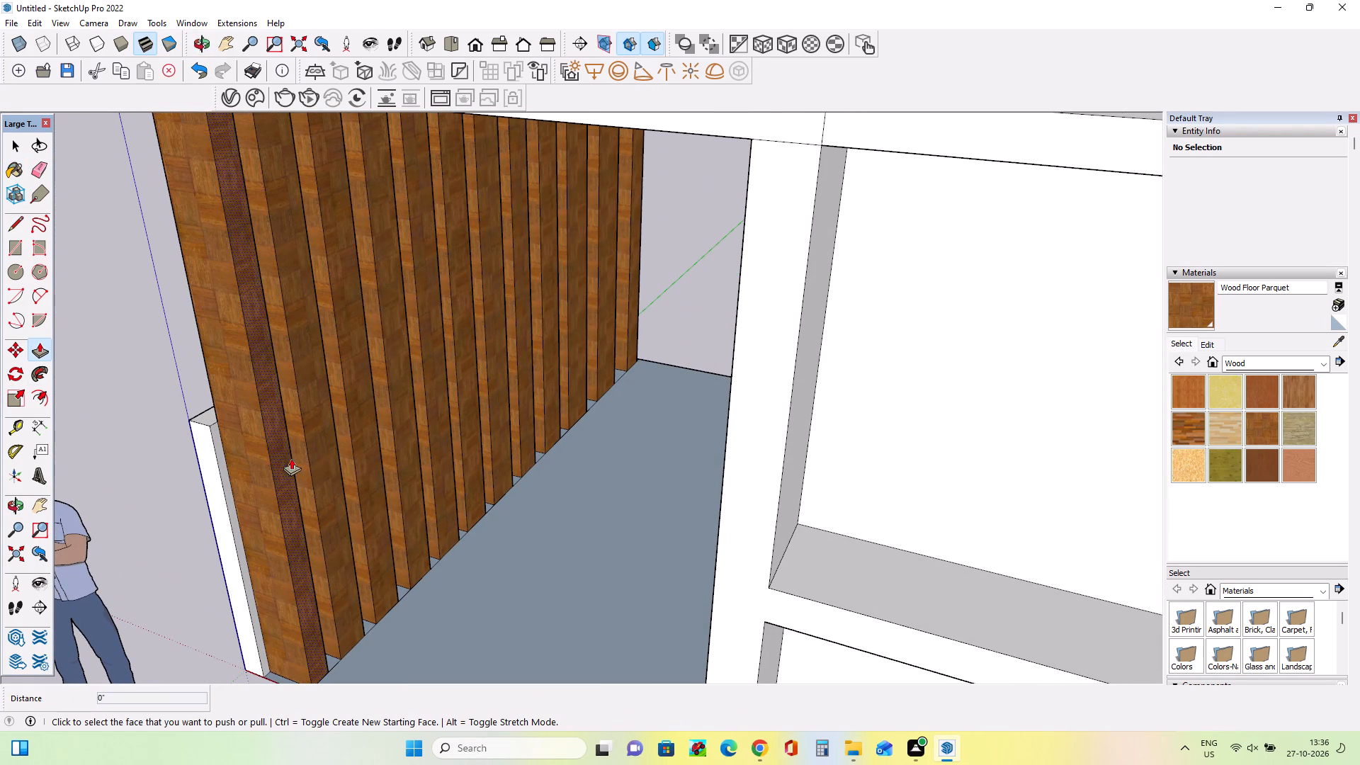
left_click_drag(305, 457, 312, 451)
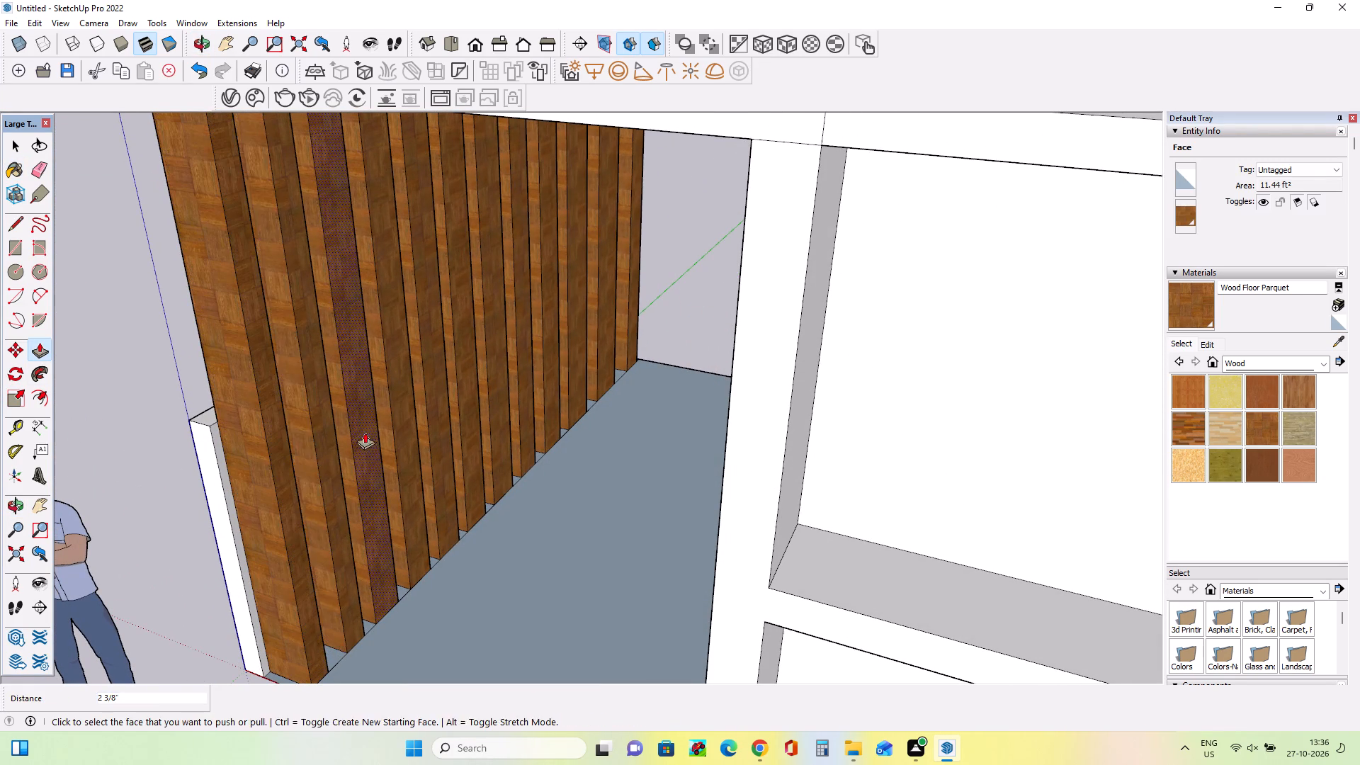
Push/Pull the far-facing sides of the posts nearest the screen's open end to narrow them, by about 3 7/16" to 6".
middle_click_drag(361, 436, 979, 389)
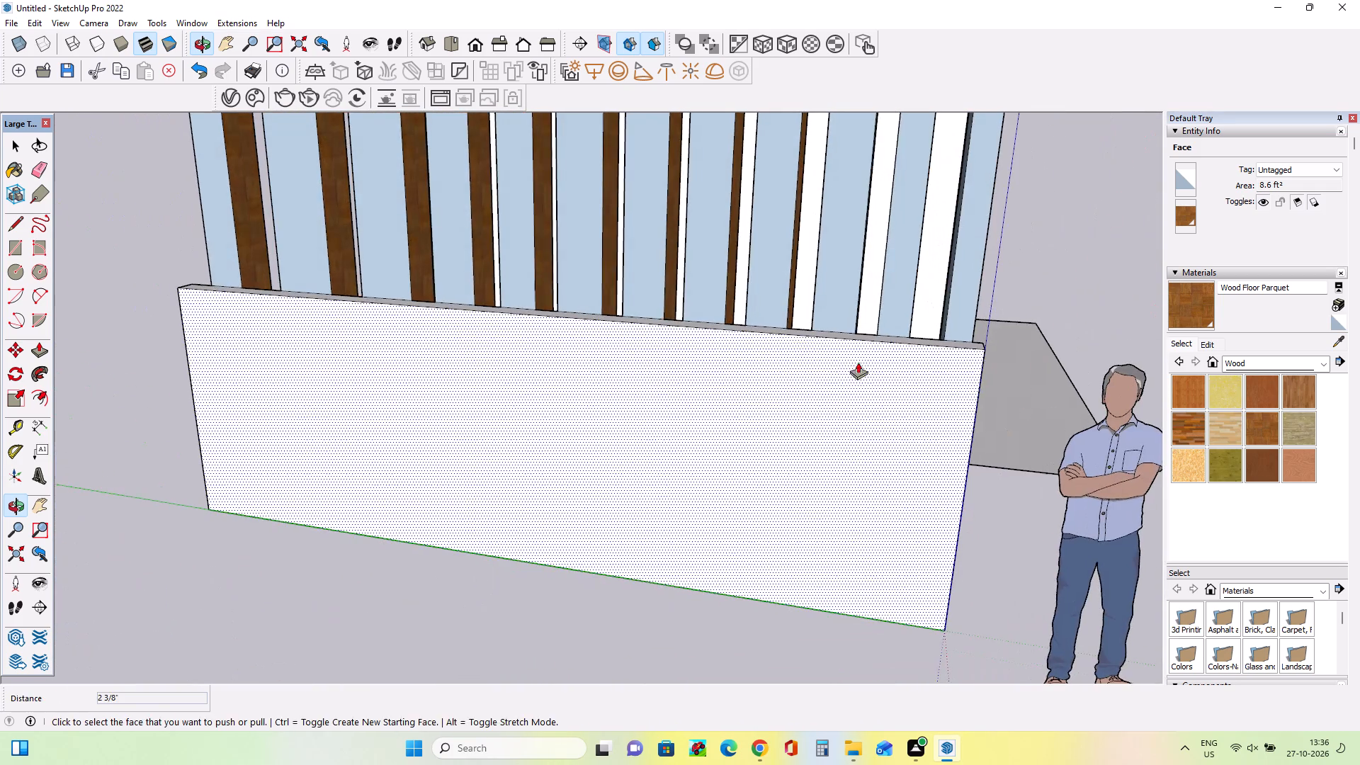
middle_click_drag(806, 342, 867, 428)
left_click(955, 315)
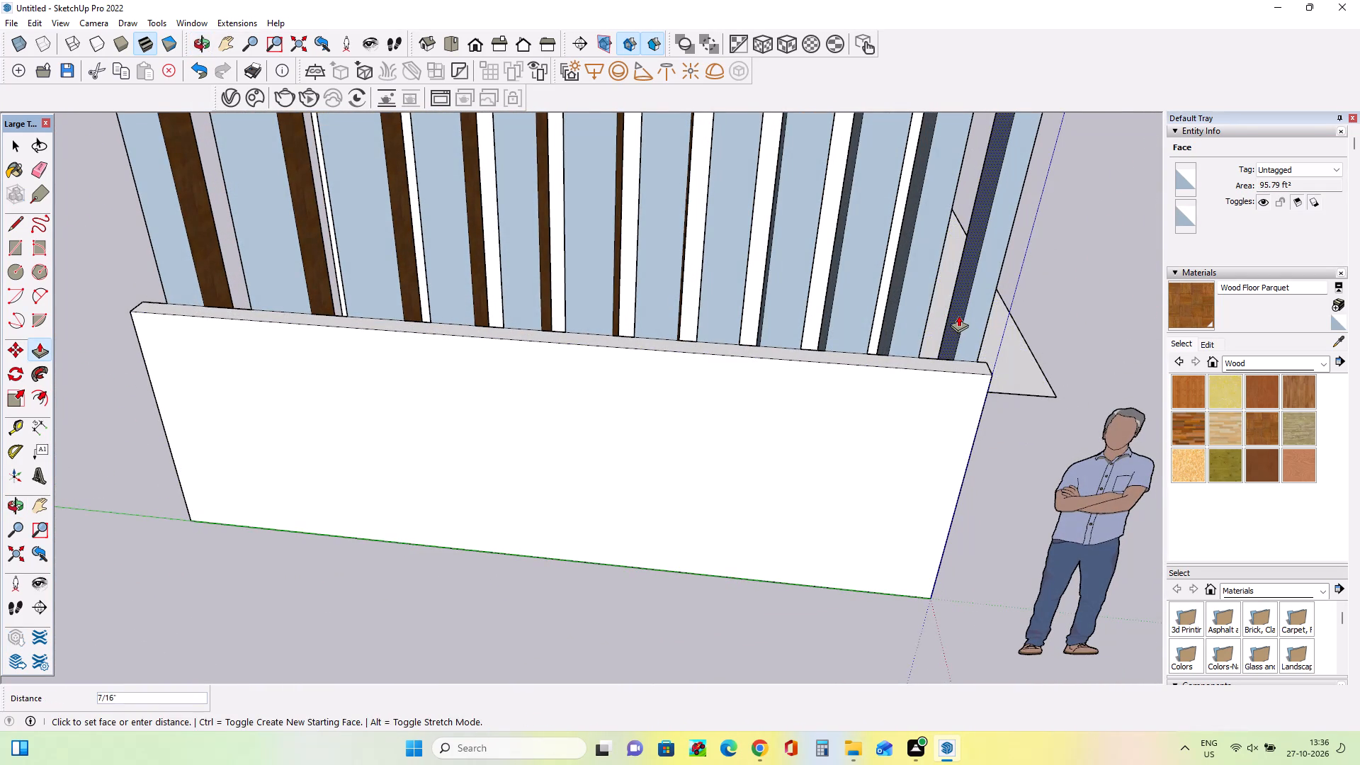
left_click_drag(890, 314, 901, 314)
left_click_drag(827, 314, 841, 314)
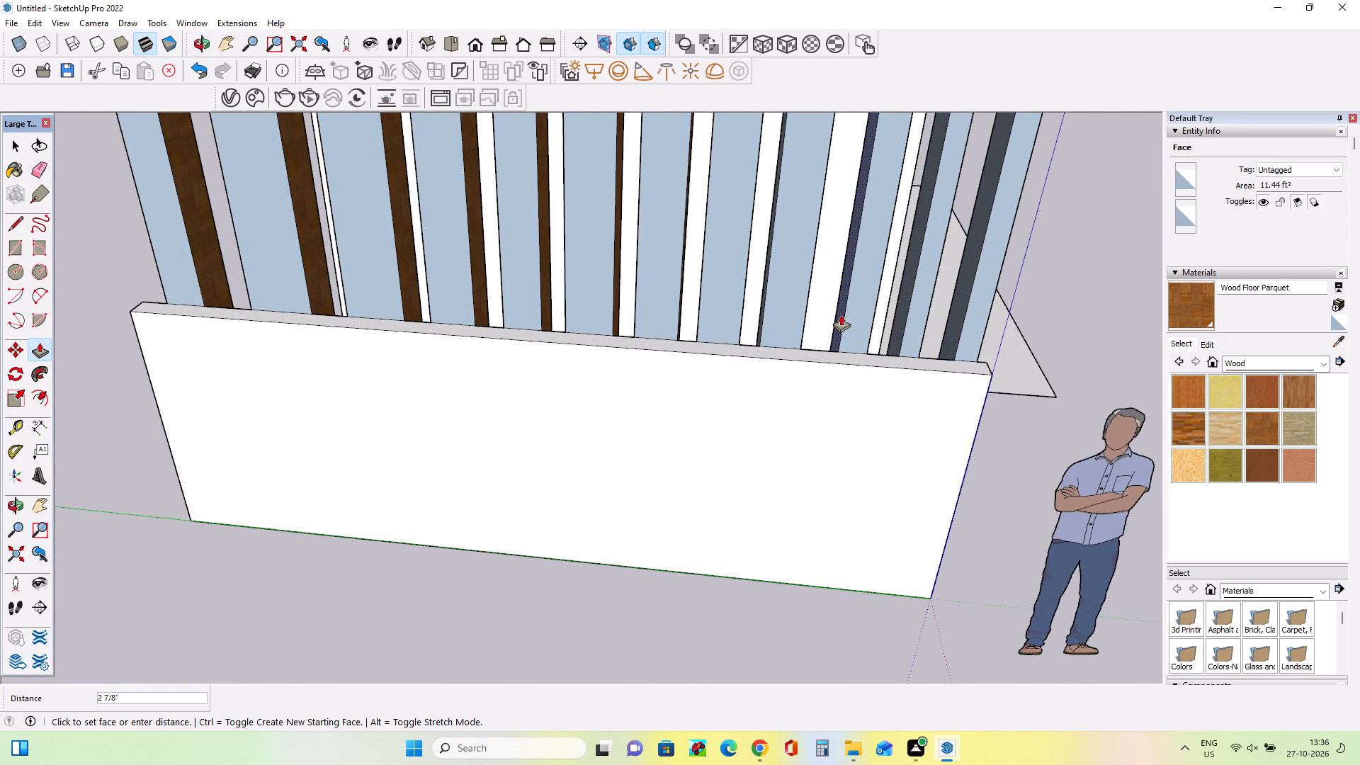
left_click_drag(841, 314, 842, 318)
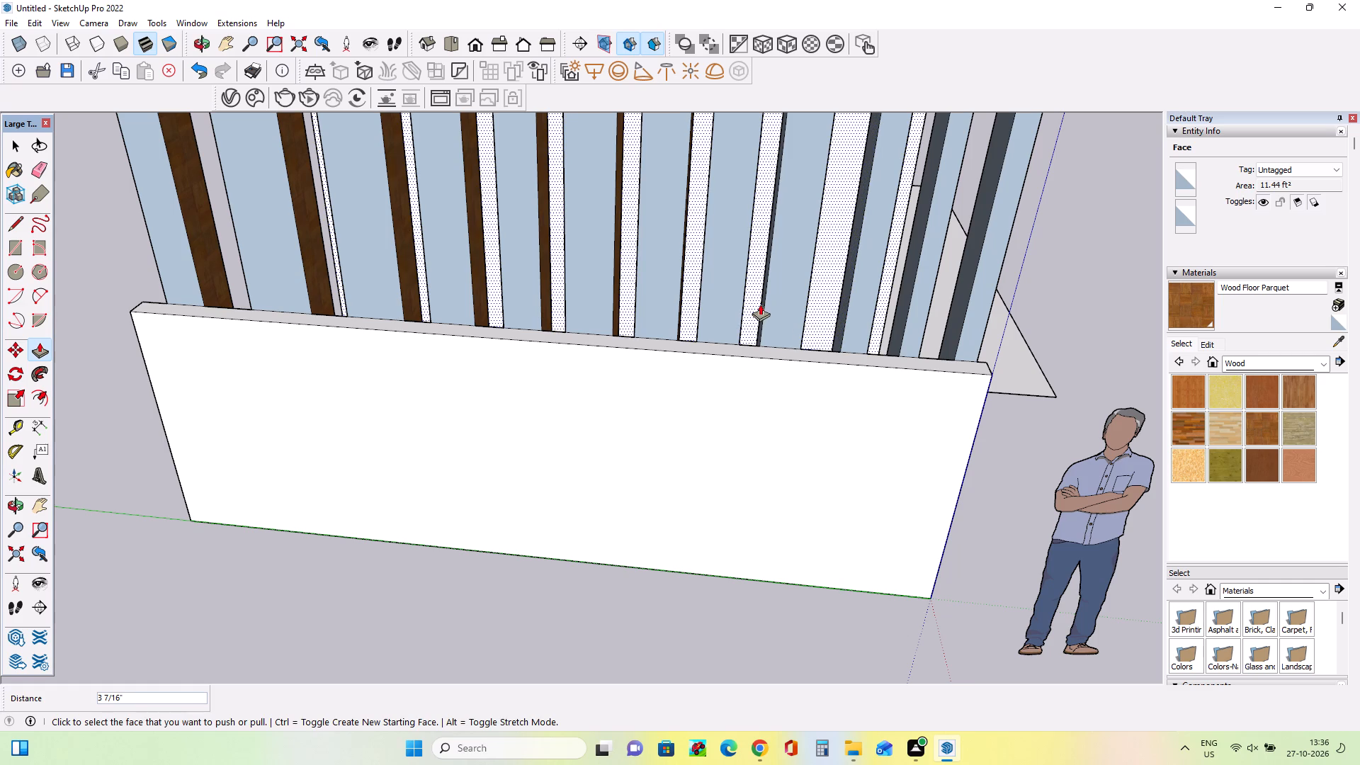
left_click(760, 304)
middle_click_drag(753, 327, 805, 386)
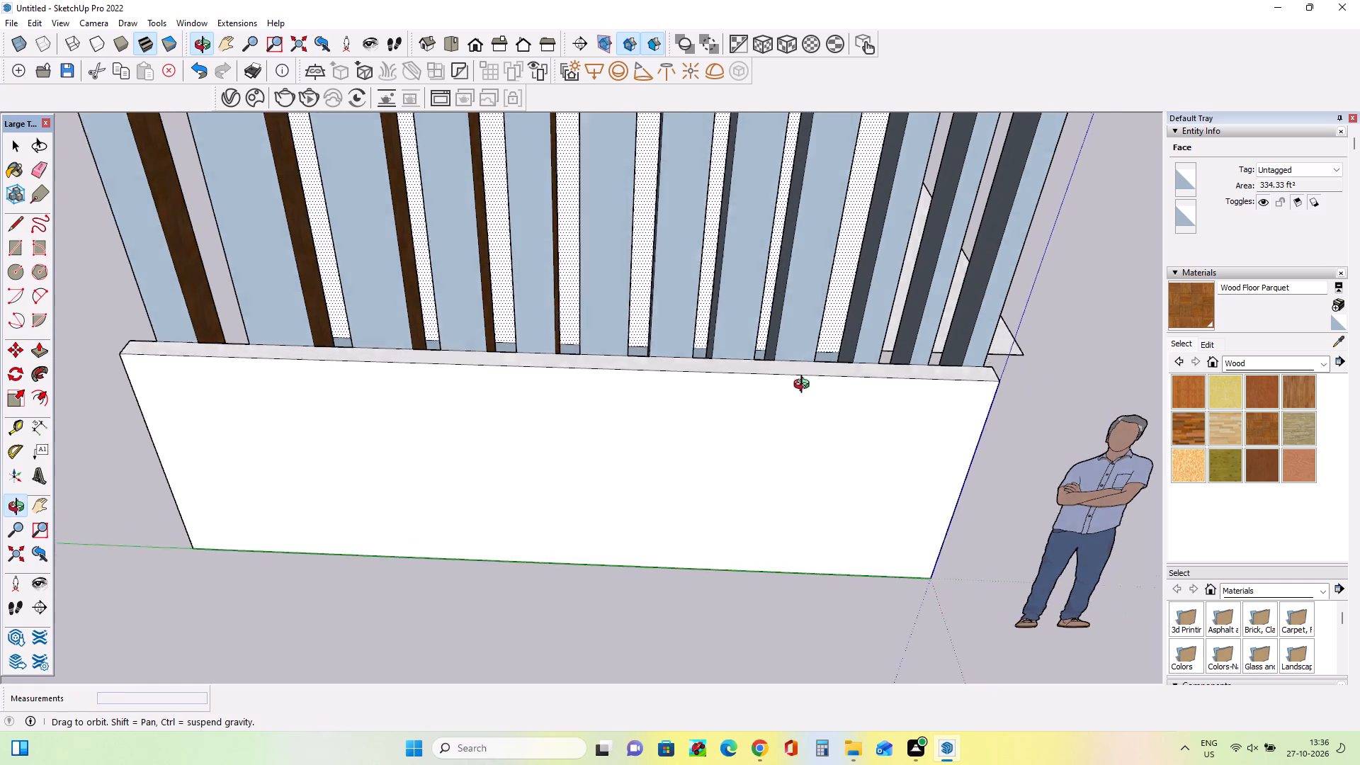
middle_click_drag(805, 386, 805, 387)
left_click_drag(779, 327, 798, 325)
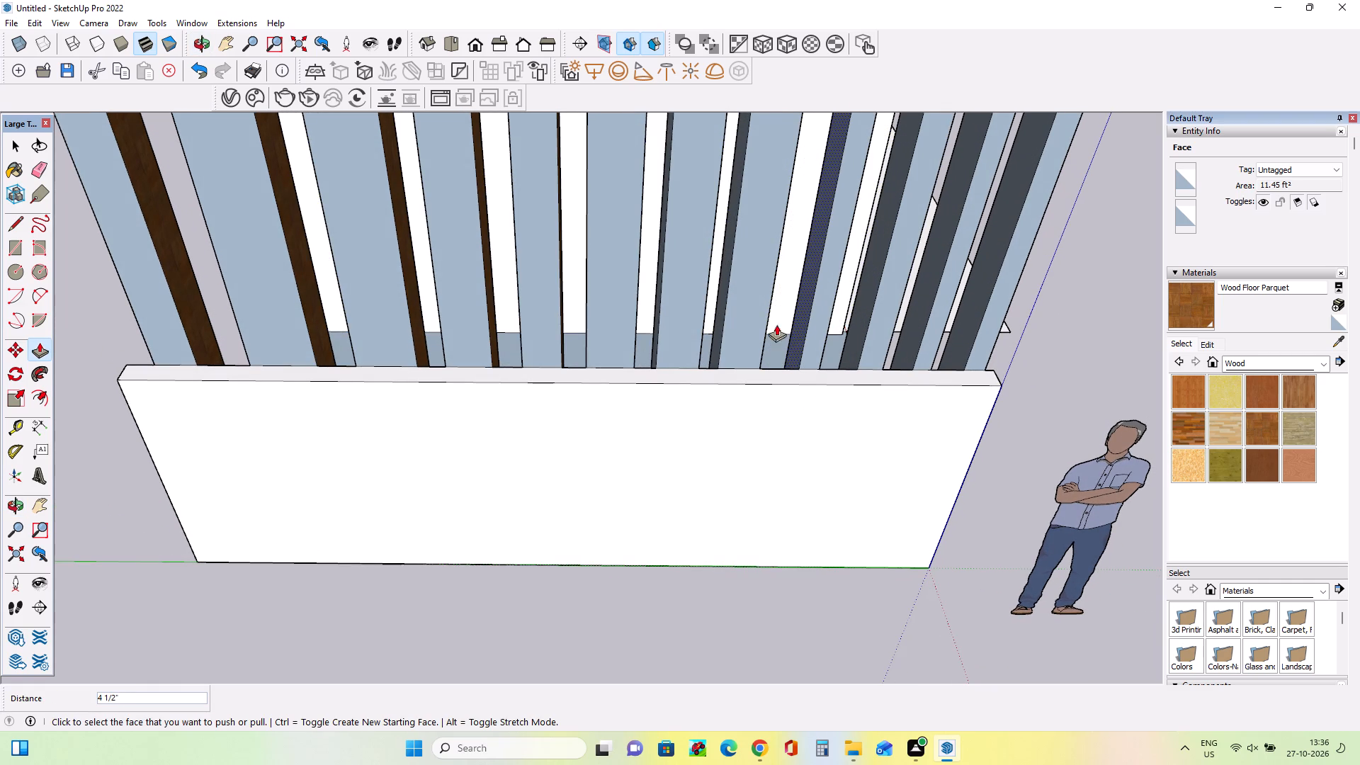
left_click_drag(717, 324, 746, 331)
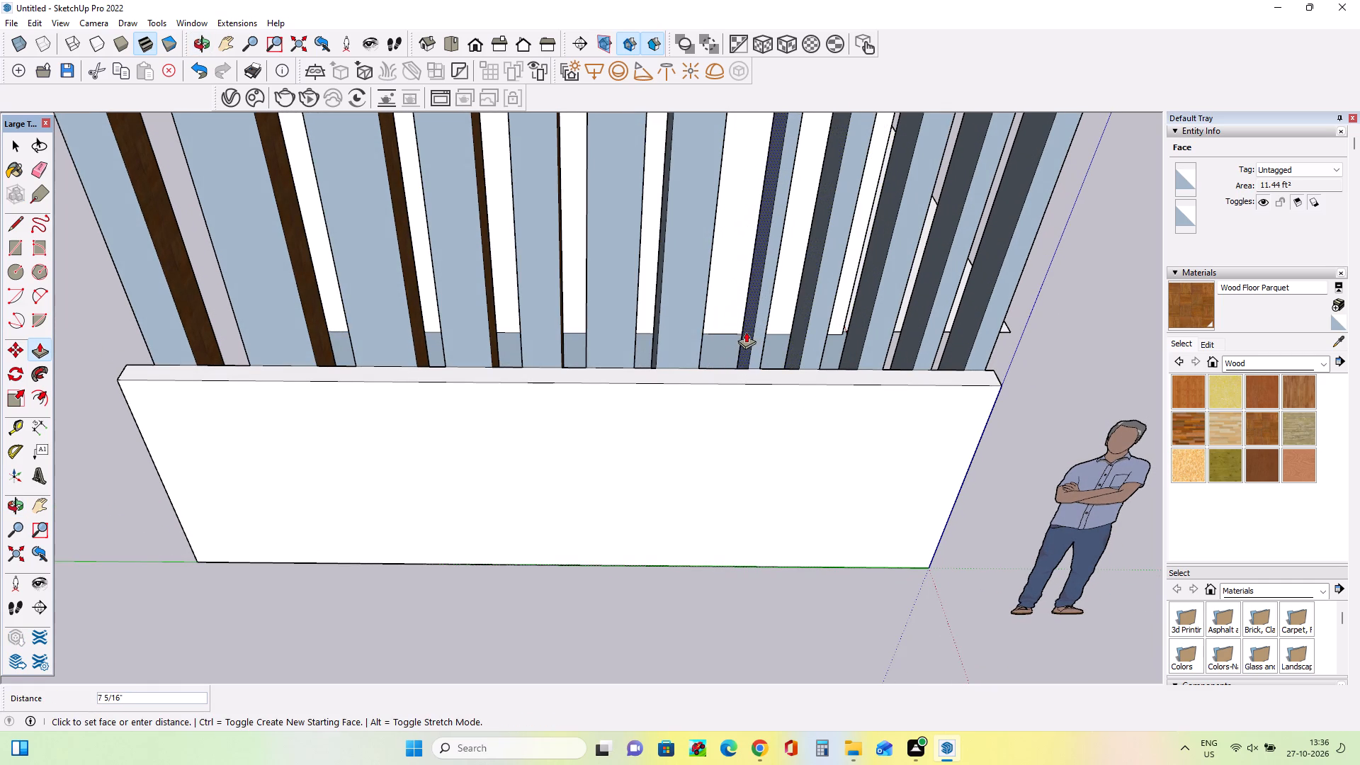
left_click_drag(746, 331, 742, 333)
Narrow the middle posts of the screen by pushing in their far-facing sides, two of them by about 6 9/16" and 6 3/16".
middle_click_drag(829, 331, 823, 328)
middle_click_drag(642, 382, 650, 390)
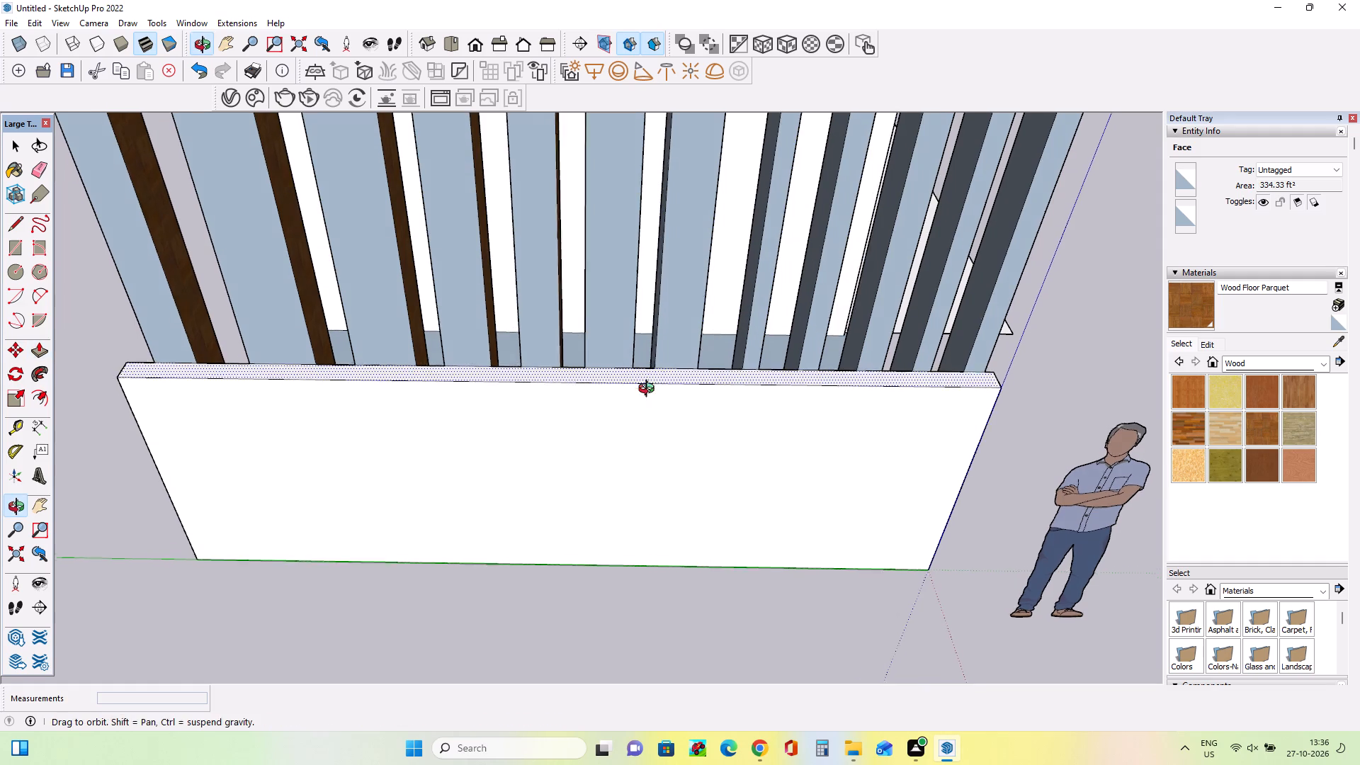
middle_click_drag(650, 390, 652, 395)
middle_click_drag(707, 348, 732, 414)
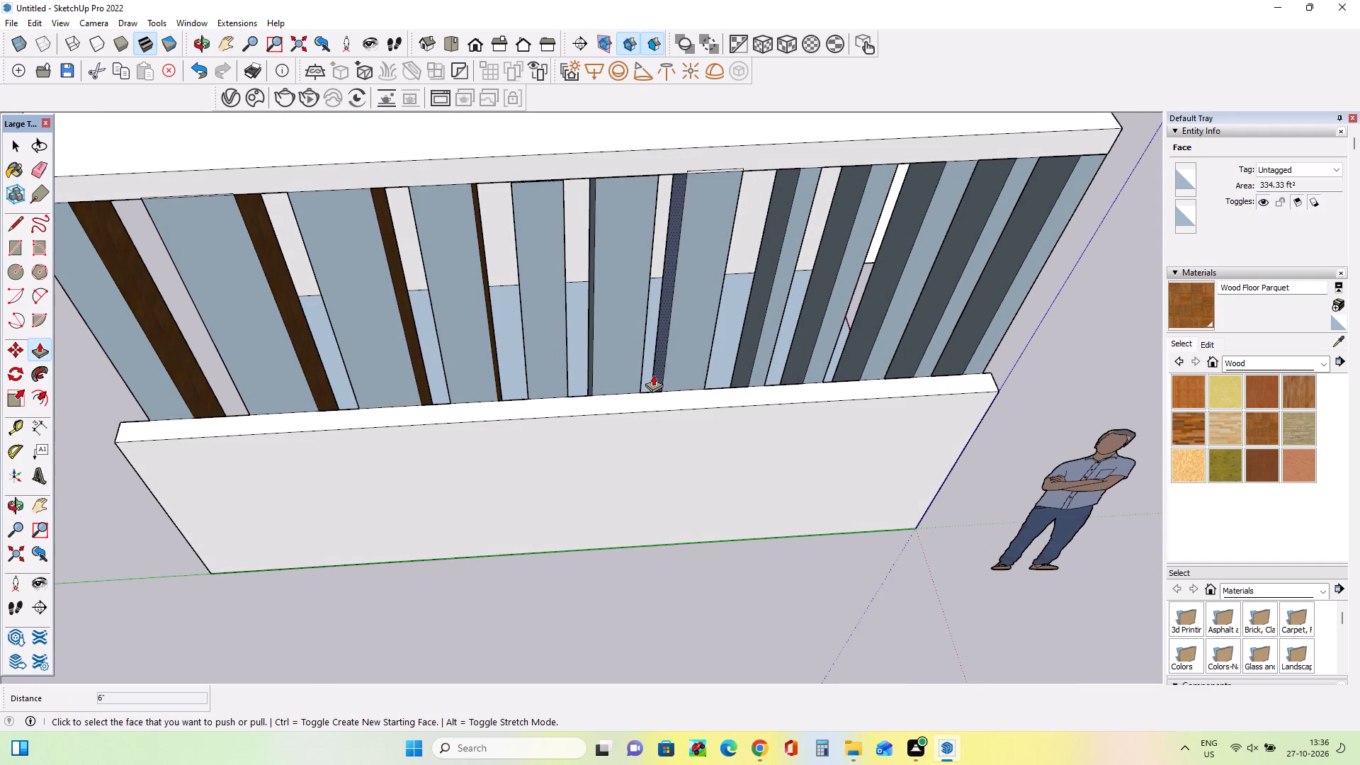
left_click_drag(653, 375, 679, 371)
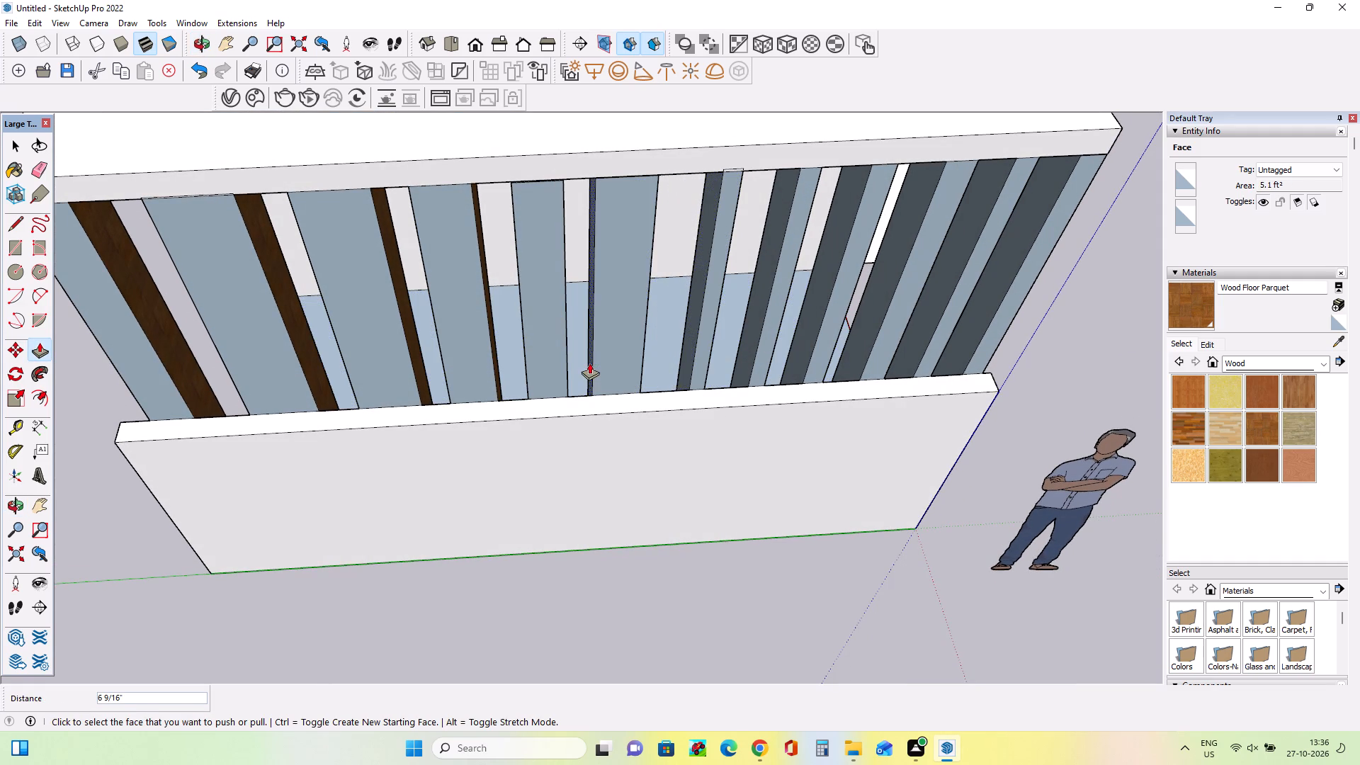
left_click_drag(589, 363, 615, 362)
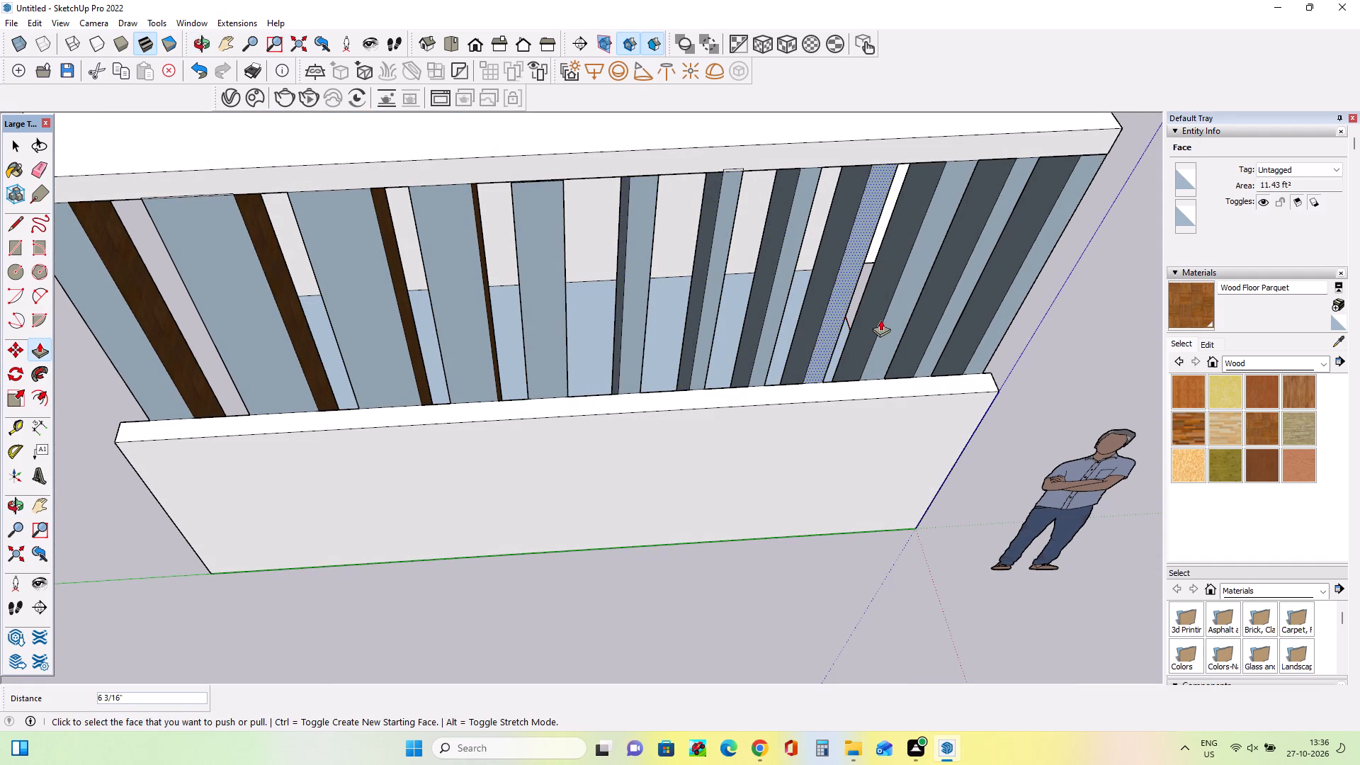
left_click(812, 334)
middle_click_drag(526, 360, 599, 366)
middle_click(555, 339)
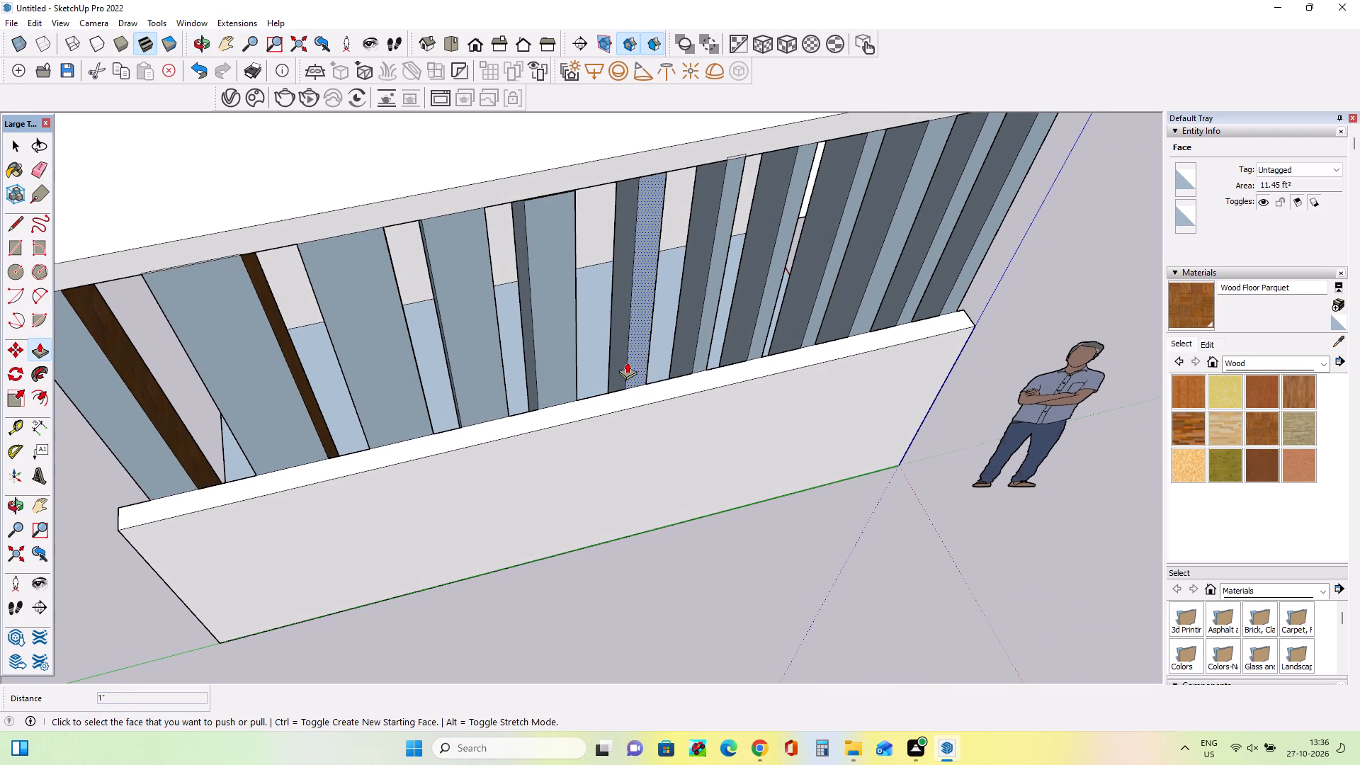
left_click_drag(625, 363, 633, 361)
Narrow the following posts toward the screen's far end by pushing in their far-facing sides, one of them by about 10 3/8".
middle_click_drag(636, 362, 617, 315)
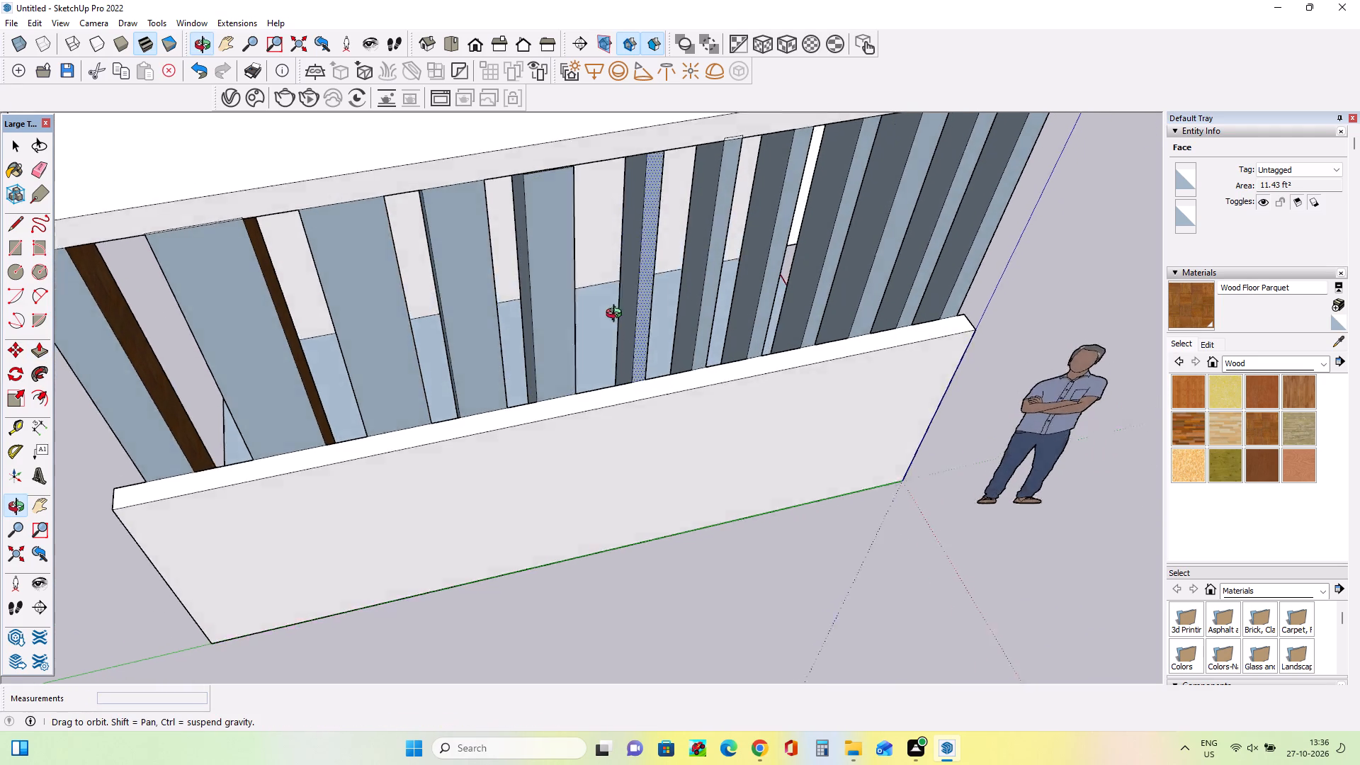
middle_click_drag(617, 315, 694, 296)
left_click_drag(546, 346, 556, 344)
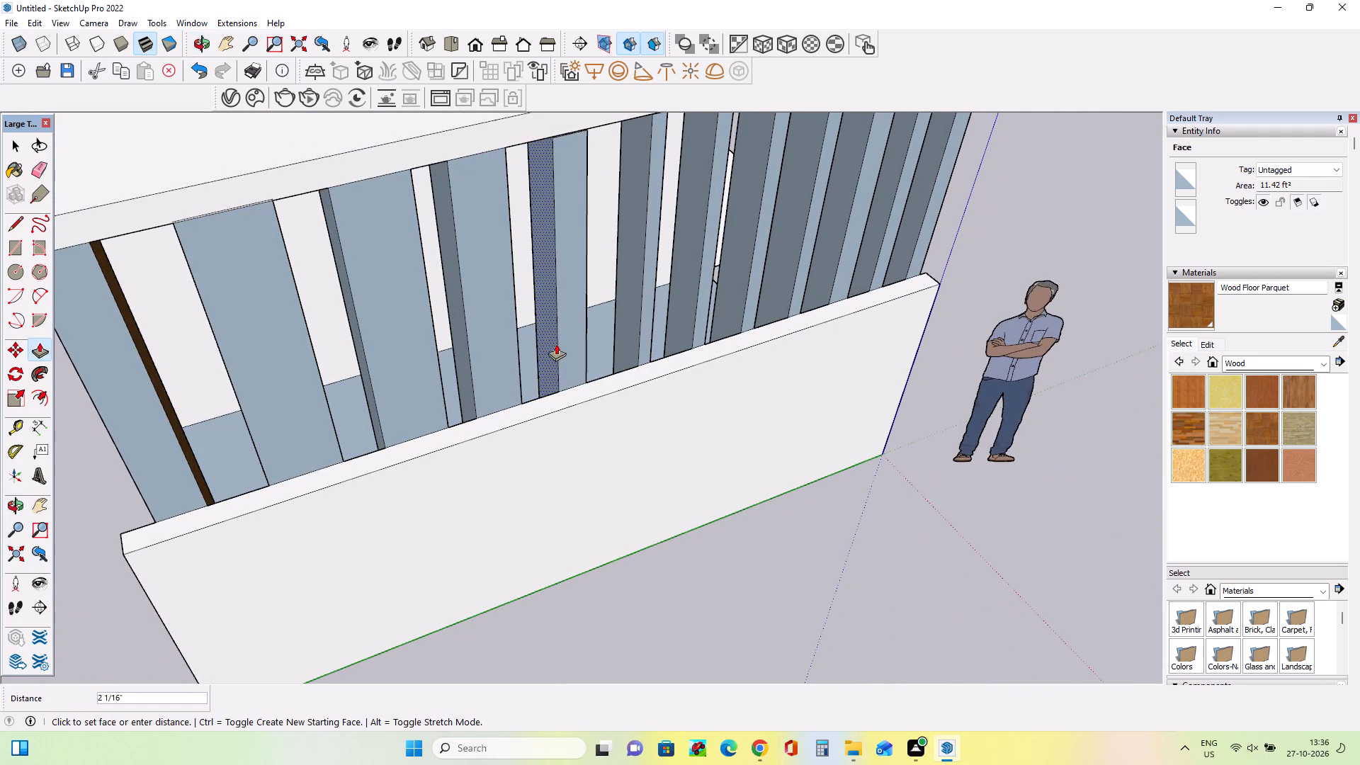
left_click_drag(556, 344, 563, 341)
middle_click_drag(542, 365, 573, 343)
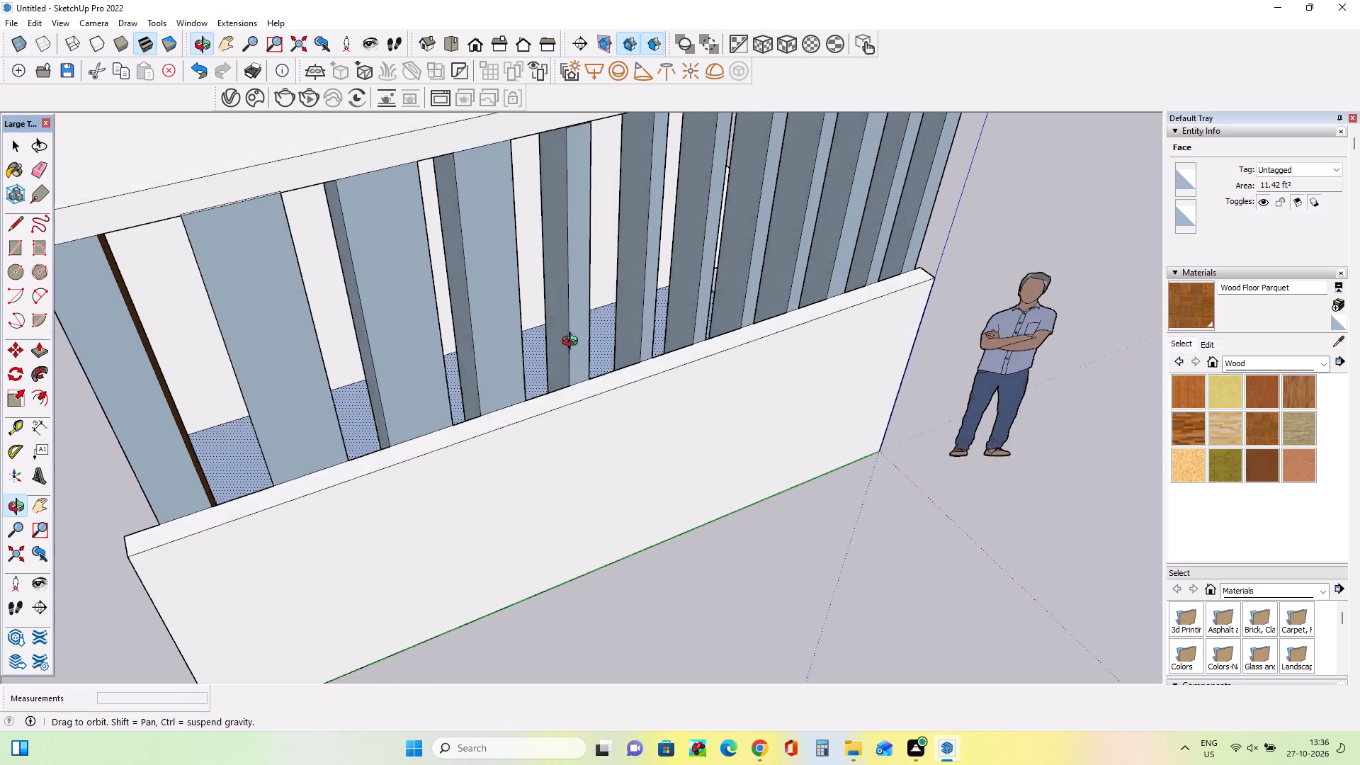
middle_click_drag(573, 343, 586, 331)
left_click(576, 339)
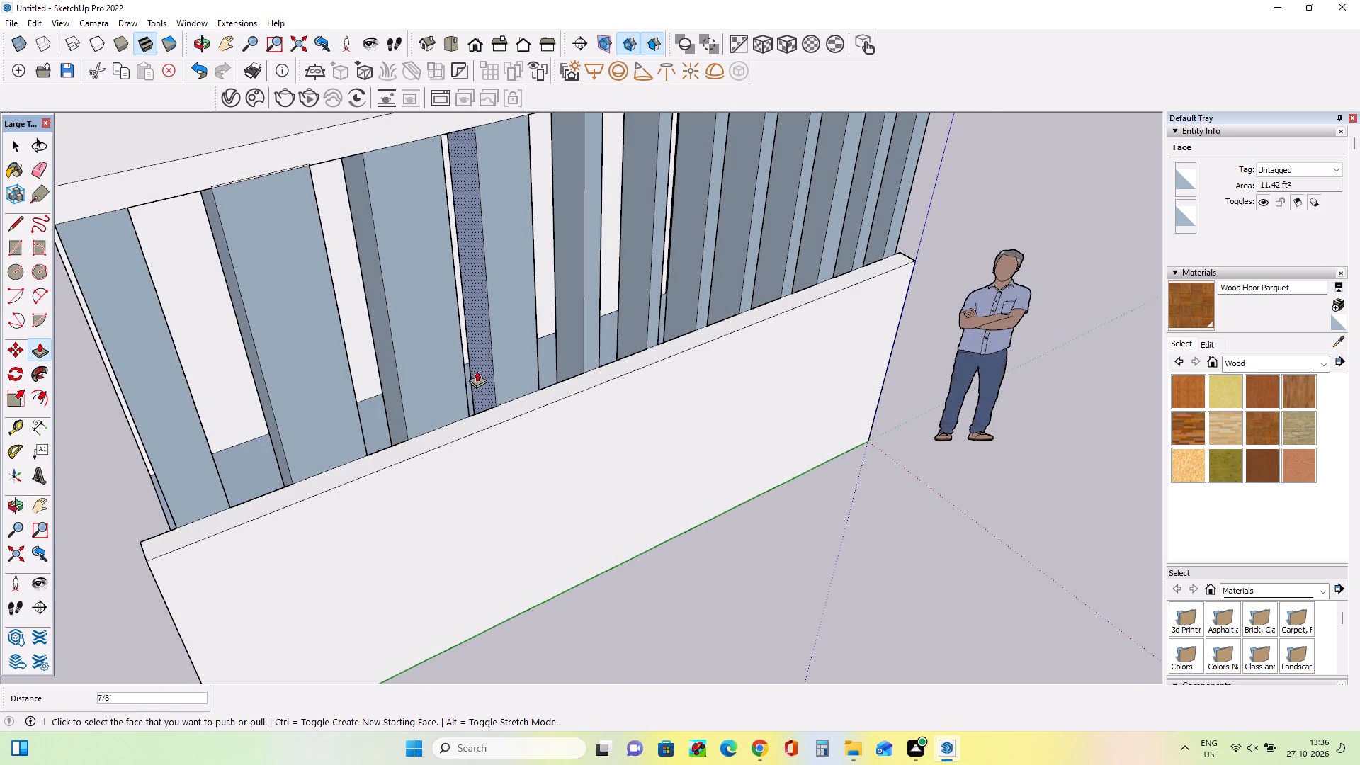
left_click_drag(480, 370, 508, 365)
left_click_drag(390, 412, 427, 398)
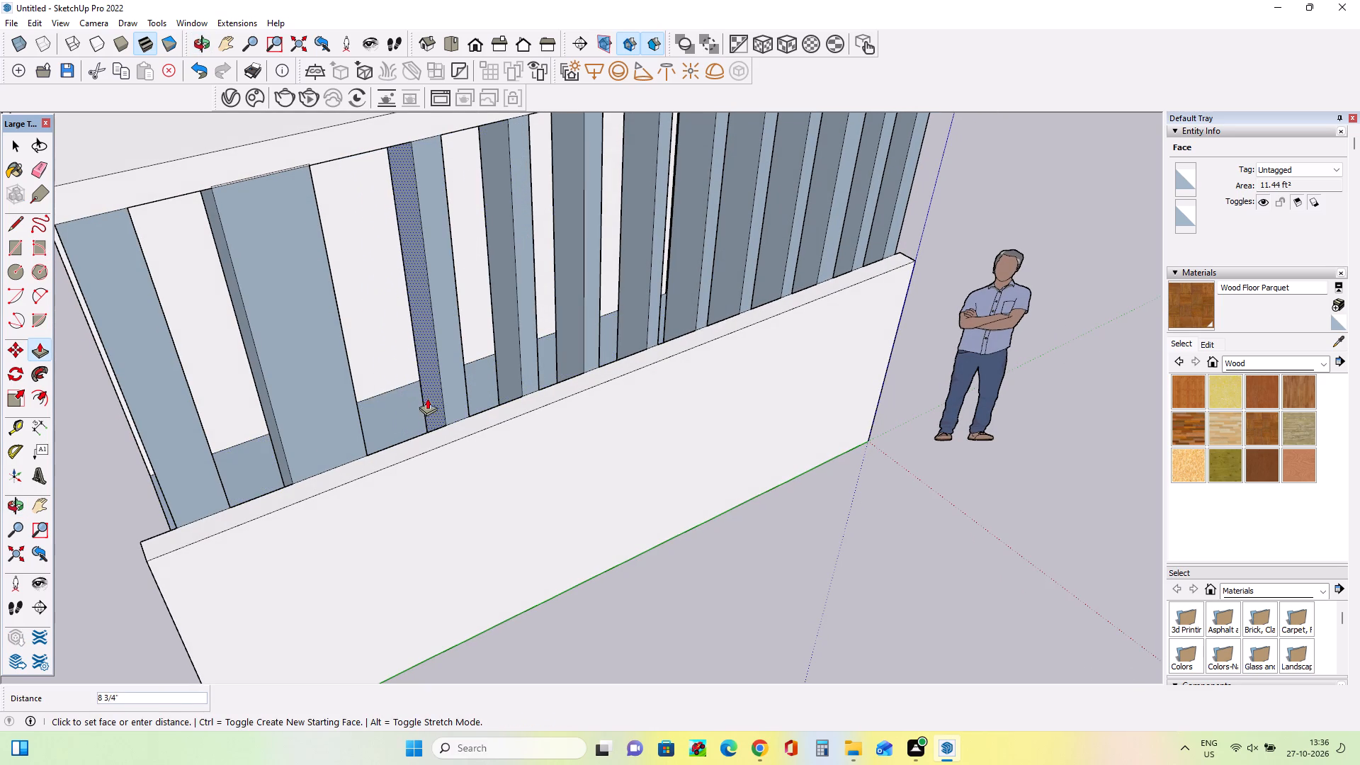
left_click_drag(427, 398, 433, 397)
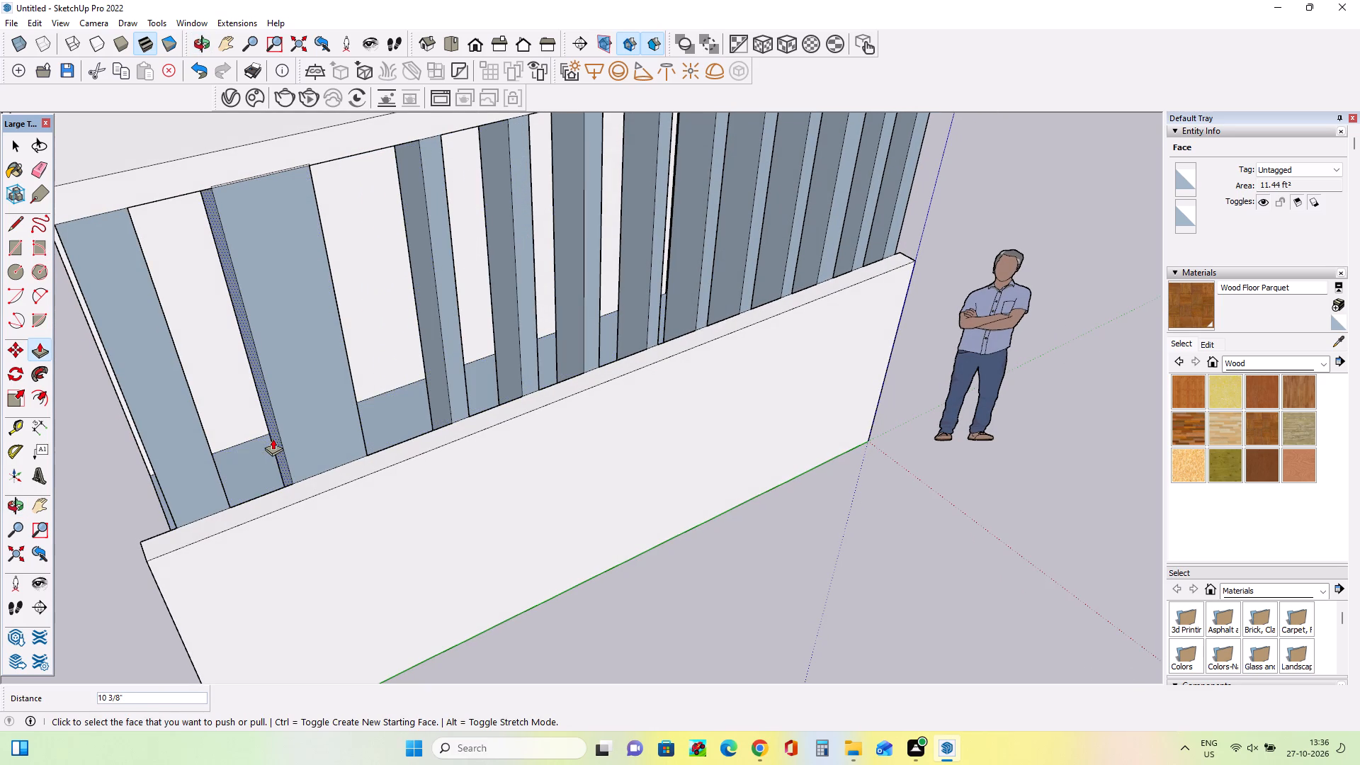
left_click_drag(273, 438, 324, 425)
Push/Pull the outward-facing side of the last post at the screen's far end by 3 13/16".
middle_click_drag(216, 463, 338, 409)
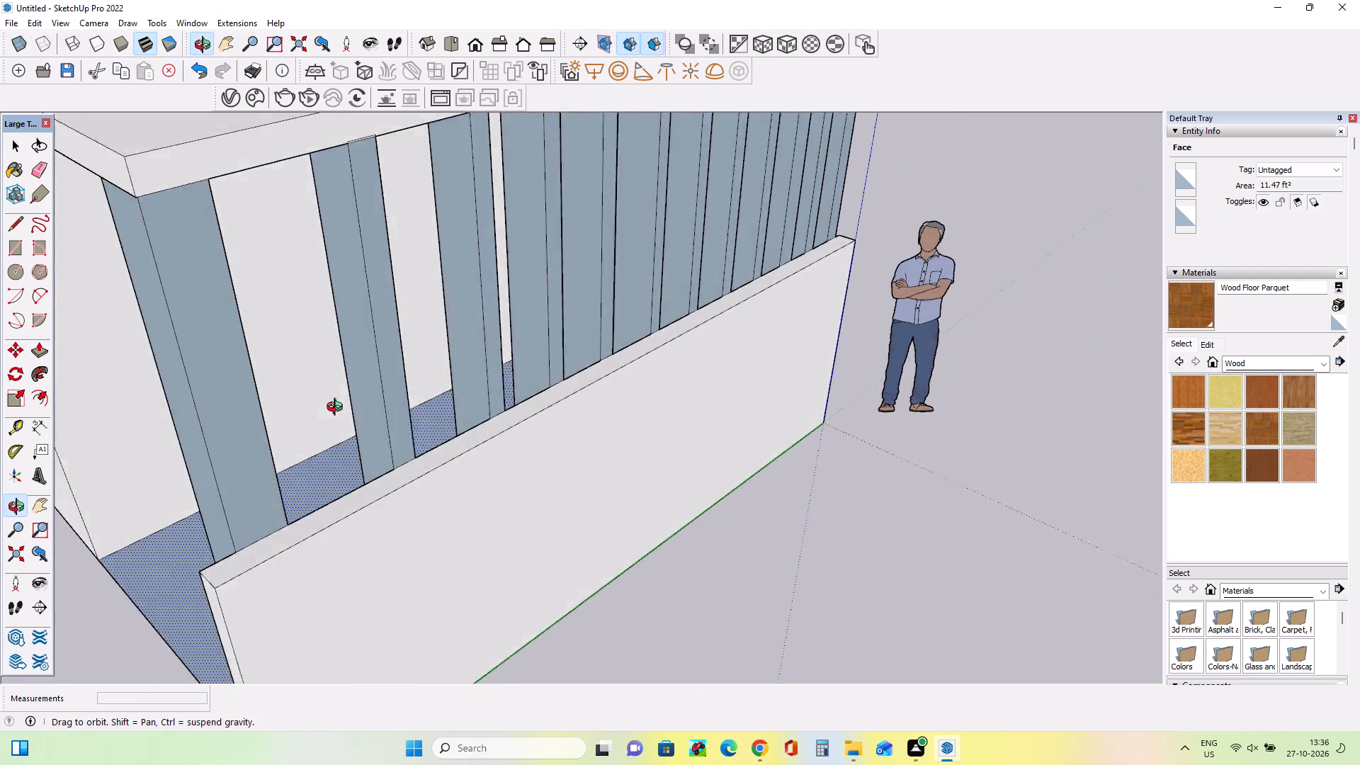
middle_click_drag(338, 409, 369, 395)
left_click_drag(297, 481, 317, 470)
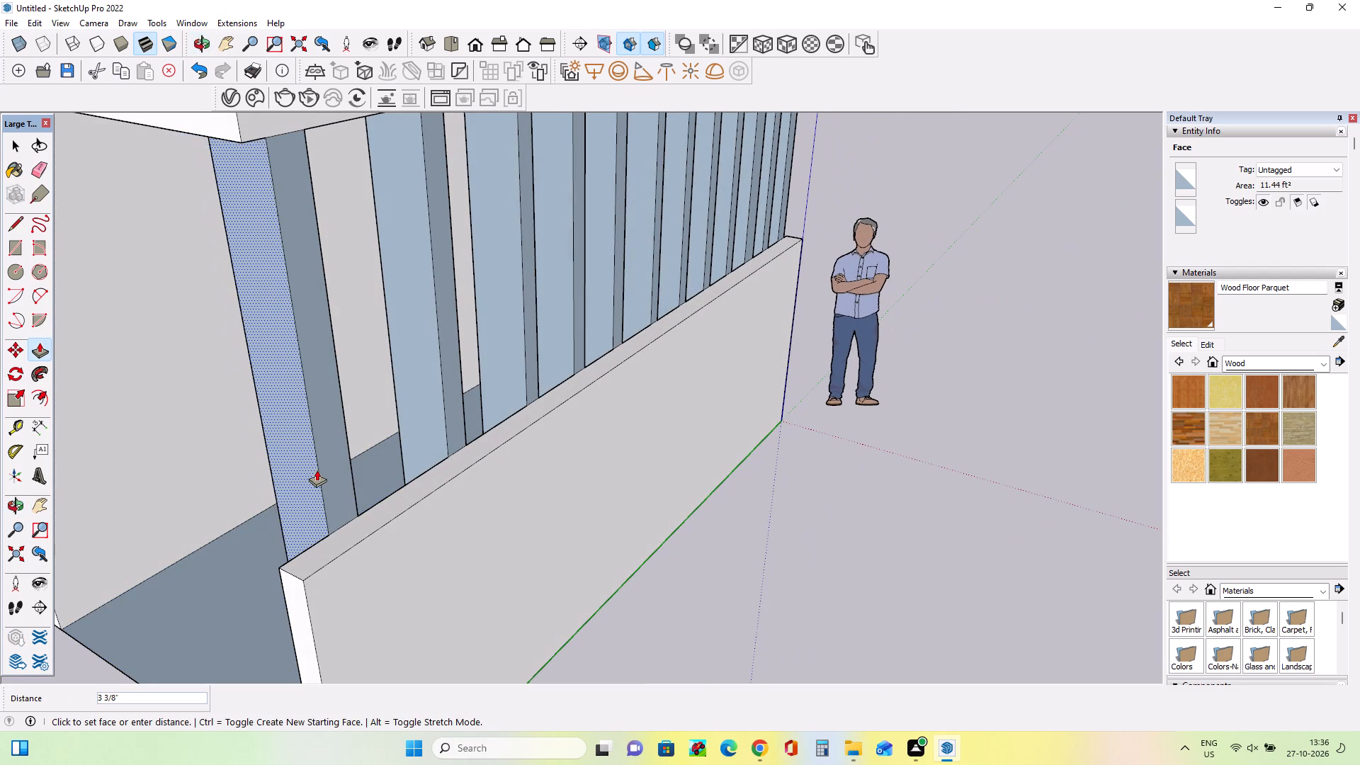
left_click_drag(317, 470, 316, 470)
Examine the narrowed post screen together with the canopy and entrance facade from the front and from farther back.
middle_click_drag(361, 496, 0, 482)
scroll(0, 482, "down", 3)
scroll(261, 435, "down", 2)
middle_click_drag(642, 422, 139, 424)
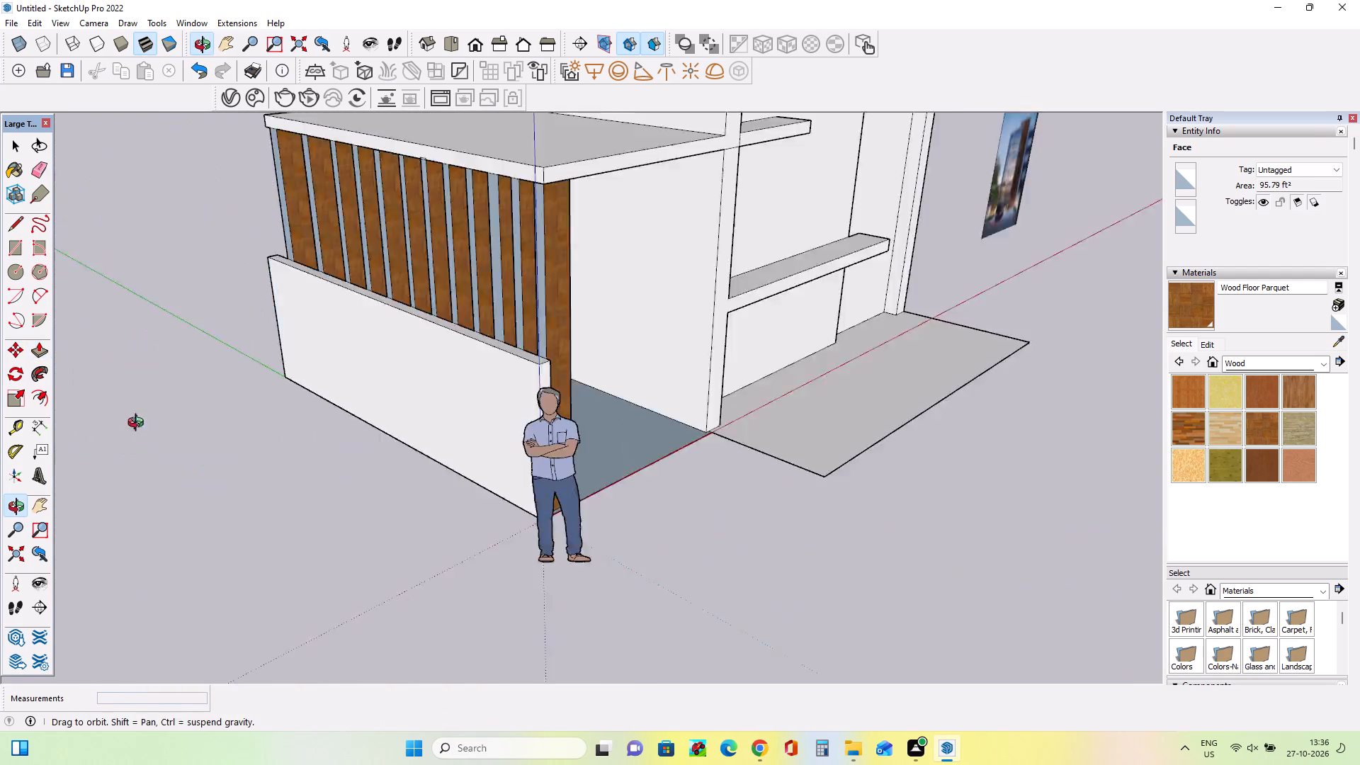
middle_click_drag(139, 424, 0, 436)
scroll(2, 432, "down", 1)
scroll(518, 348, "down", 2)
scroll(349, 353, "down", 3)
scroll(829, 424, "down", 3)
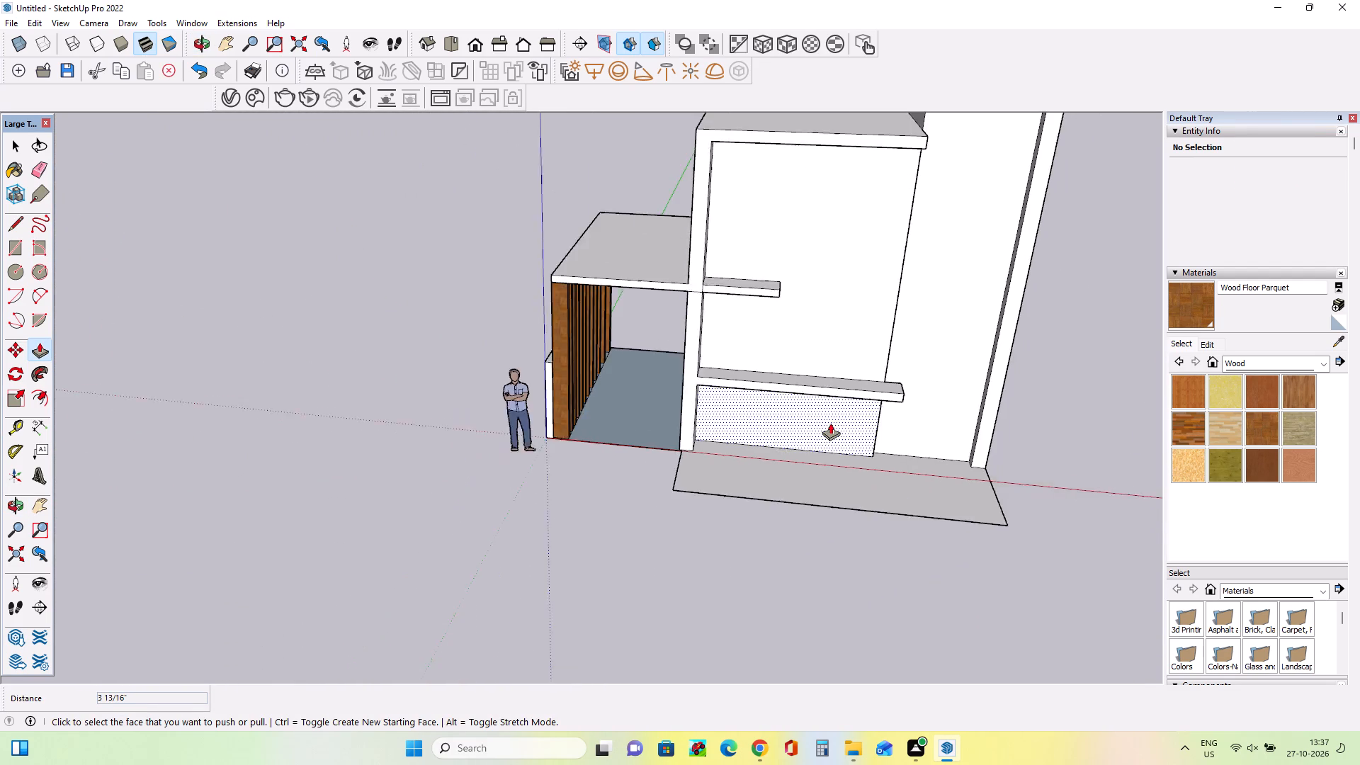
scroll(830, 423, "down", 5)
middle_click_drag(965, 380, 925, 246)
scroll(931, 326, "down", 1)
scroll(931, 326, "up", 3)
scroll(806, 382, "up", 3)
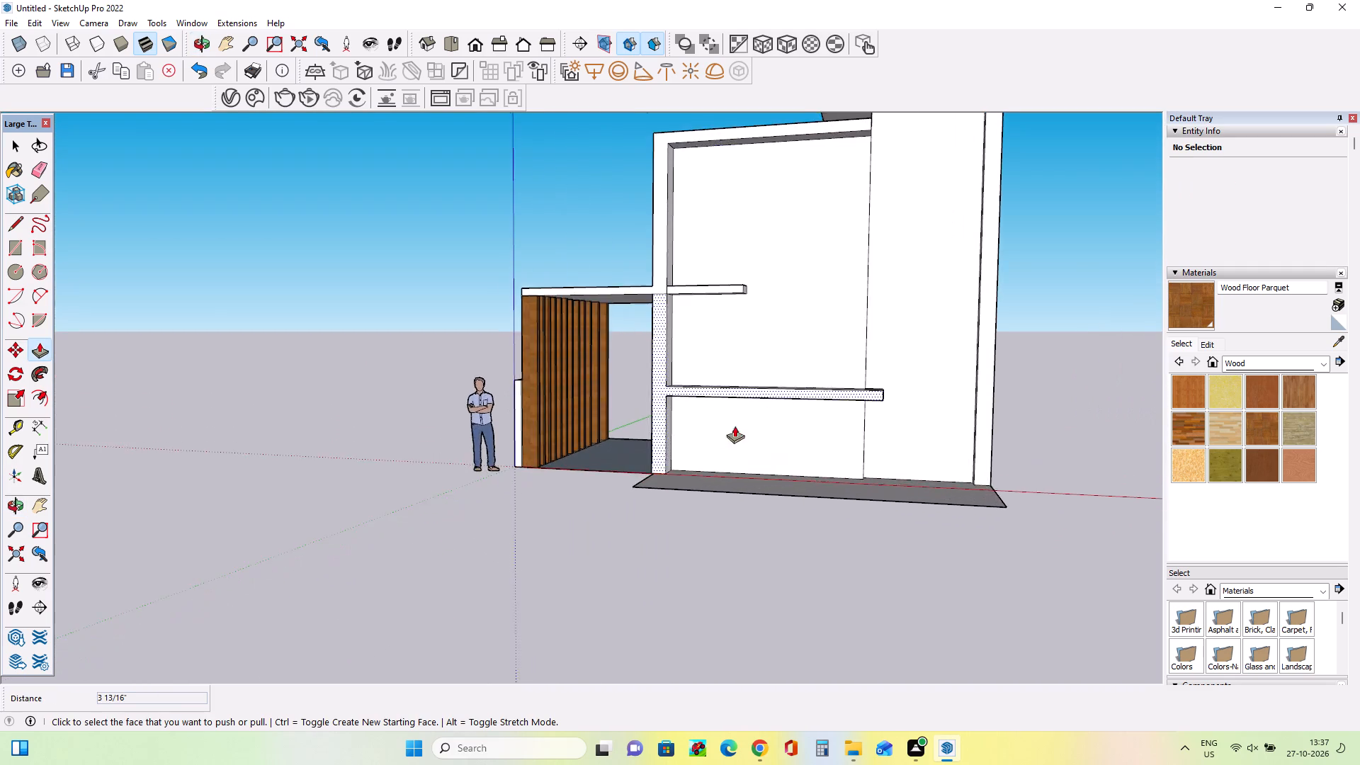
Reduce the depth of the first four posts at the screen's open end by pushing in their inner faces, about 6 1/4".
middle_click_drag(724, 429, 623, 439)
scroll(586, 361, "up", 4)
middle_click_drag(538, 396, 532, 441)
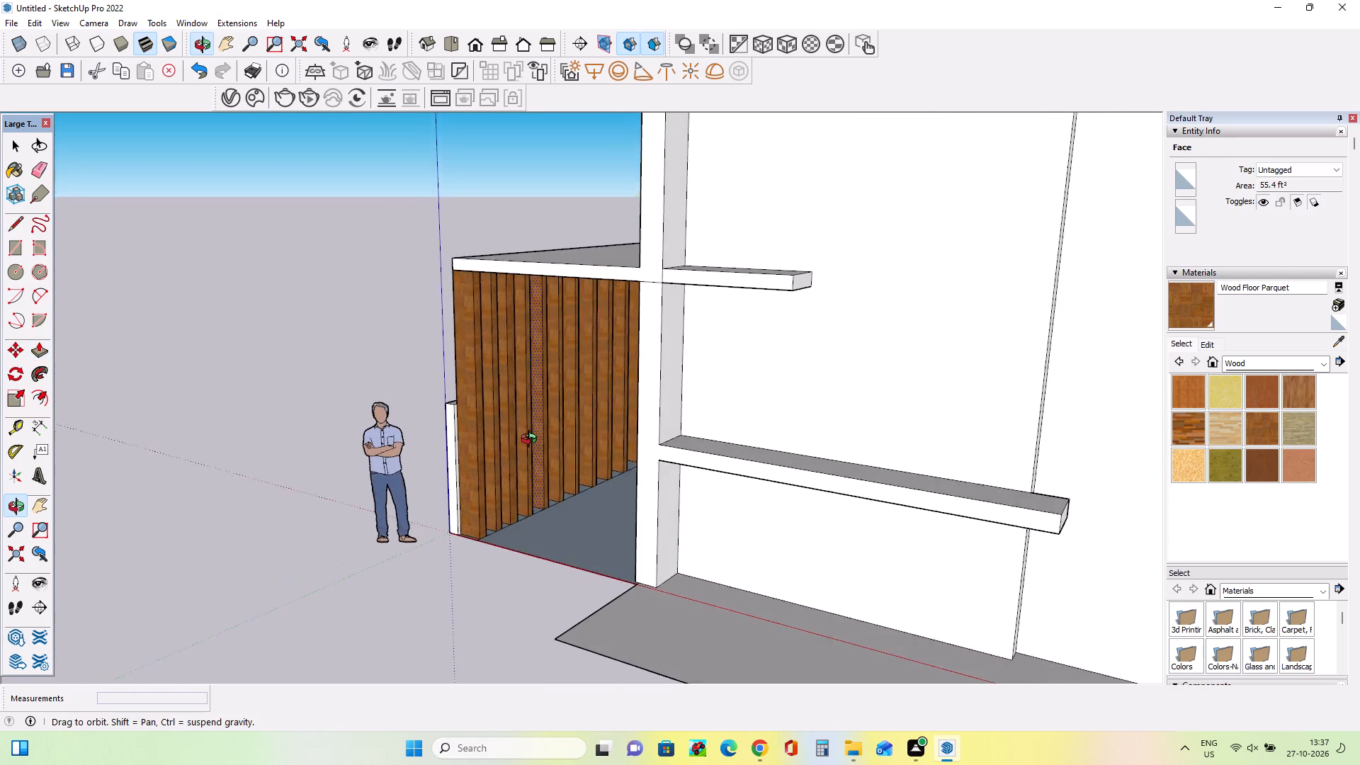
middle_click_drag(532, 441, 464, 473)
scroll(452, 514, "up", 4)
left_click_drag(472, 517, 470, 512)
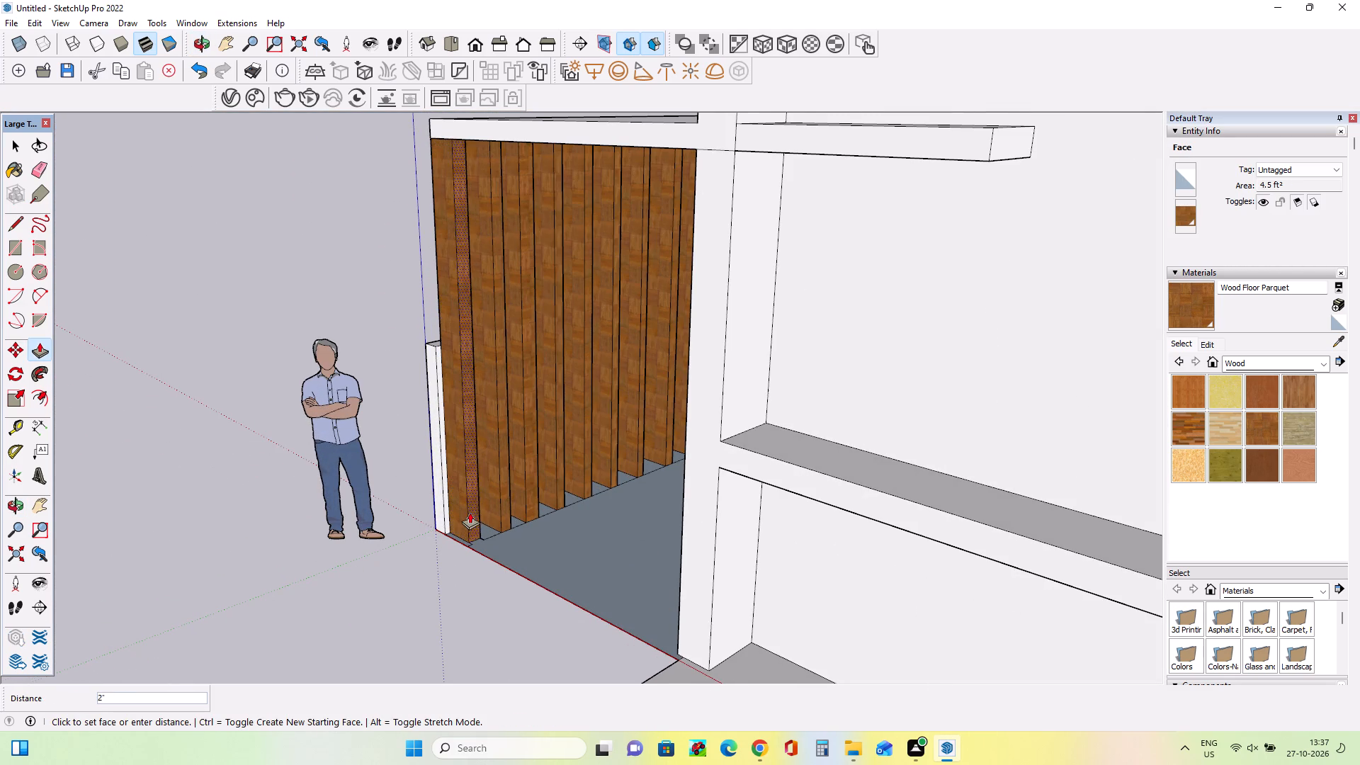
left_click_drag(470, 512, 467, 504)
left_click_drag(500, 497, 491, 495)
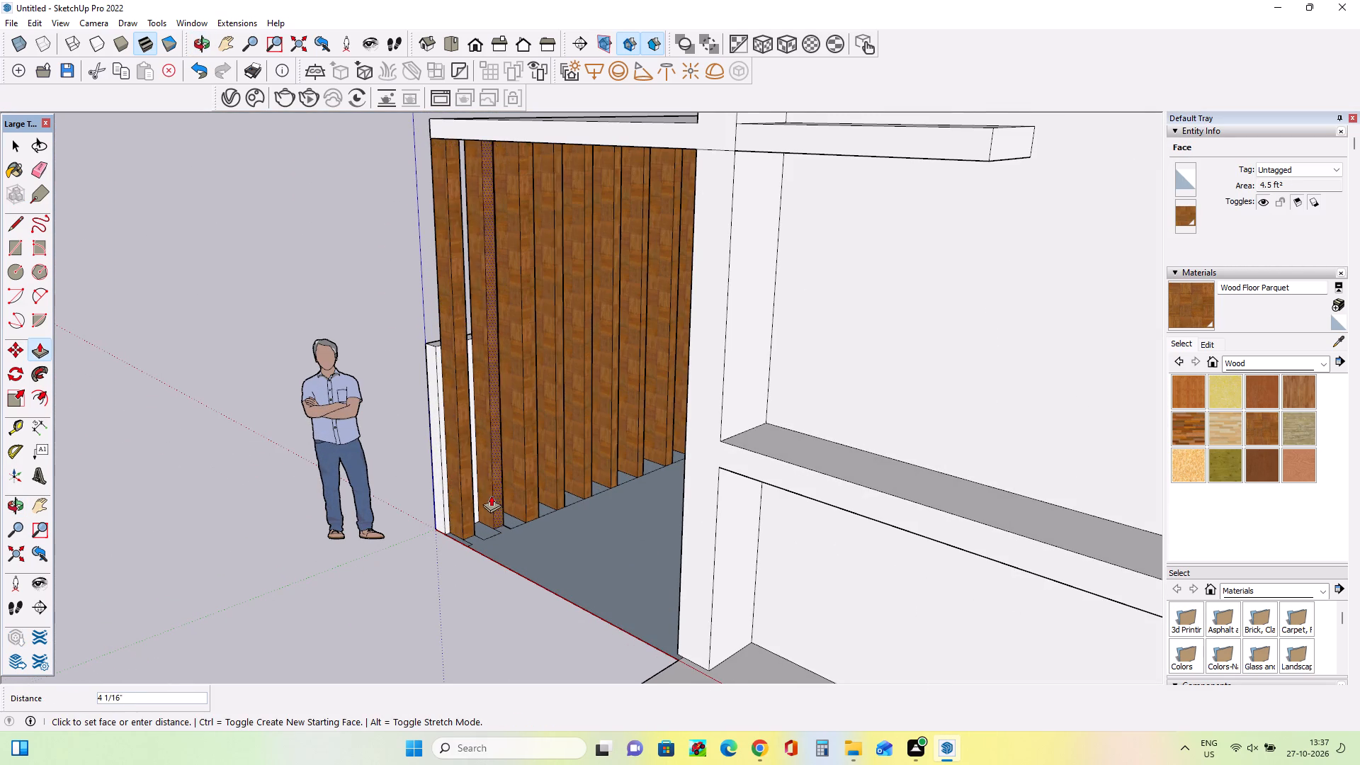
left_click_drag(491, 495, 489, 491)
left_click_drag(529, 487, 493, 487)
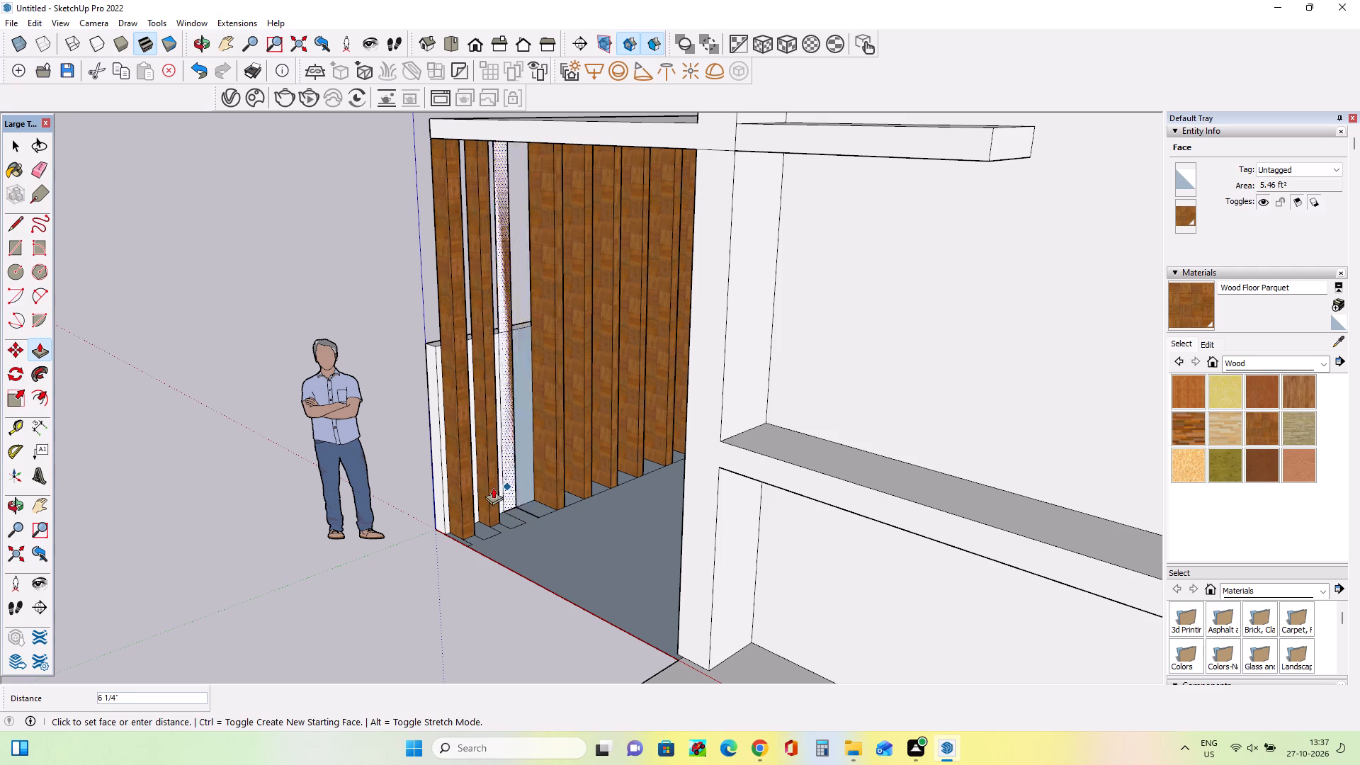
left_click_drag(493, 487, 496, 490)
left_click_drag(558, 469, 517, 472)
Push in the inner faces of the next three posts along the screen by about 6 1/4".
middle_click_drag(468, 490, 472, 508)
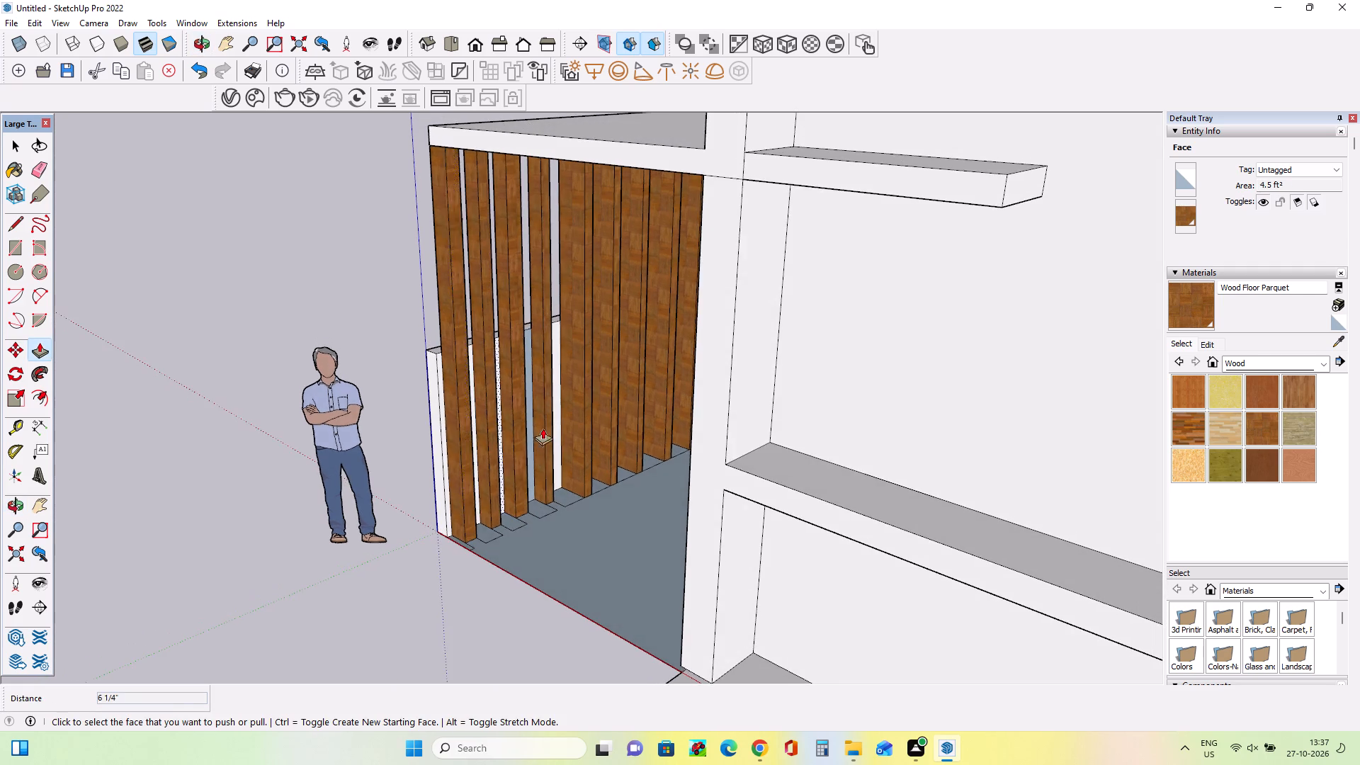
scroll(558, 419, "up", 3)
left_click_drag(596, 456, 588, 455)
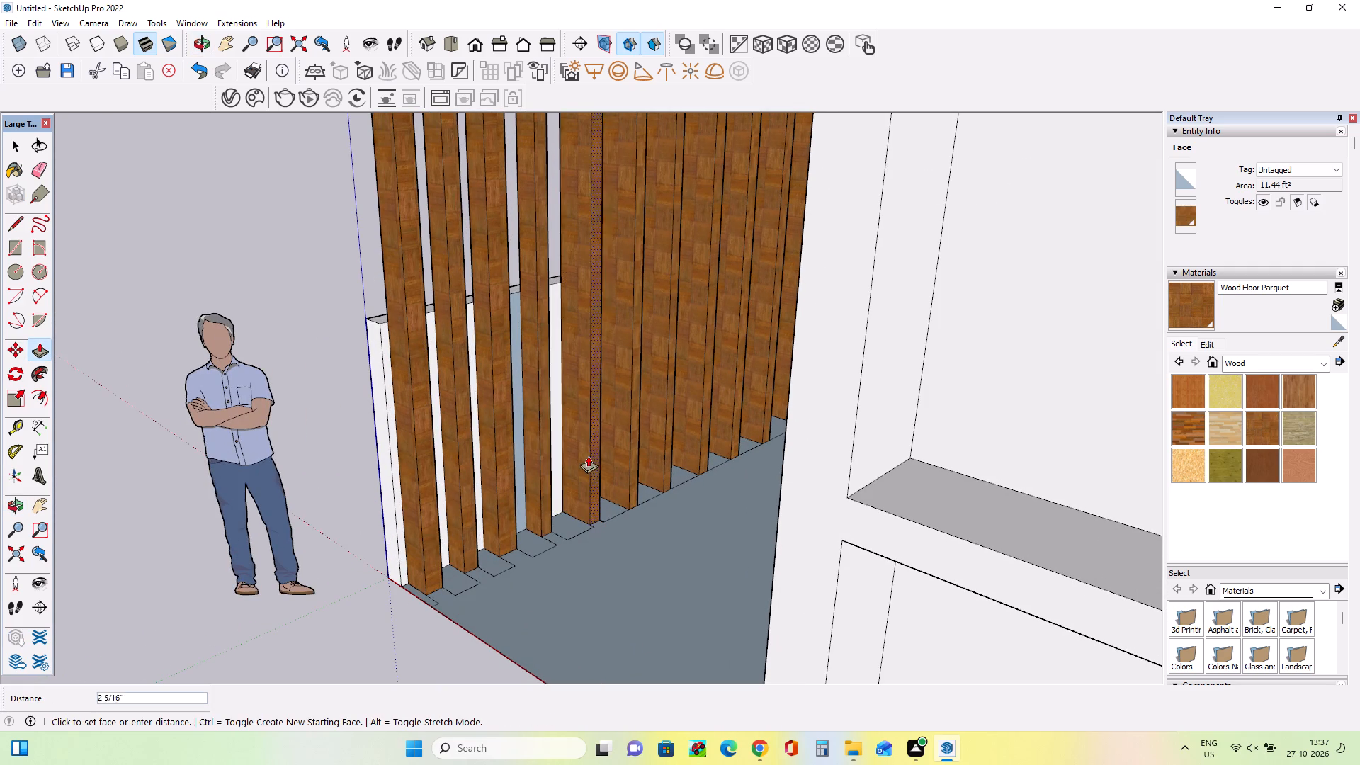
left_click_drag(588, 455, 551, 466)
left_click_drag(634, 444, 602, 444)
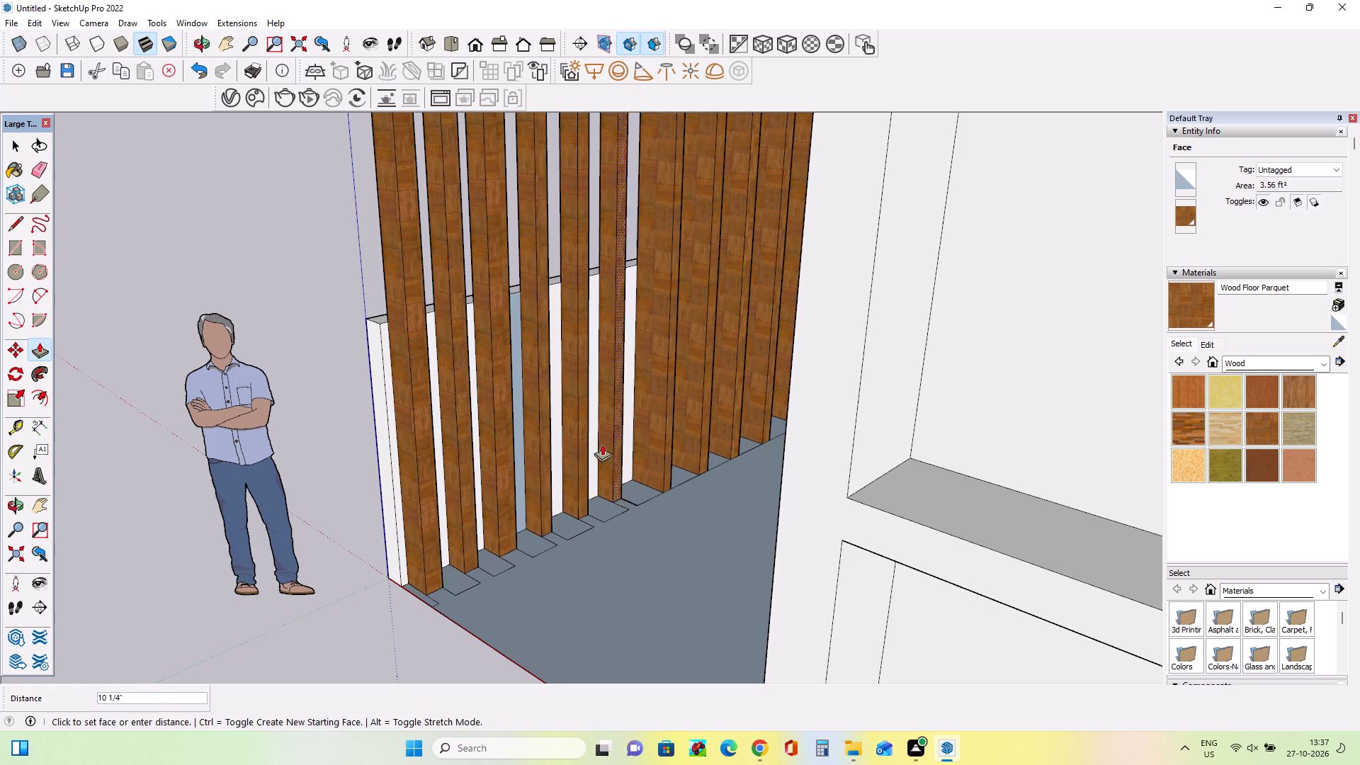
left_click_drag(602, 444, 581, 458)
left_click_drag(671, 431, 655, 431)
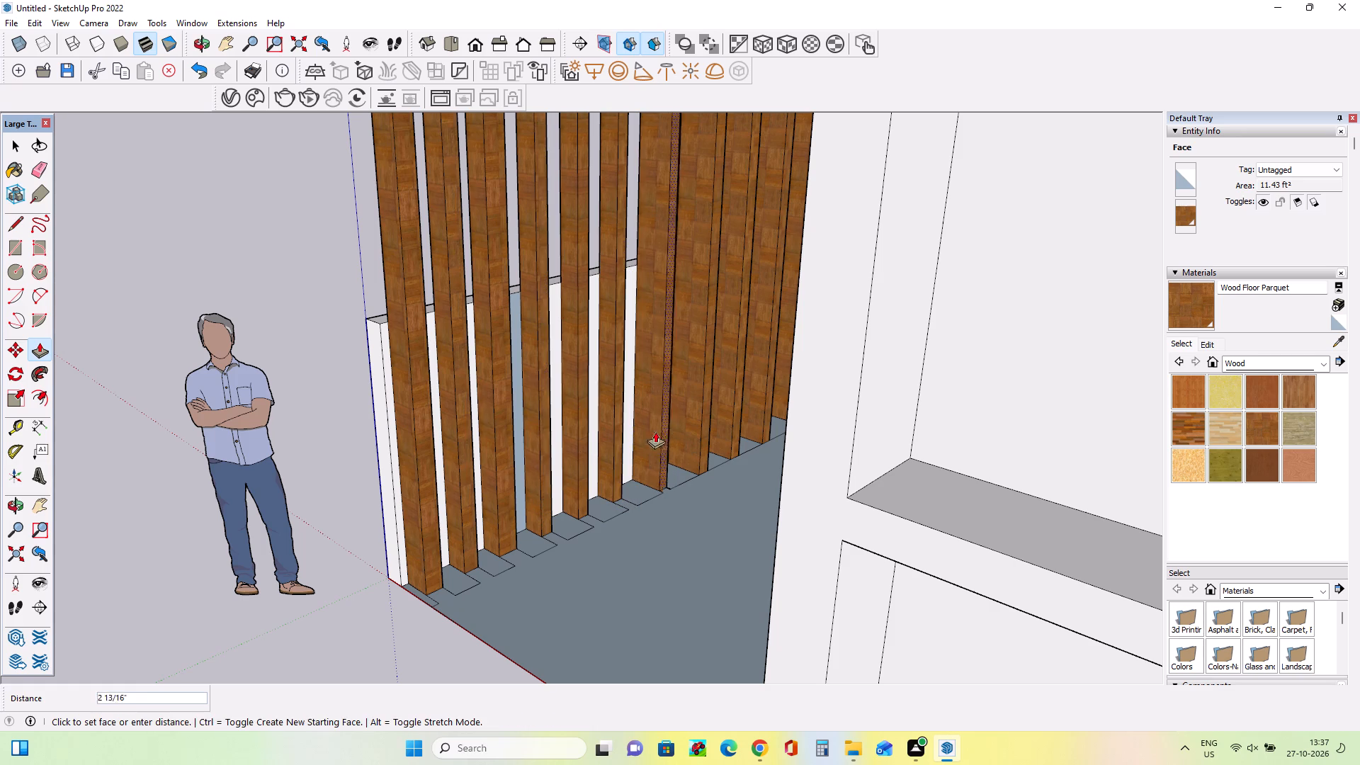
left_click_drag(655, 431, 622, 437)
Push in the inner faces of the eighth to eleventh posts along the screen by about 6 1/4".
middle_click_drag(635, 427, 609, 406)
scroll(609, 406, "down", 5)
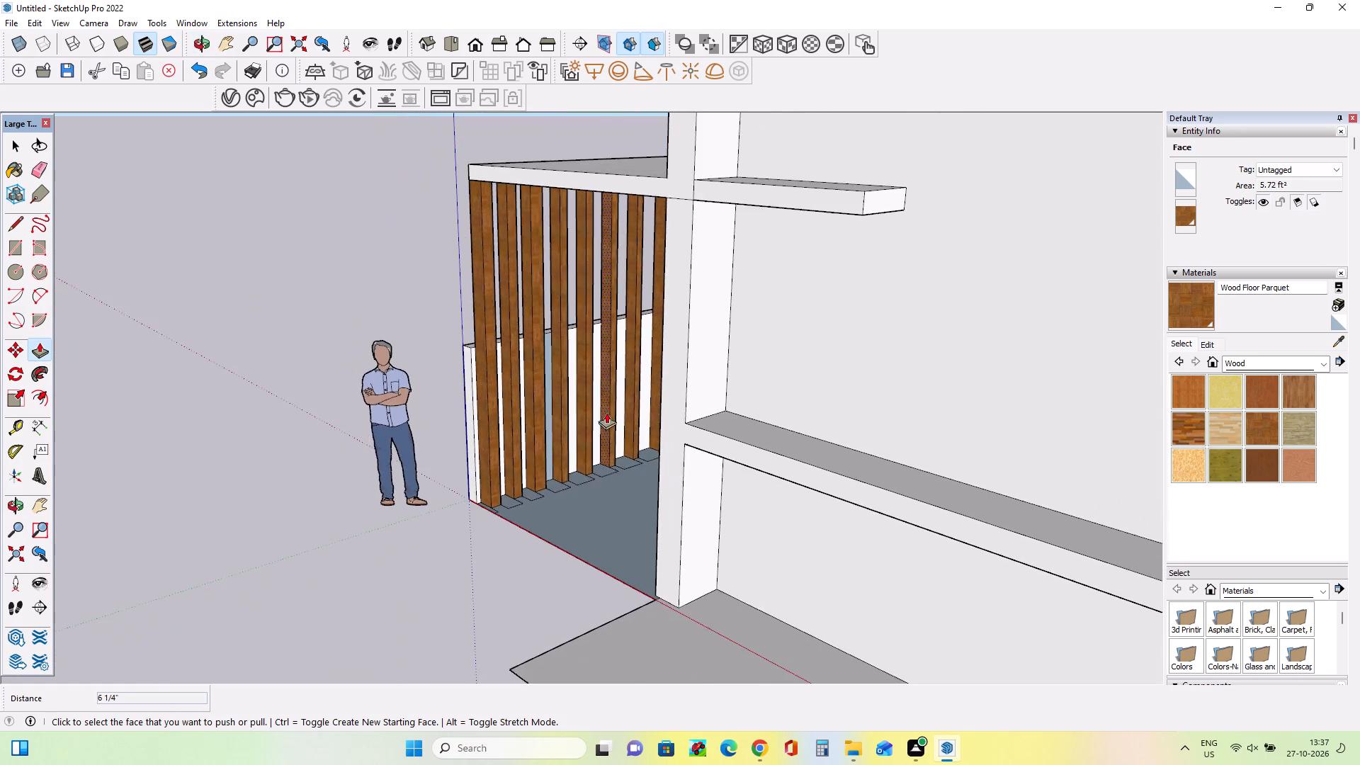
scroll(608, 417, "down", 4)
middle_click_drag(633, 435, 680, 426)
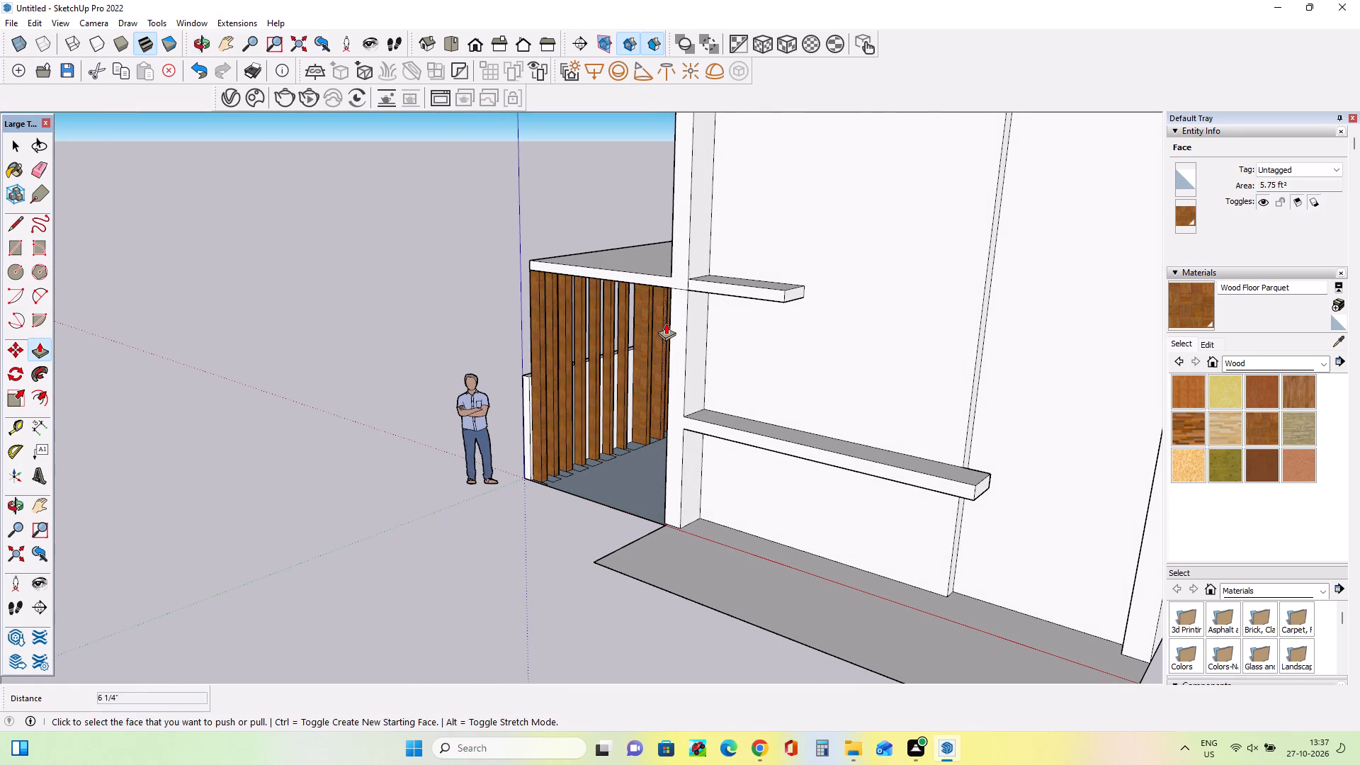
scroll(607, 382, "up", 7)
scroll(682, 414, "up", 4)
left_click_drag(681, 416, 607, 435)
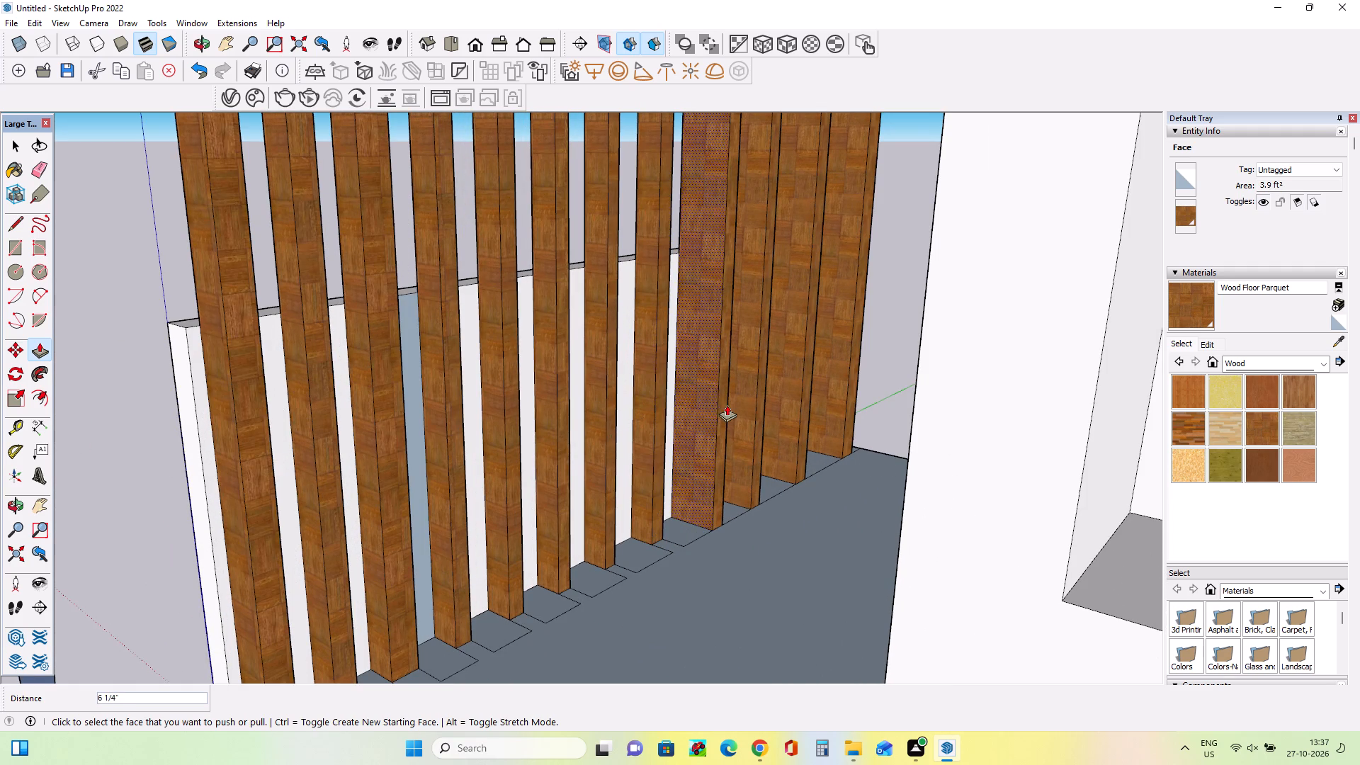
left_click_drag(727, 405, 660, 429)
left_click_drag(764, 407, 742, 416)
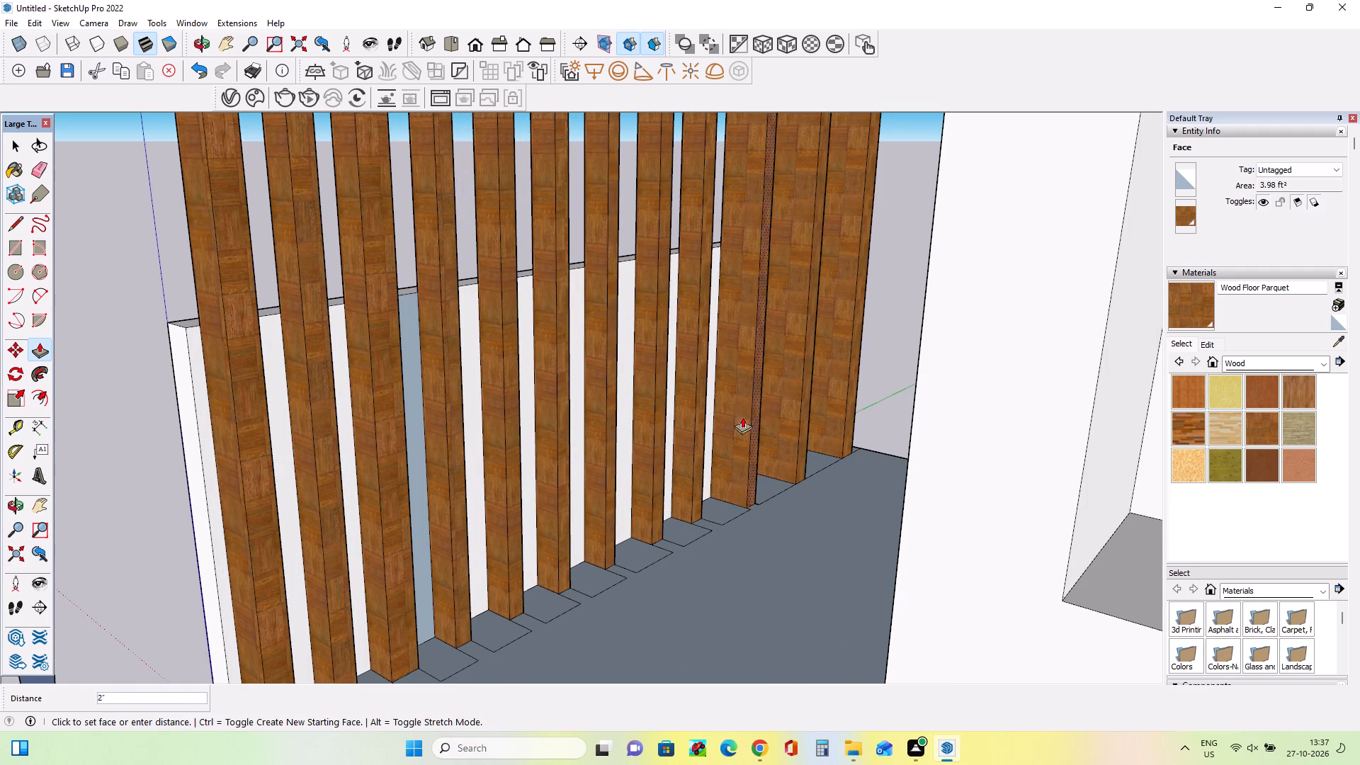
left_click_drag(742, 416, 691, 432)
left_click(812, 390)
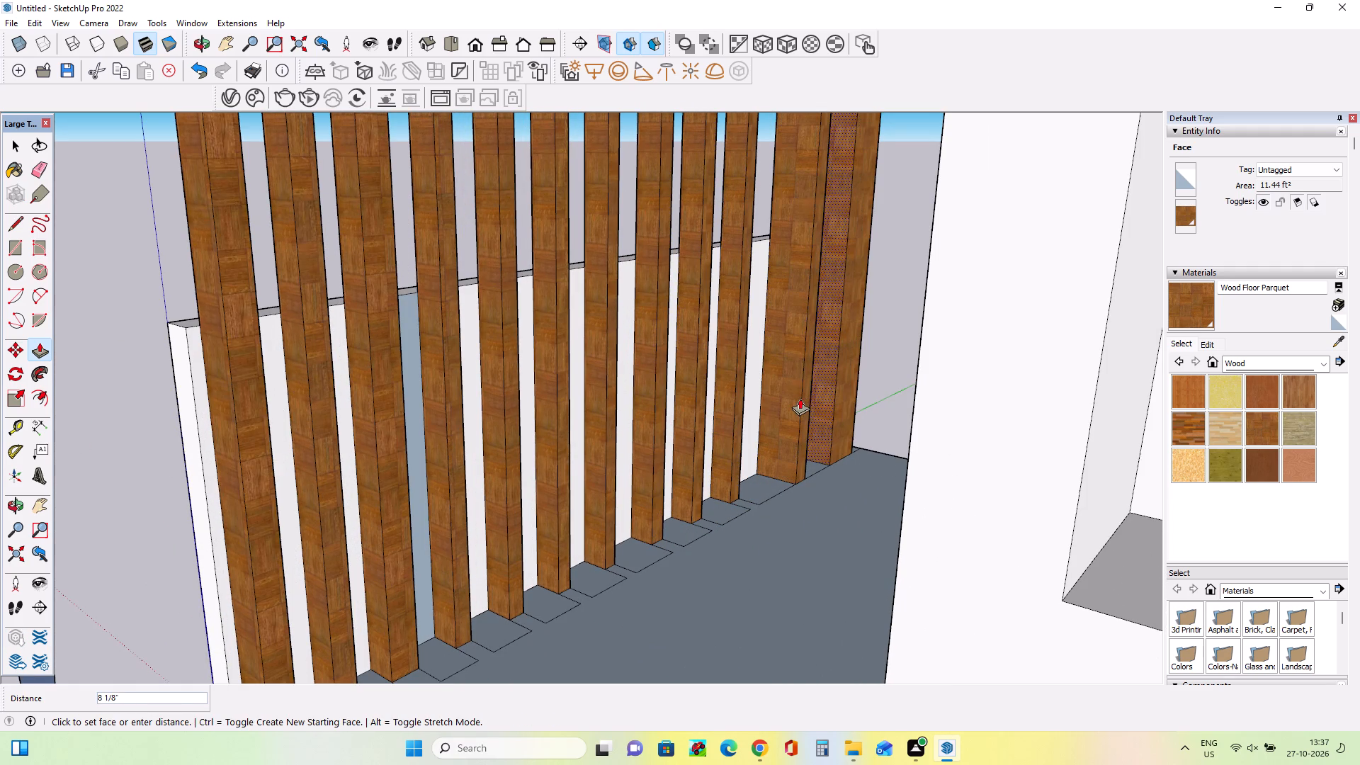
key("ctrl+z")
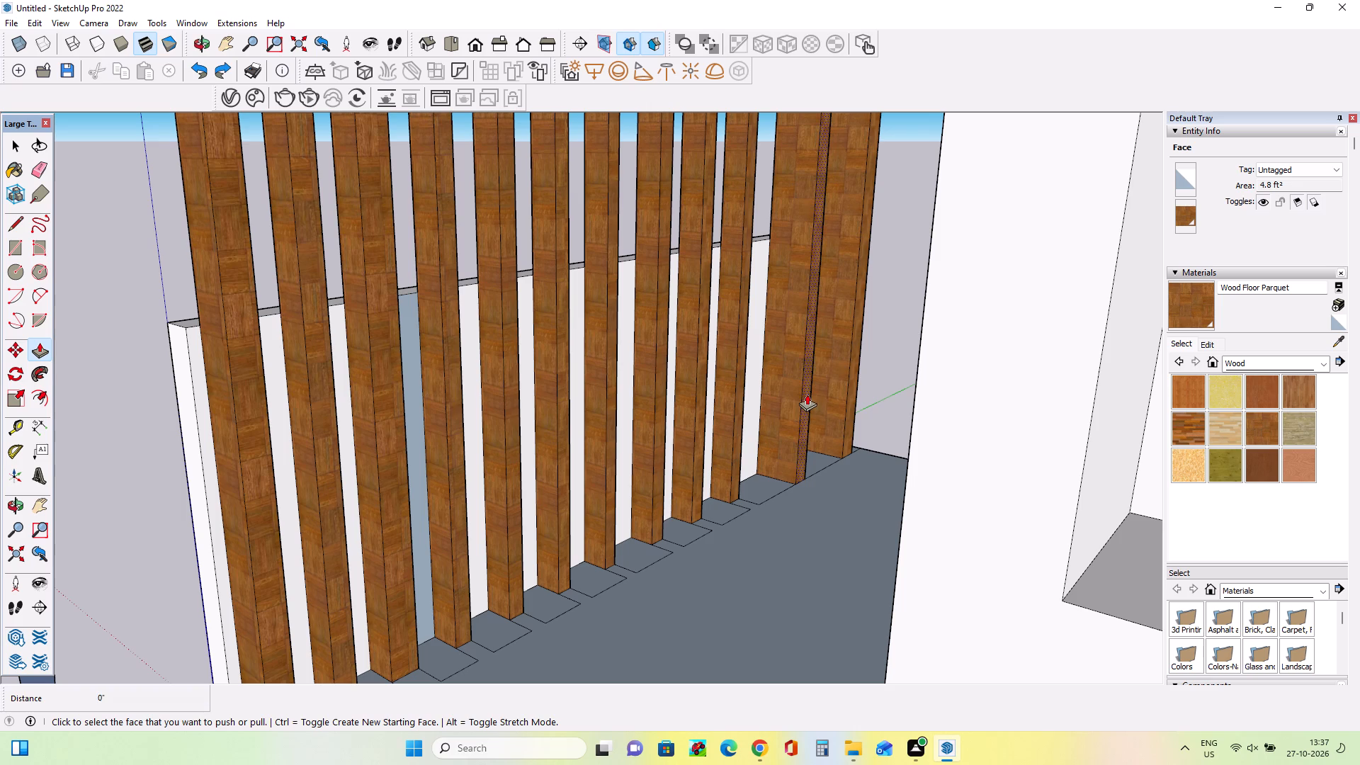
left_click_drag(807, 394, 740, 416)
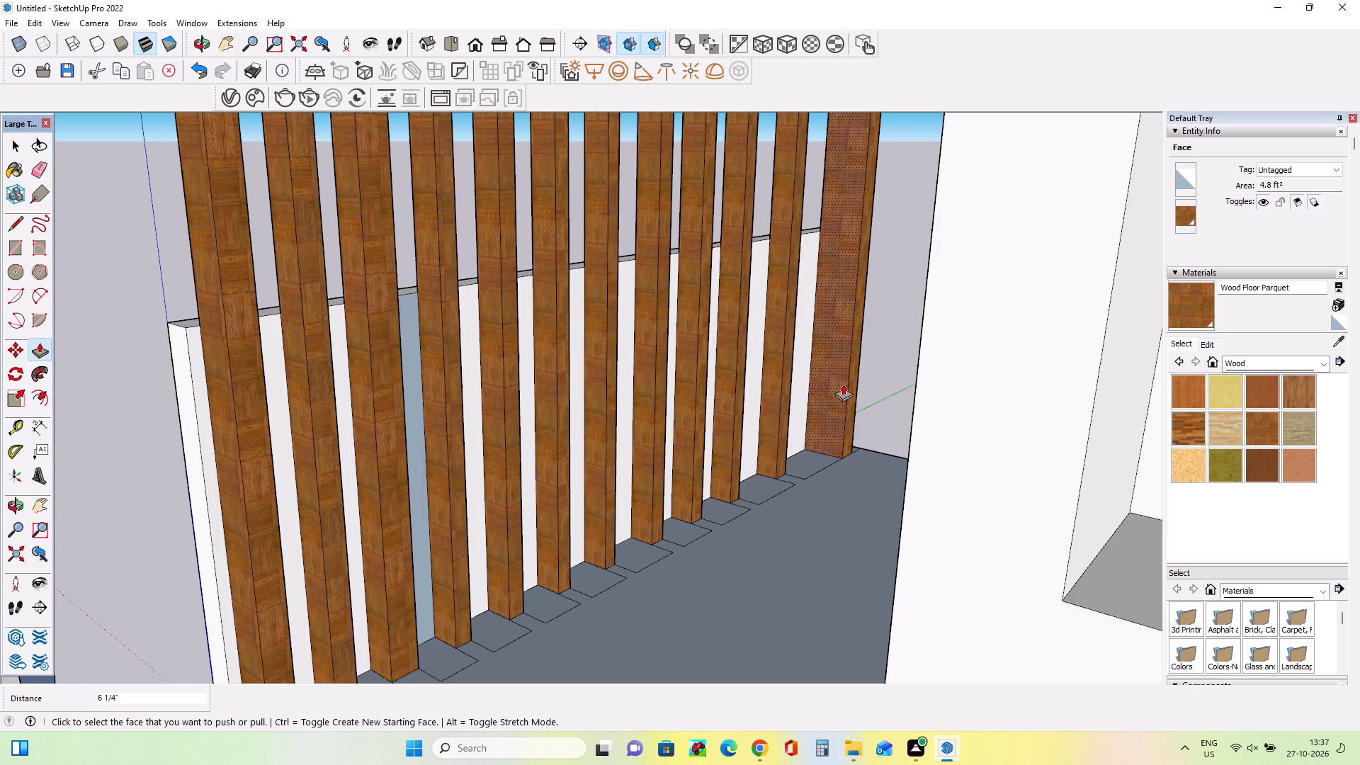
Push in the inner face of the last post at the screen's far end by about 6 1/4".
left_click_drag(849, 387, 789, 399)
Examine the slimmed post screen together with the canopy and entrance facade from close up and farther back.
scroll(591, 400, "down", 2)
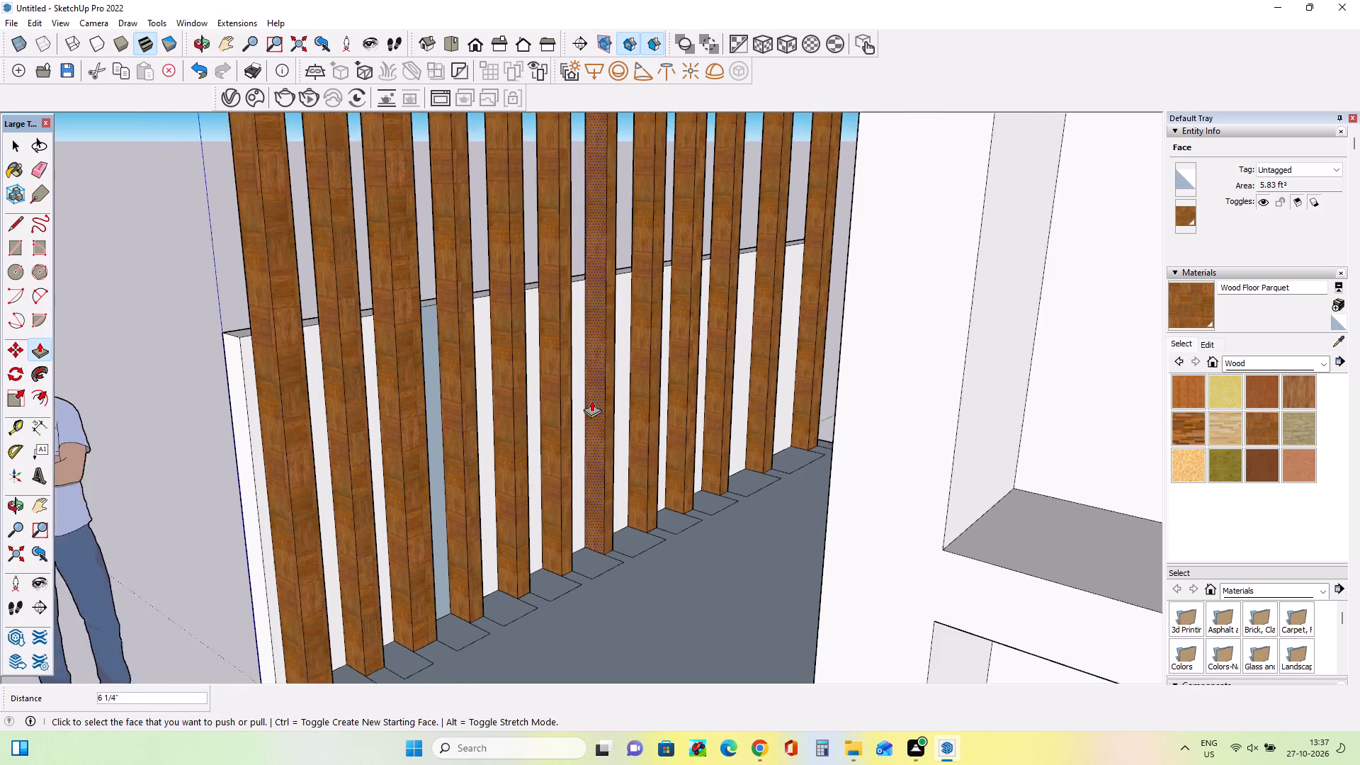
scroll(591, 400, "down", 8)
scroll(544, 433, "up", 14)
middle_click_drag(543, 433, 520, 458)
scroll(520, 458, "down", 13)
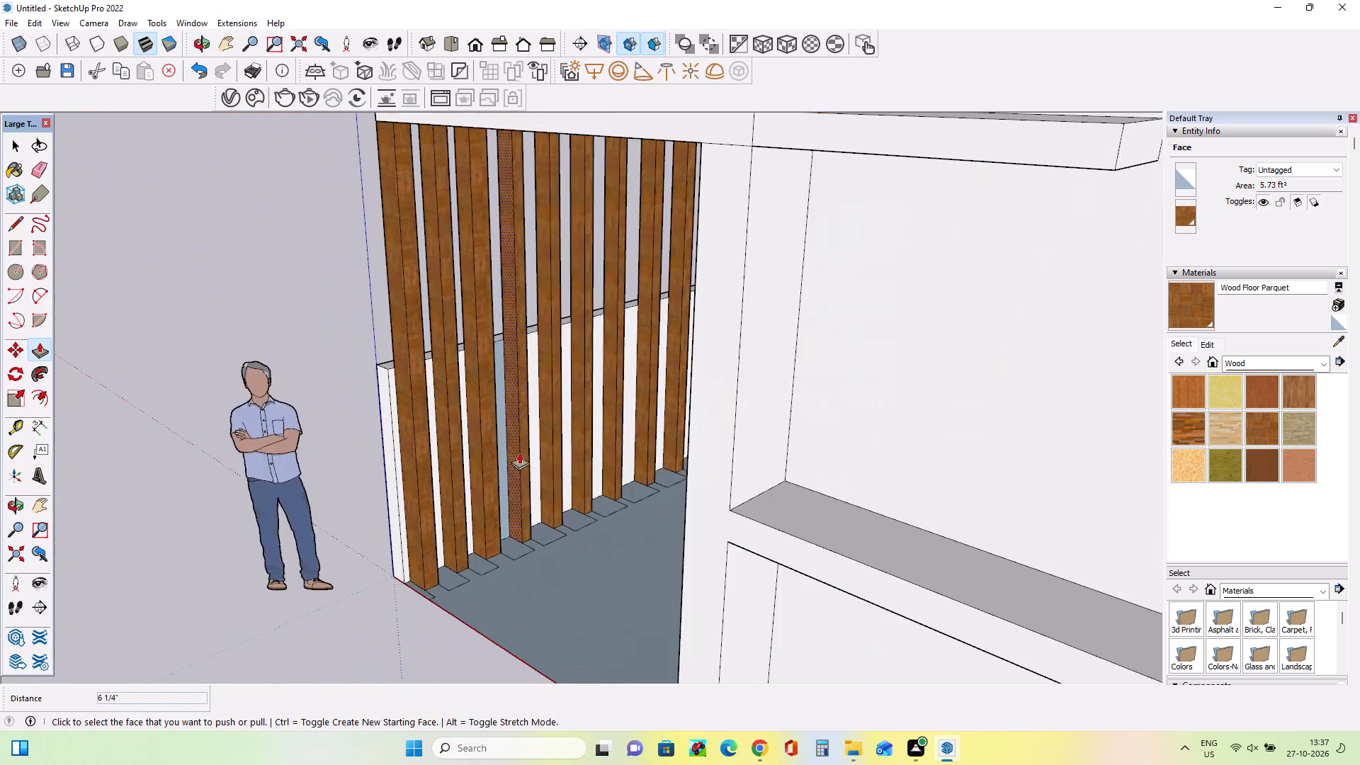
scroll(519, 453, "down", 6)
middle_click_drag(543, 448, 640, 348)
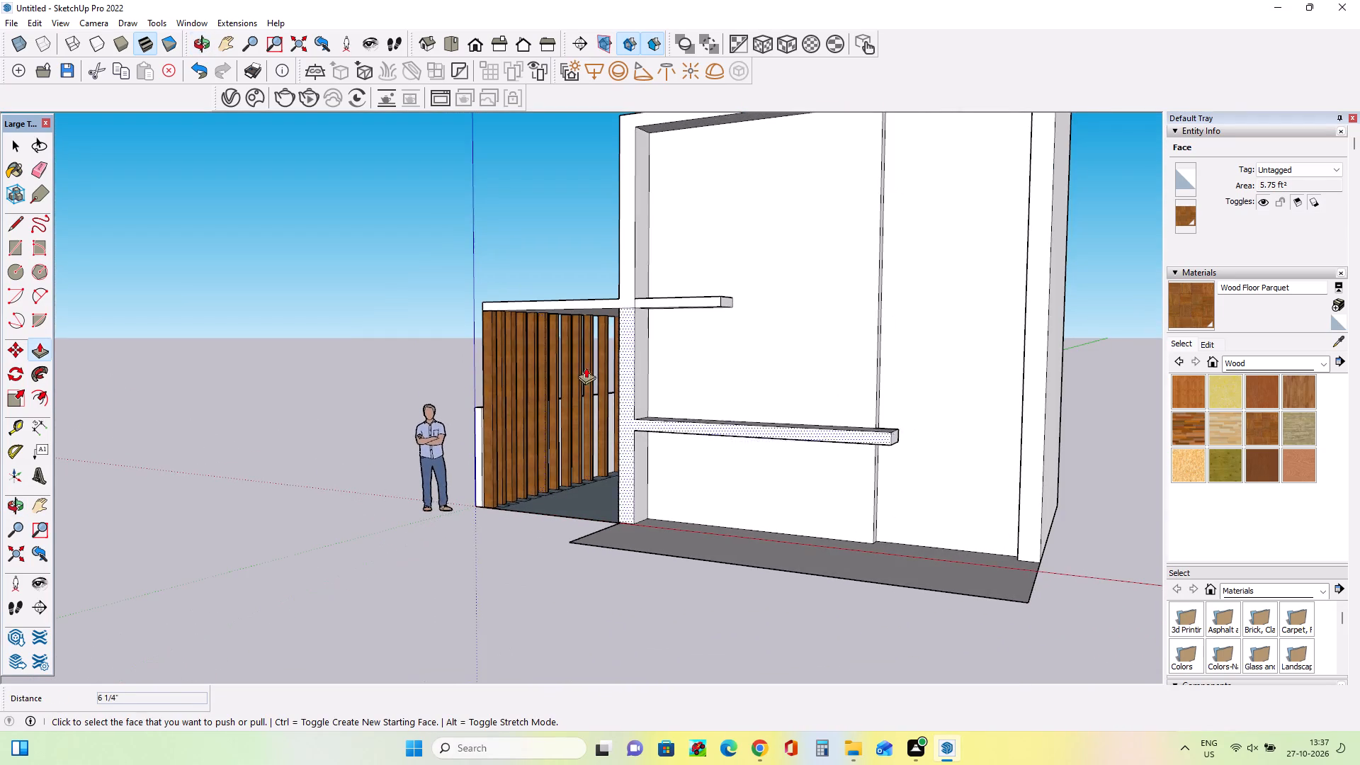
scroll(526, 382, "up", 4)
middle_click_drag(477, 458, 363, 520)
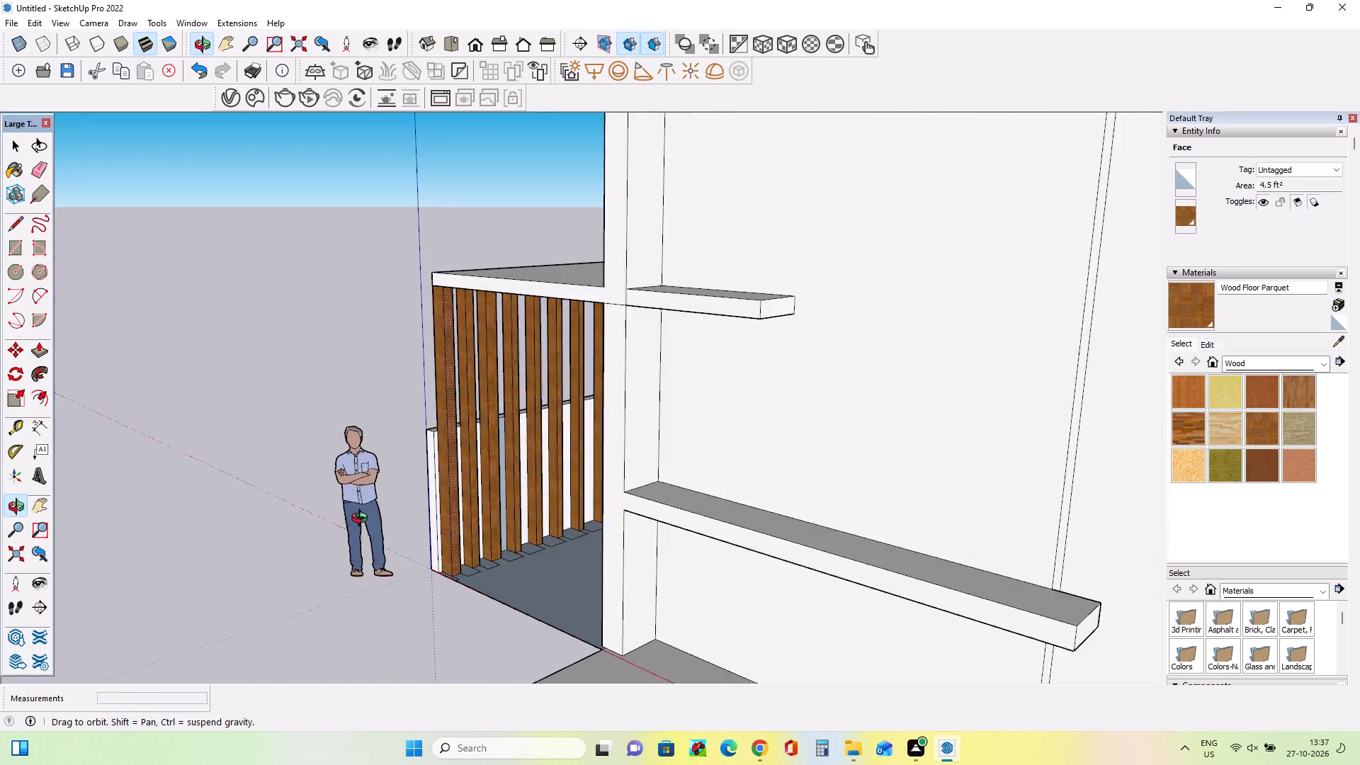
middle_click_drag(363, 520, 383, 506)
Examine the wooden post screen and canopy in the reference image.
scroll(383, 506, "down", 11)
middle_click_drag(490, 487, 509, 482)
scroll(1099, 665, "up", 20)
scroll(1099, 665, "up", 2)
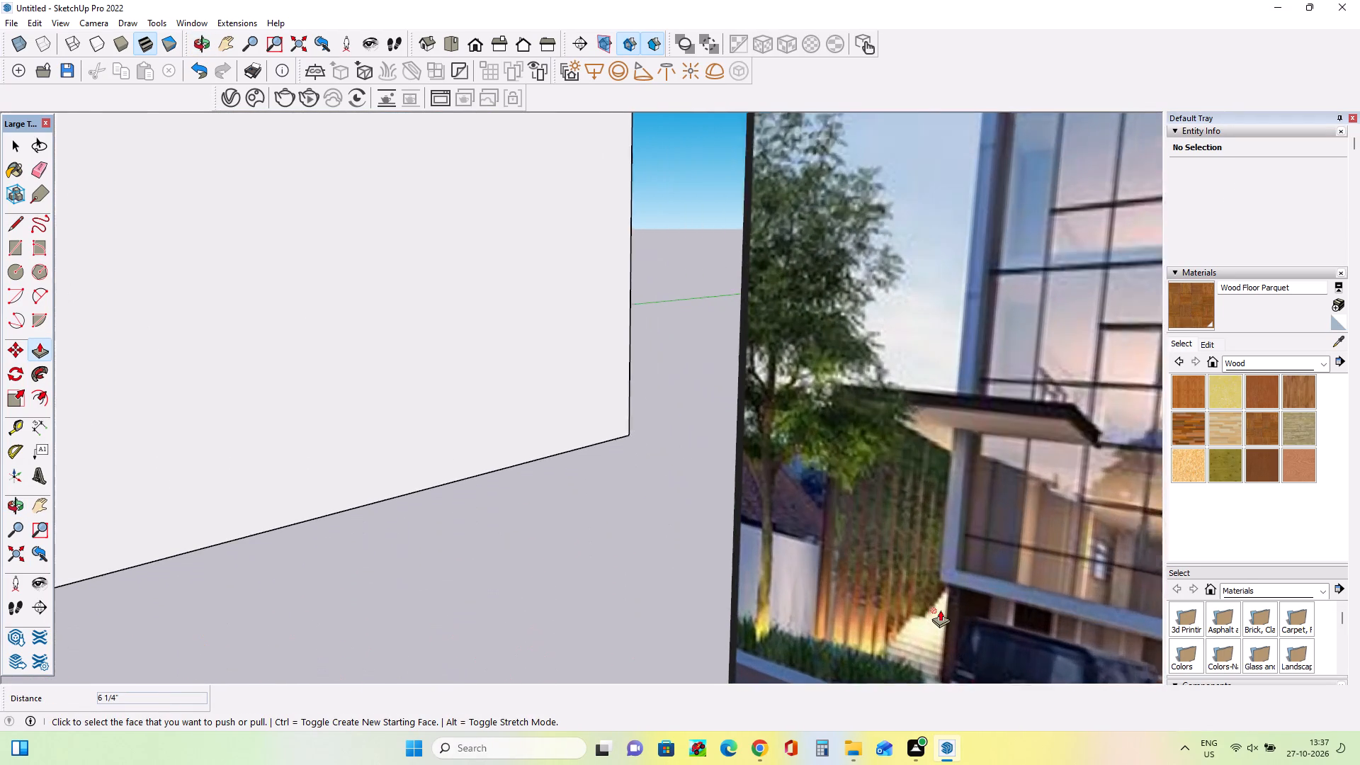
scroll(940, 610, "up", 1)
scroll(912, 579, "down", 16)
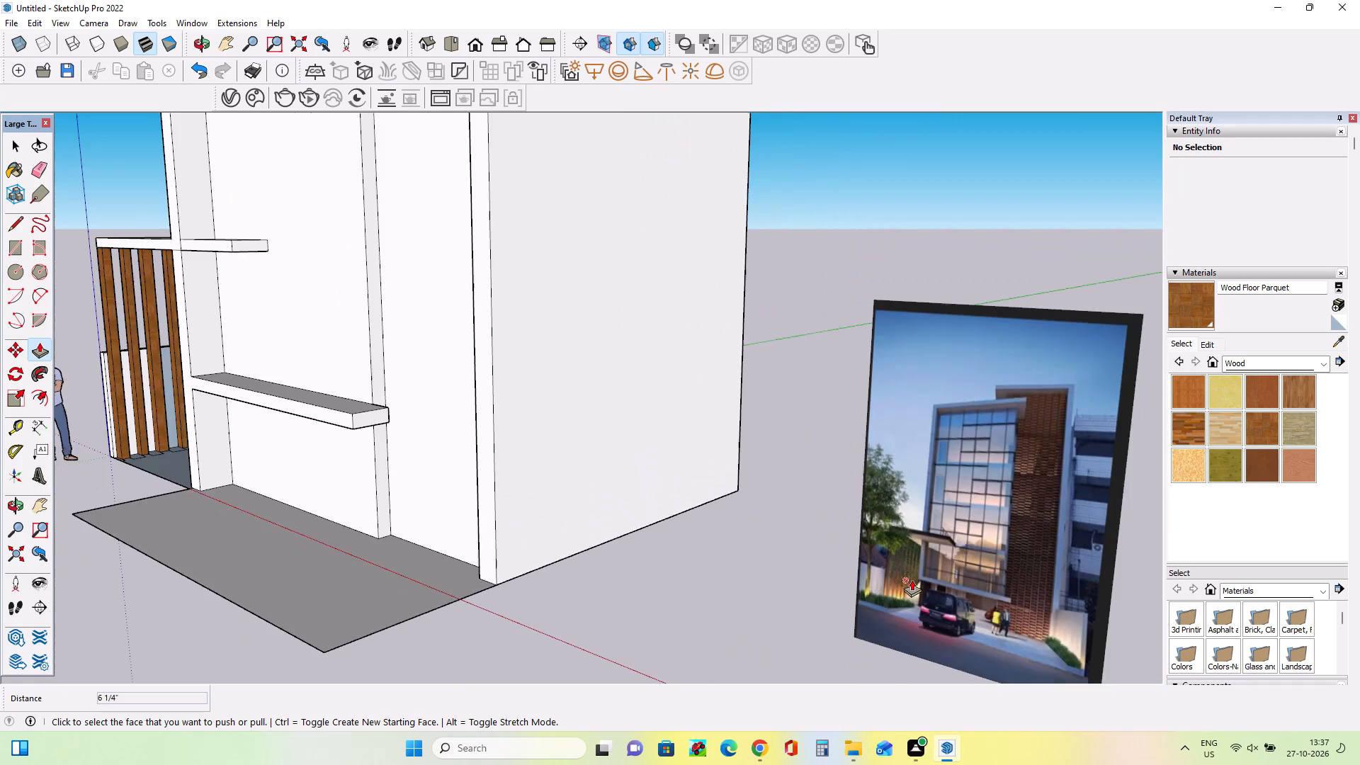
scroll(912, 579, "down", 5)
middle_click_drag(912, 577, 1247, 586)
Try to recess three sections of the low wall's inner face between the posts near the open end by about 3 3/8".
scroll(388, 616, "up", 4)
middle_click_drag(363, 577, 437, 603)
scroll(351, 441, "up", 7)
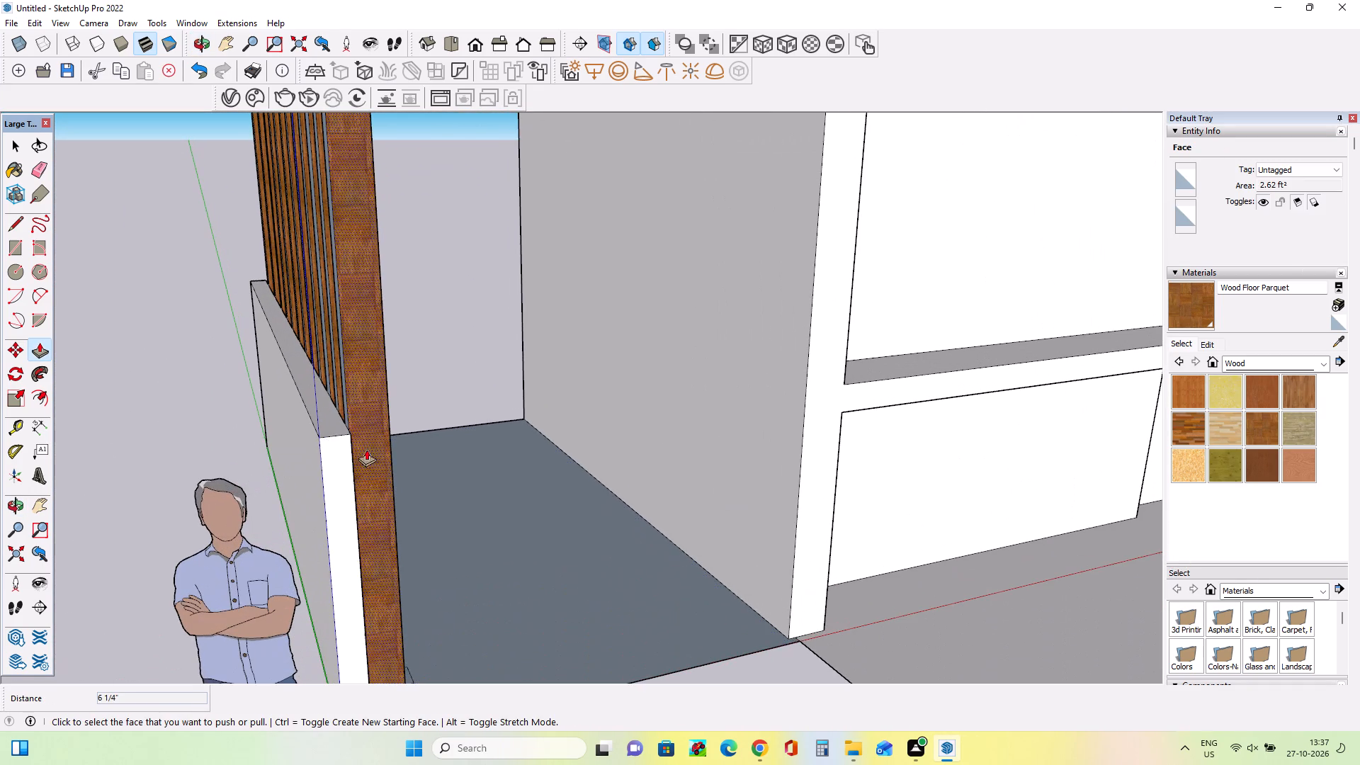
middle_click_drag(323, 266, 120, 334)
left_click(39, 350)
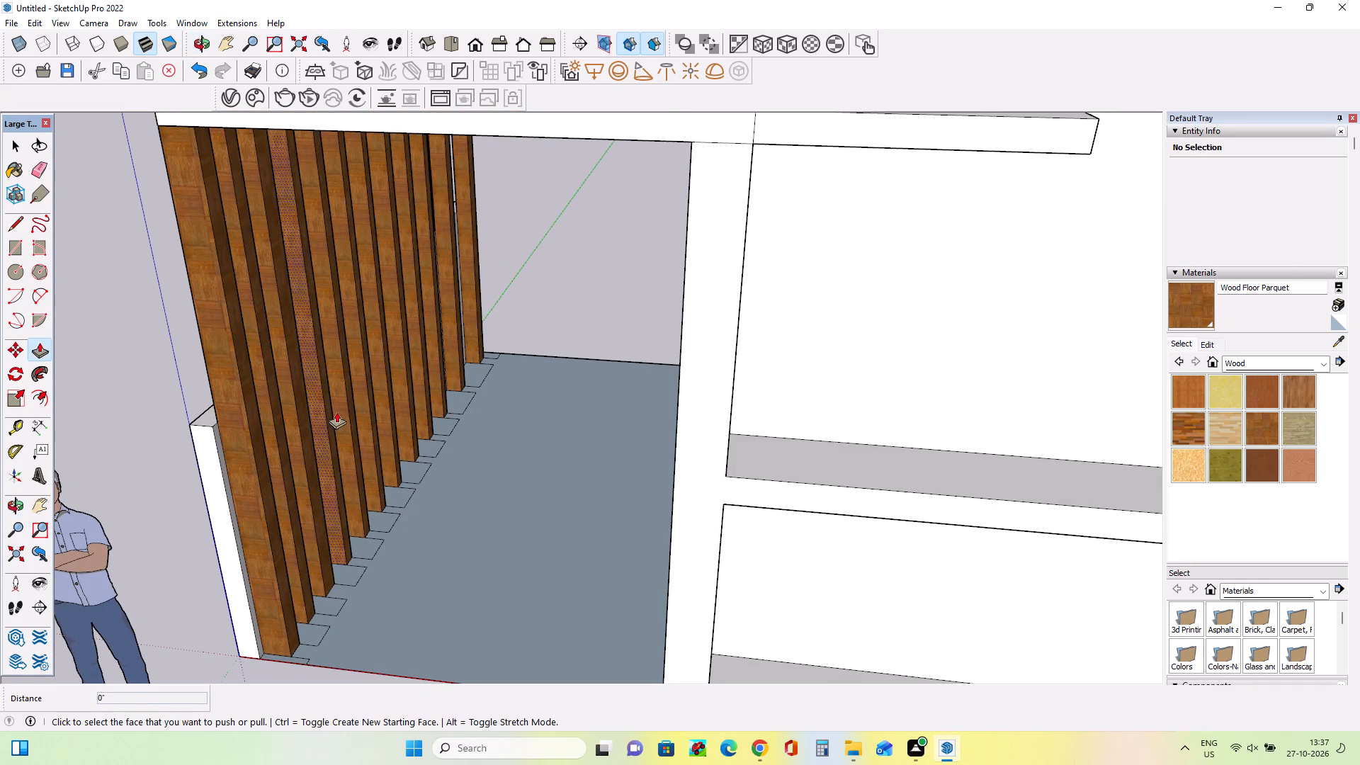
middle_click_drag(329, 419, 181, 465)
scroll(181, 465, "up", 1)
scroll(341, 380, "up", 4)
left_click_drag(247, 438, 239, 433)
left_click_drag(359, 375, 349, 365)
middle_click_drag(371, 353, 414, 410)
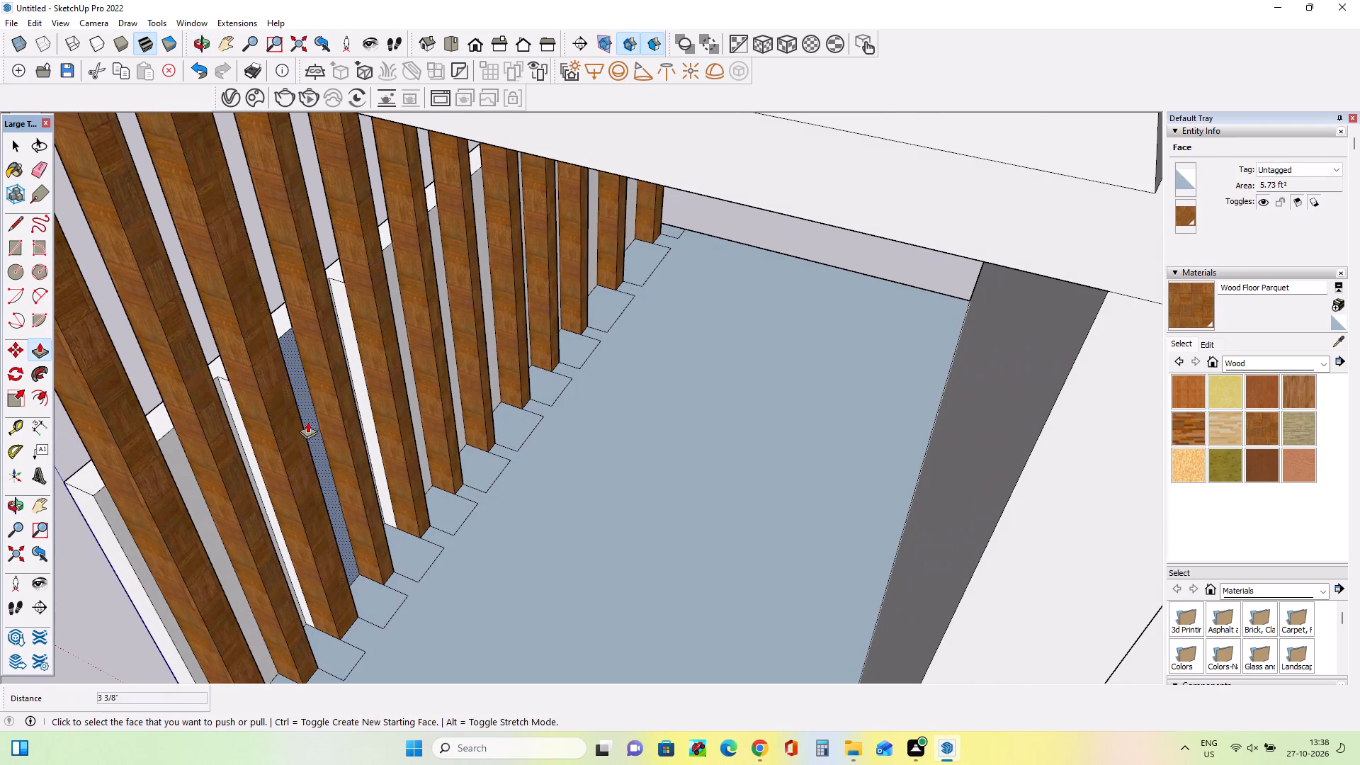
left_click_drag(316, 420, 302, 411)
Examine the recessed sections along the low wall's top and their fit against the posts from above and from the front.
middle_click_drag(321, 406, 483, 358)
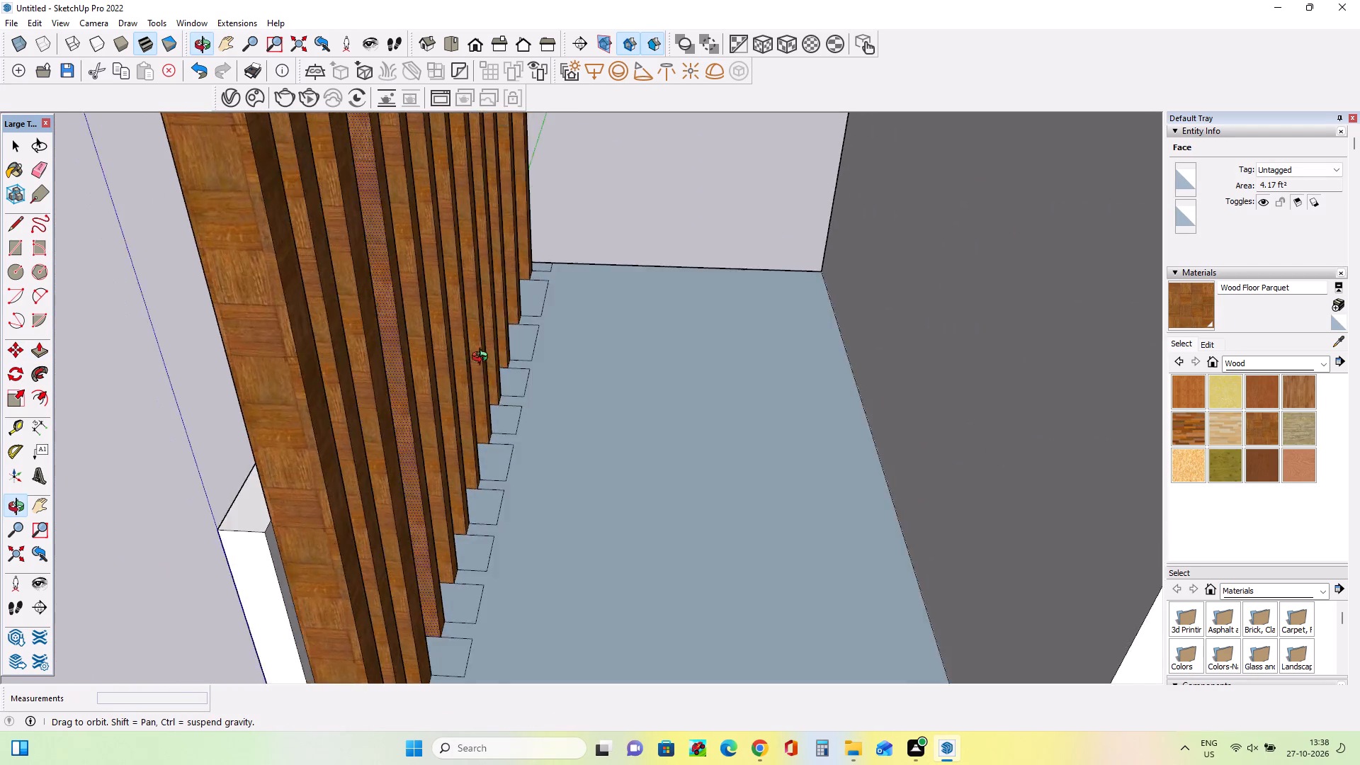
middle_click_drag(483, 358, 613, 373)
scroll(496, 459, "up", 3)
middle_click_drag(531, 431, 451, 450)
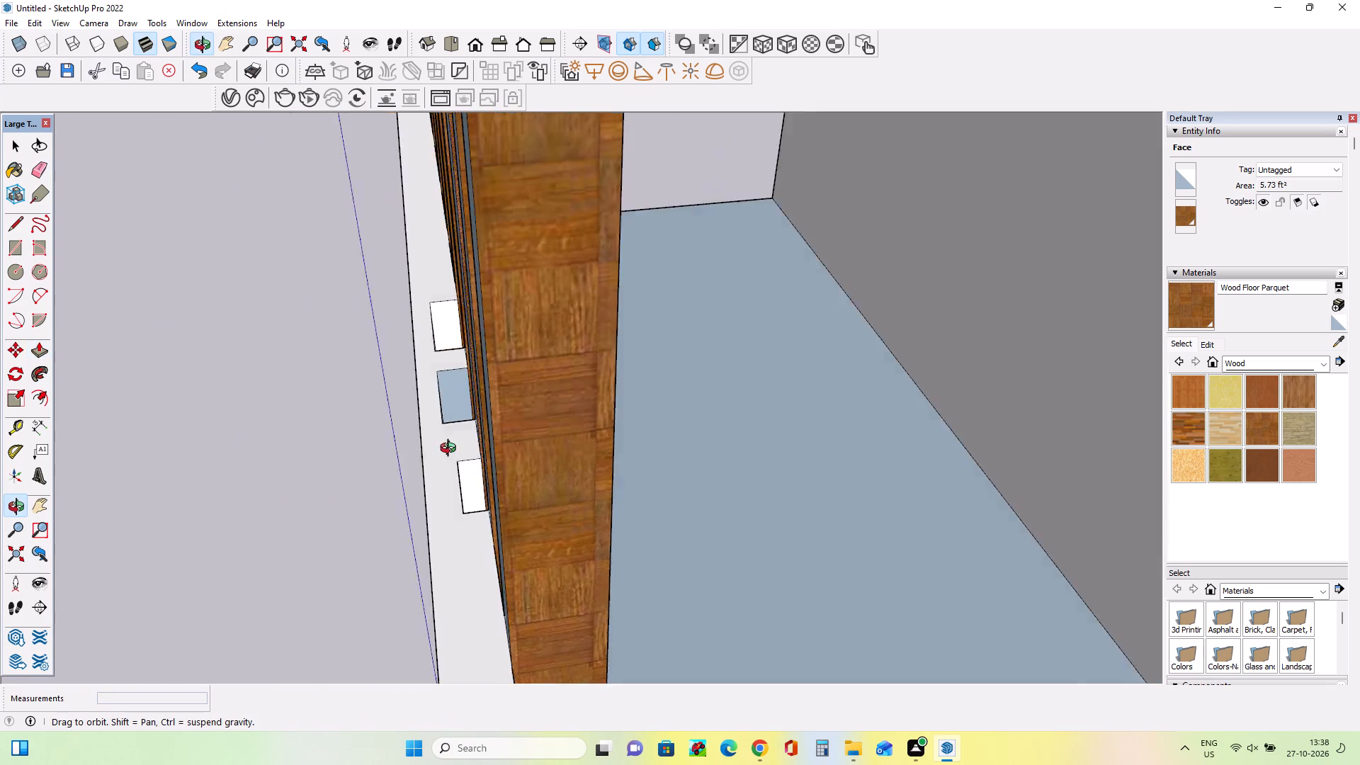
middle_click_drag(451, 450, 86, 477)
scroll(444, 364, "up", 3)
middle_click_drag(448, 364, 778, 369)
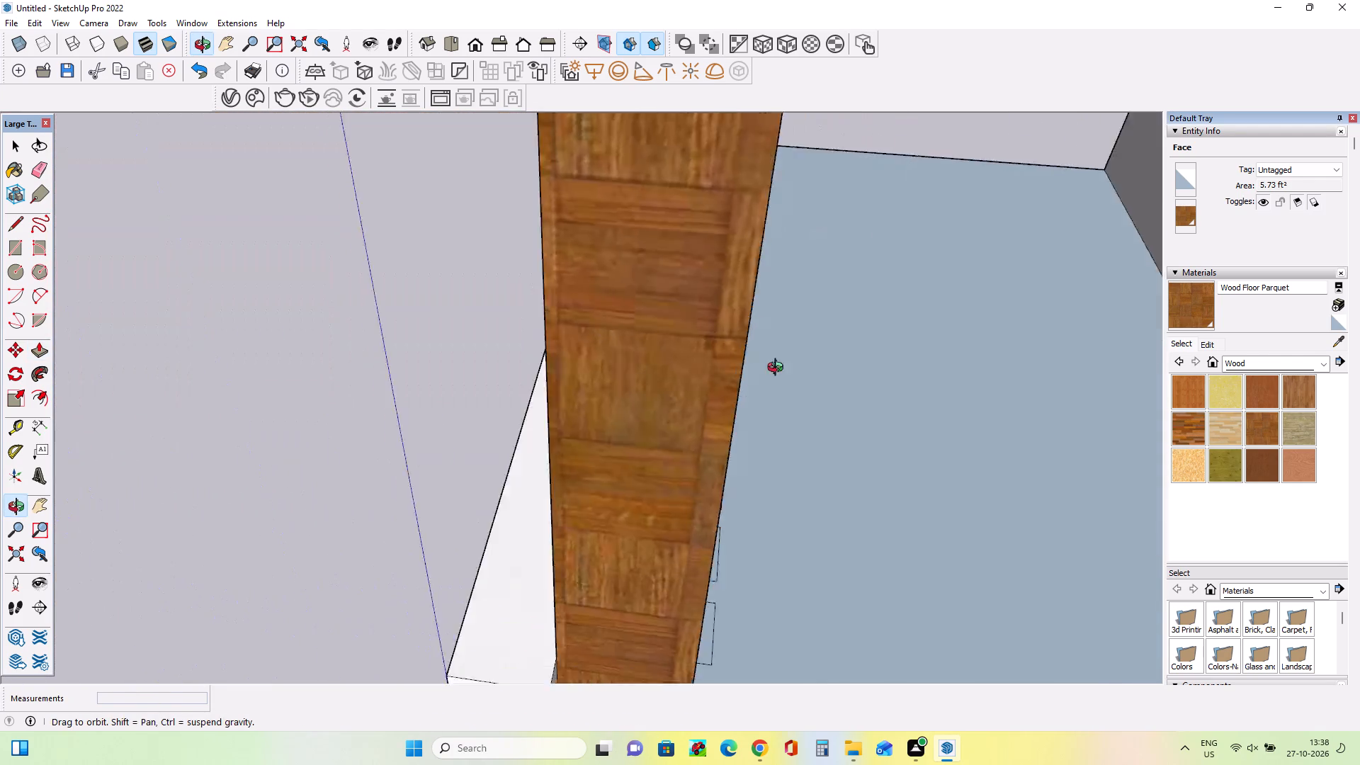
middle_click_drag(778, 369, 781, 369)
scroll(710, 365, "up", 3)
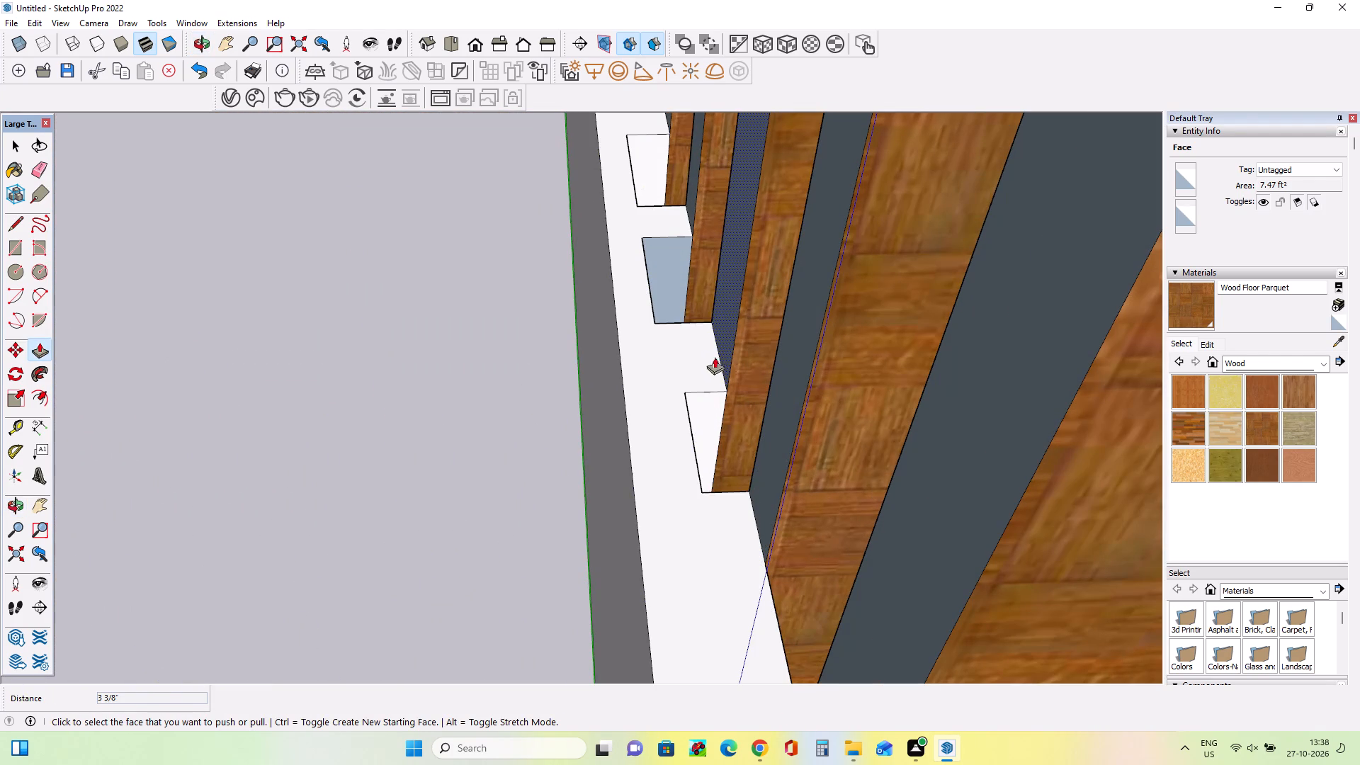
middle_click_drag(723, 363, 730, 369)
middle_click_drag(730, 369, 830, 399)
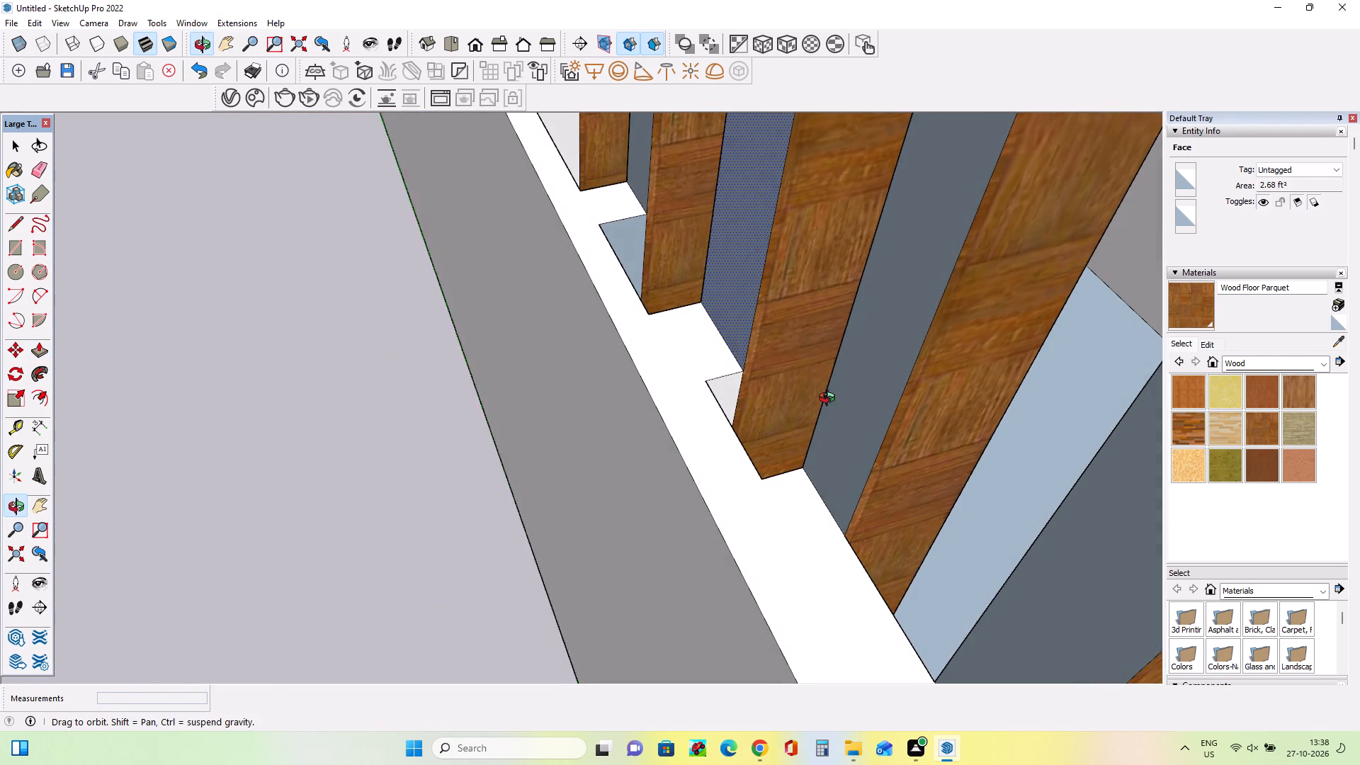
middle_click_drag(830, 399, 830, 400)
middle_click_drag(729, 341, 595, 329)
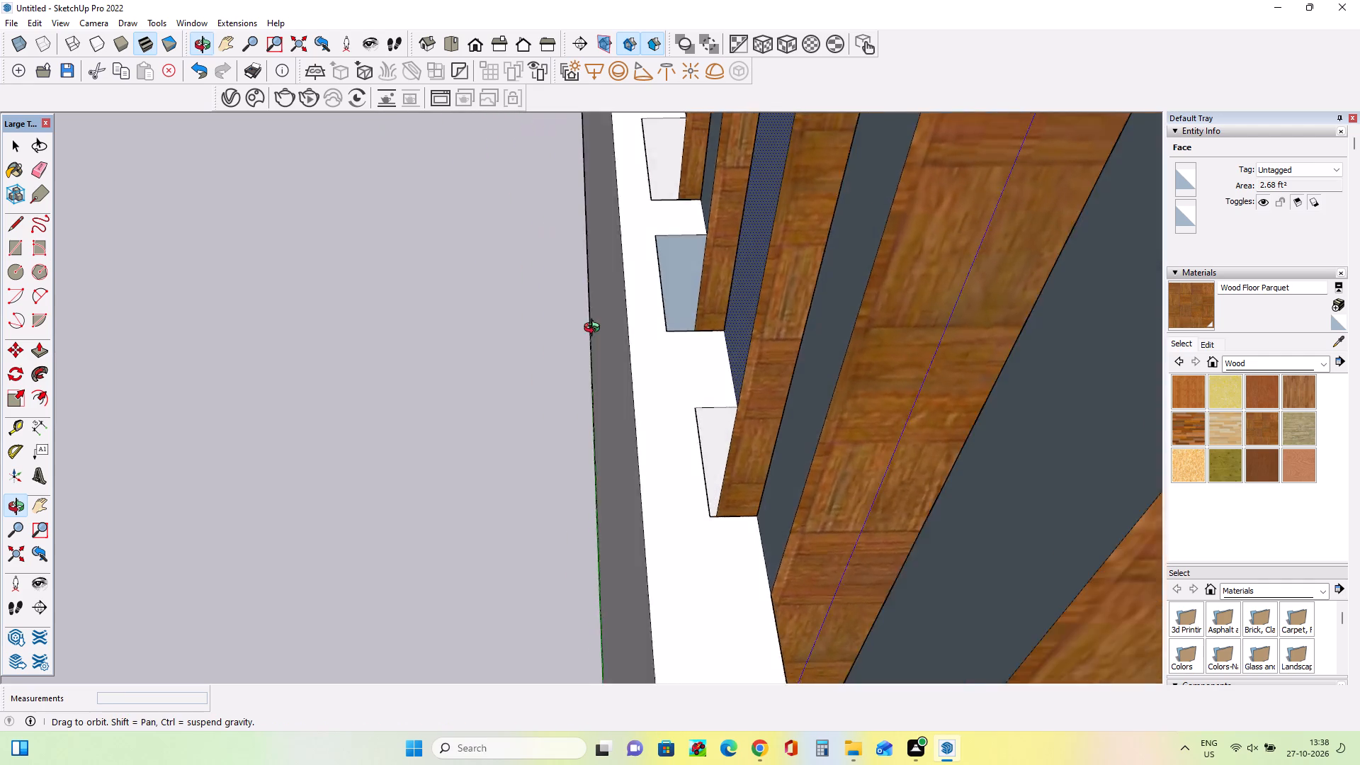
middle_click_drag(595, 329, 480, 312)
scroll(416, 295, "down", 3)
scroll(397, 290, "up", 1)
scroll(397, 288, "down", 13)
middle_click_drag(677, 338, 535, 195)
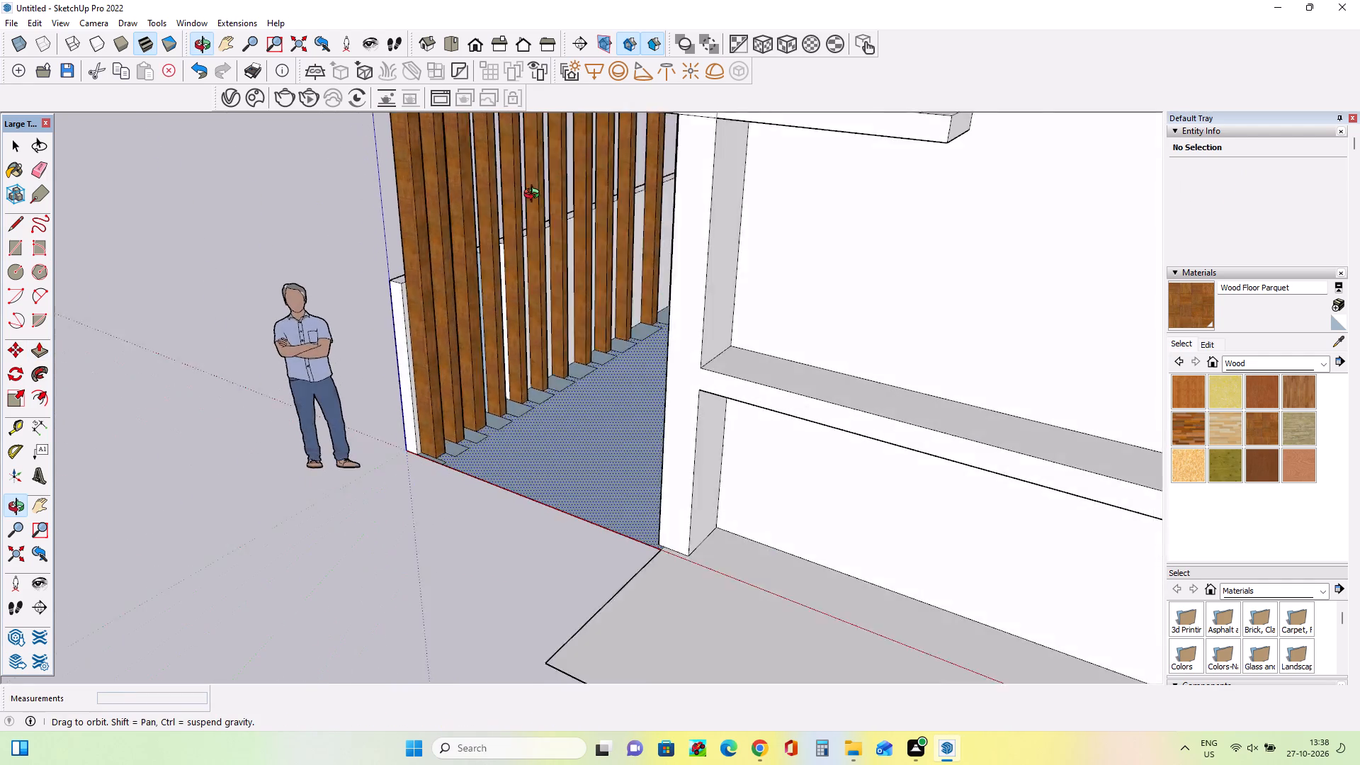
middle_click_drag(535, 195, 531, 197)
scroll(528, 220, "up", 4)
middle_click_drag(529, 232, 525, 252)
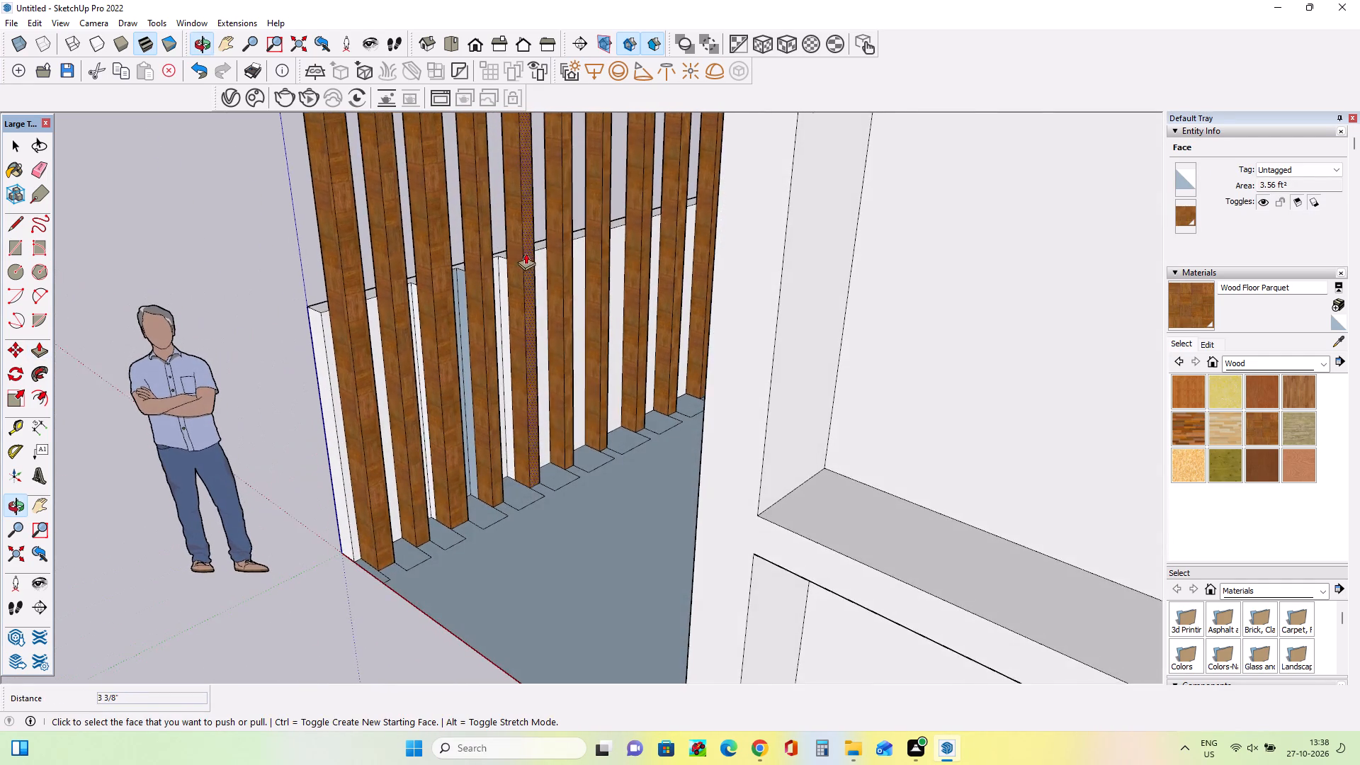
scroll(549, 286, "up", 3)
middle_click_drag(561, 304, 652, 343)
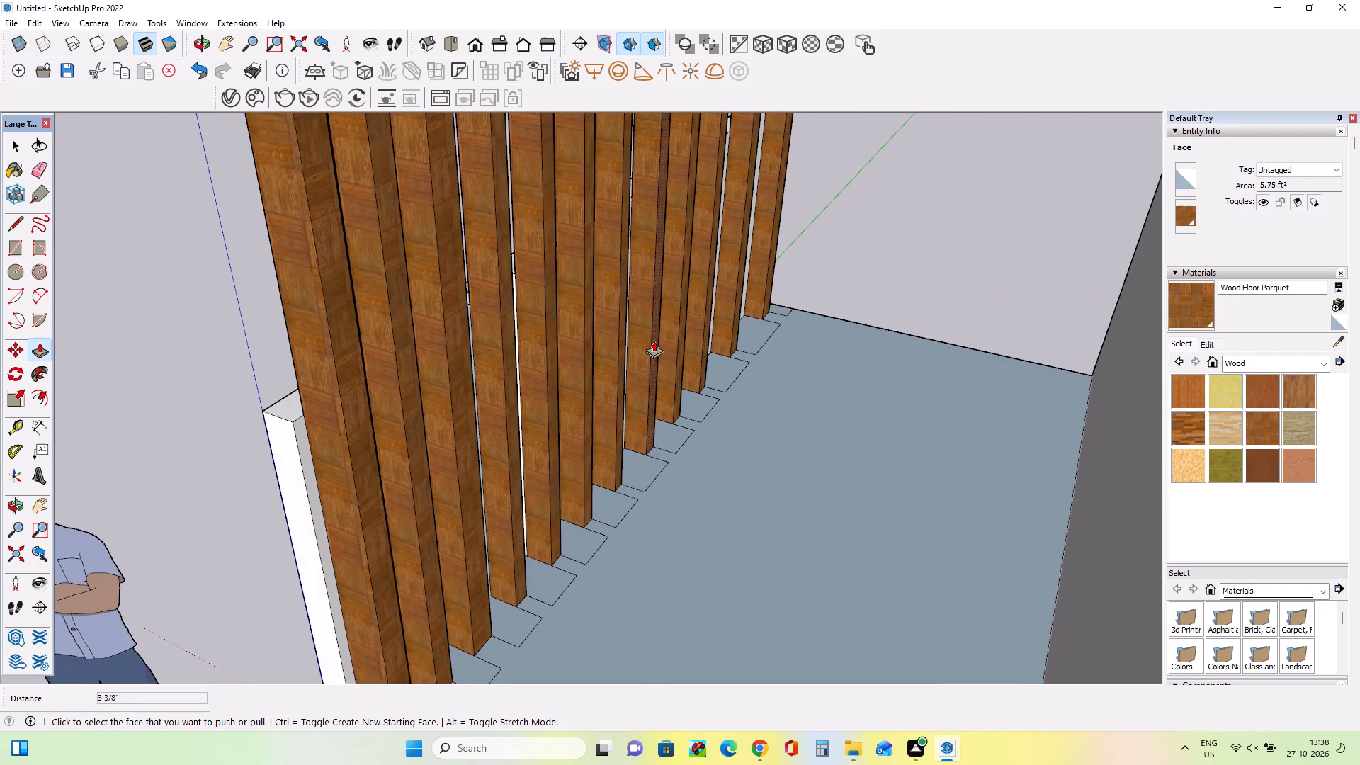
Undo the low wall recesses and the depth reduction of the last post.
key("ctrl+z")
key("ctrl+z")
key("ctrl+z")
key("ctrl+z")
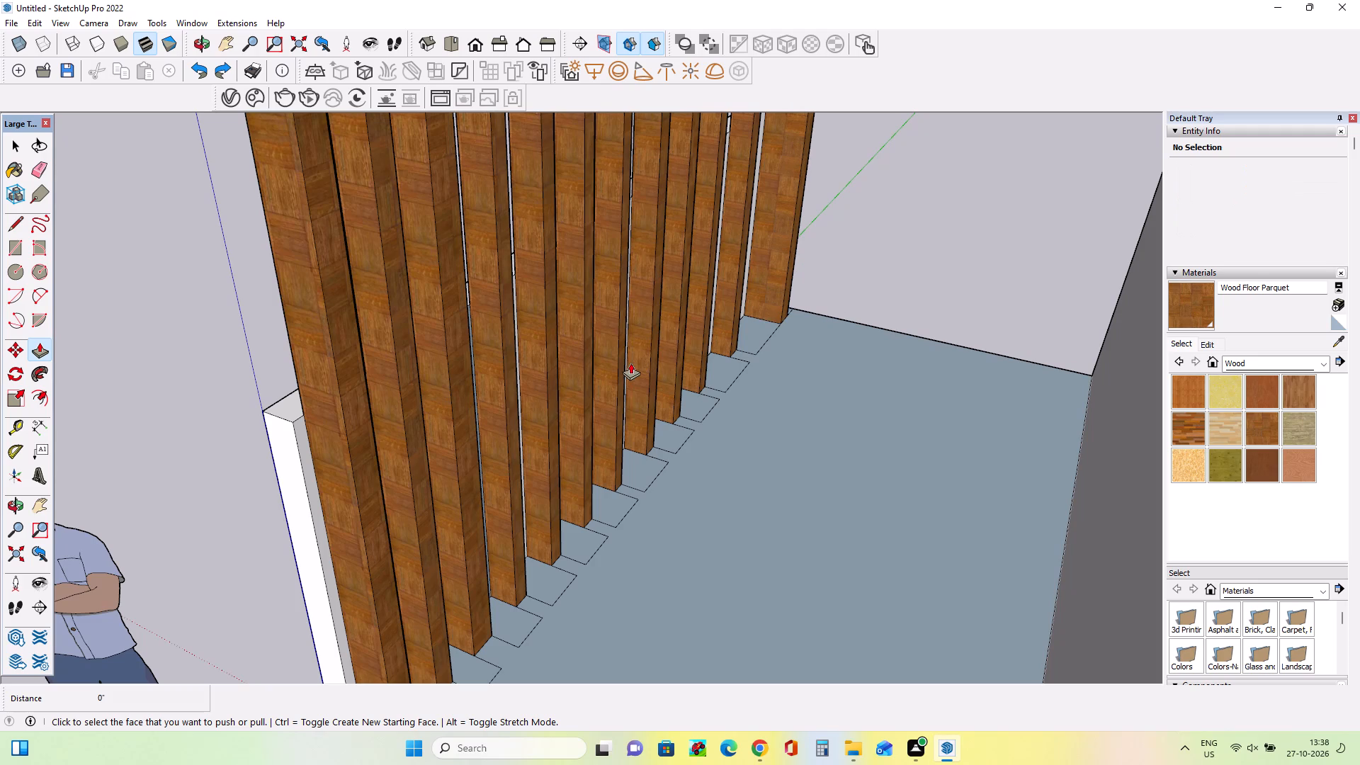
Push/Pull one face of the full-depth last post at the screen's far end by about 5 13/16".
scroll(628, 327, "down", 7)
middle_click_drag(745, 314, 958, 185)
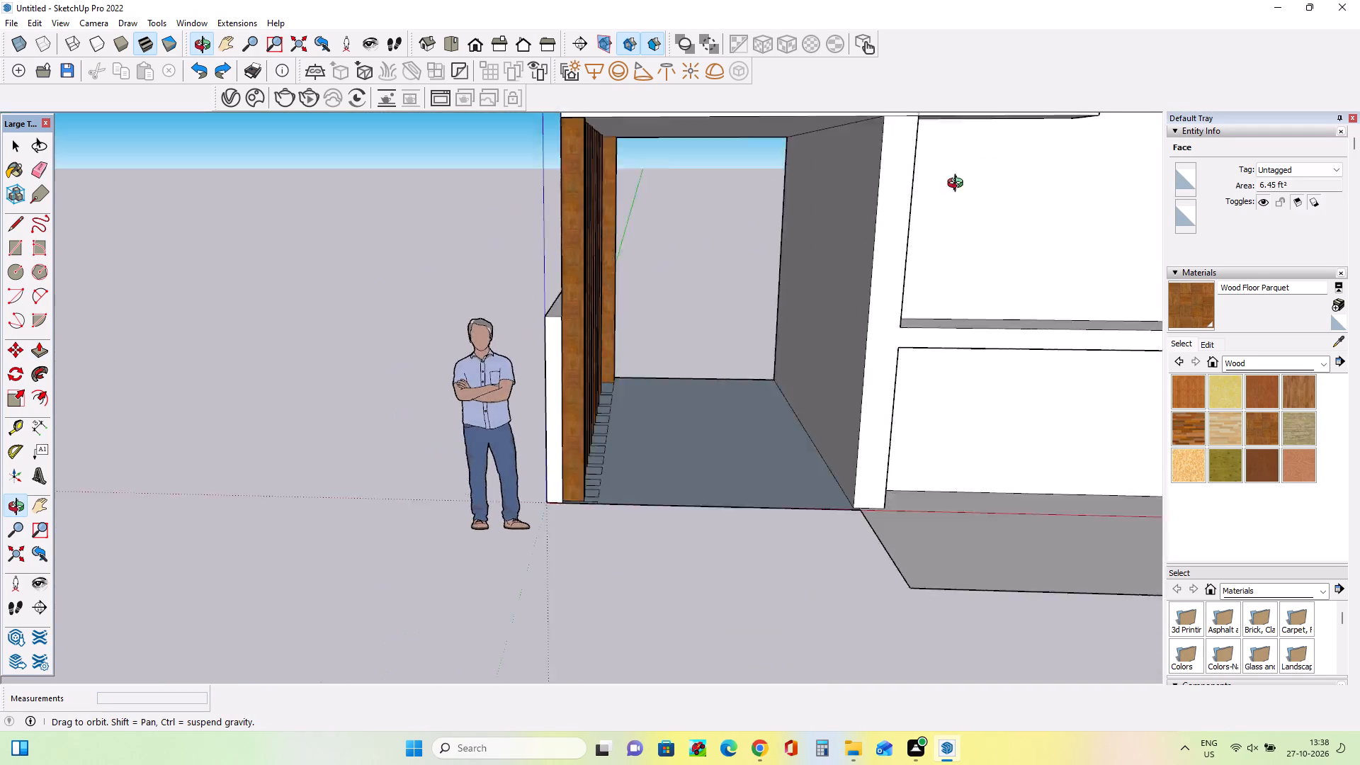
middle_click_drag(958, 185, 1164, 243)
middle_click_drag(467, 261, 472, 281)
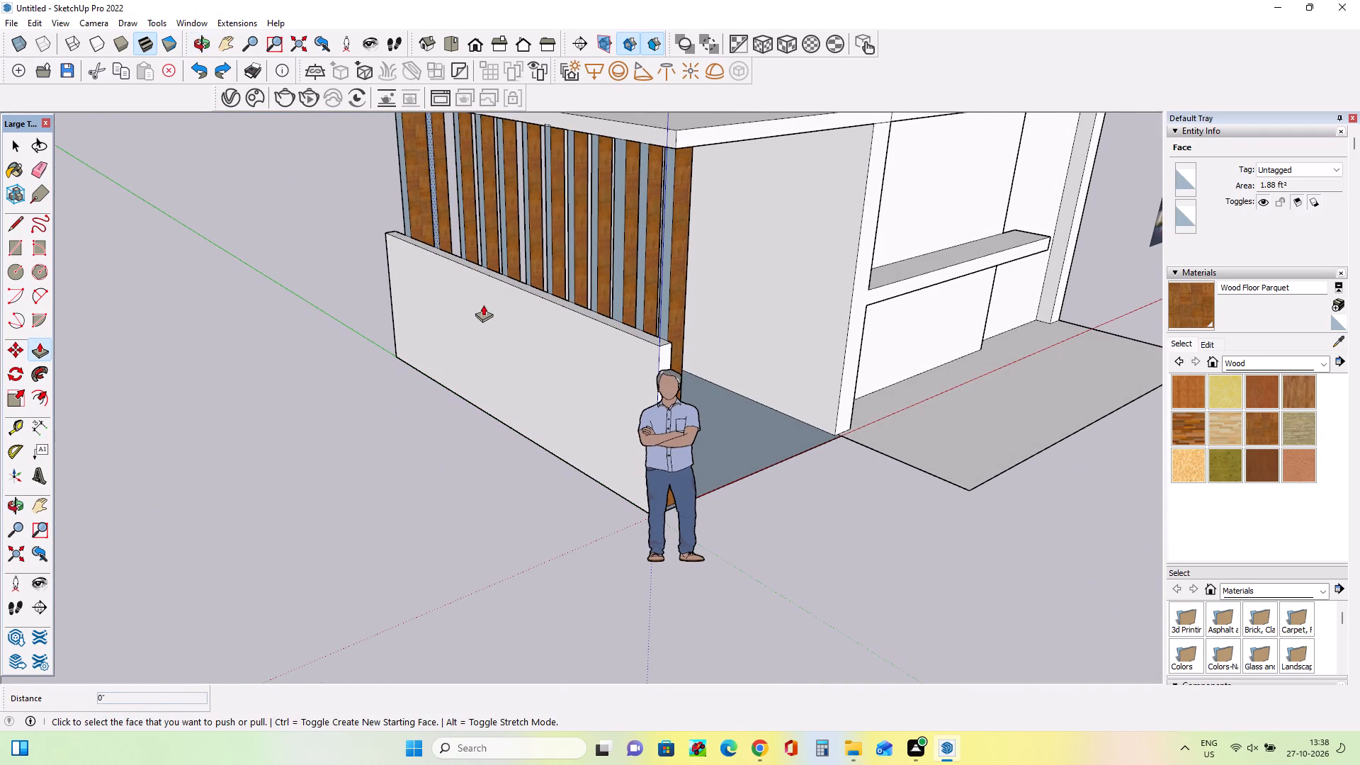
middle_click_drag(484, 307, 523, 314)
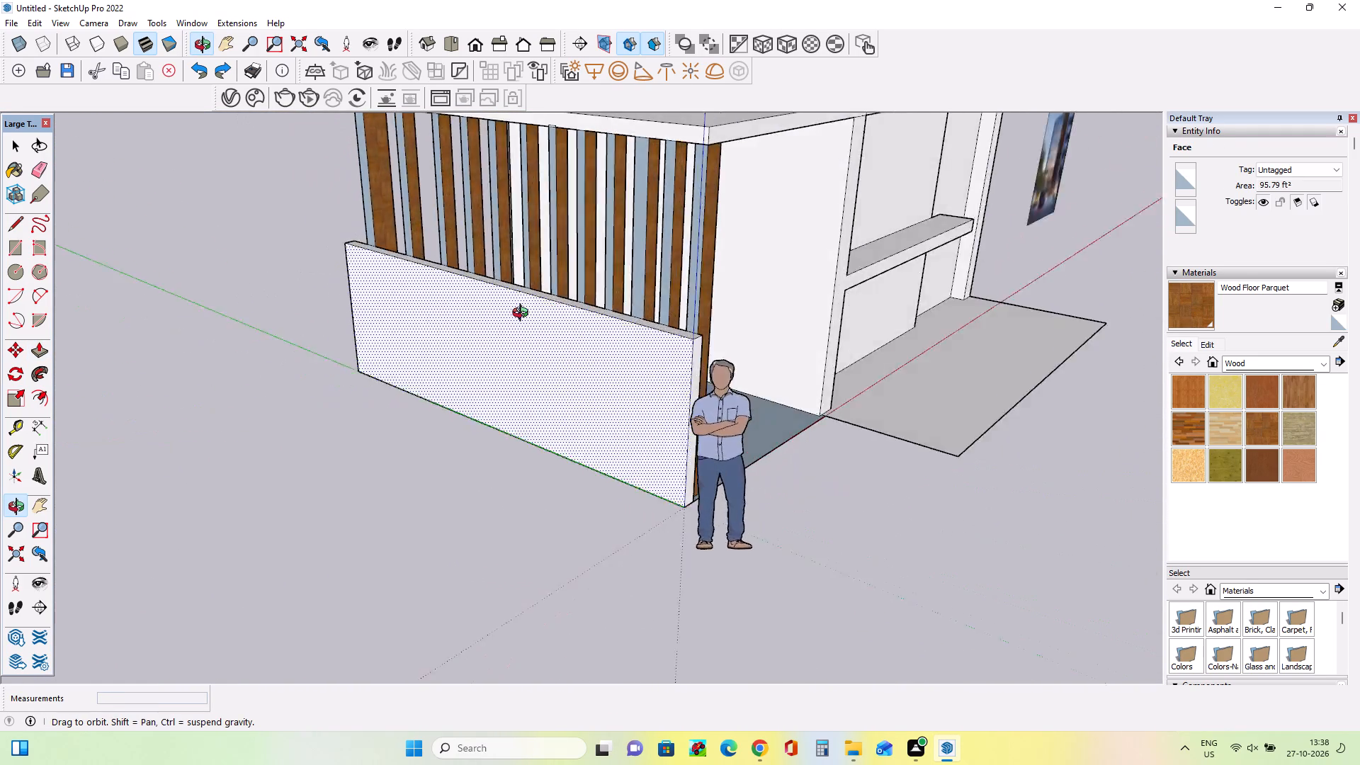
middle_click_drag(523, 314, 85, 330)
middle_click_drag(425, 274, 367, 217)
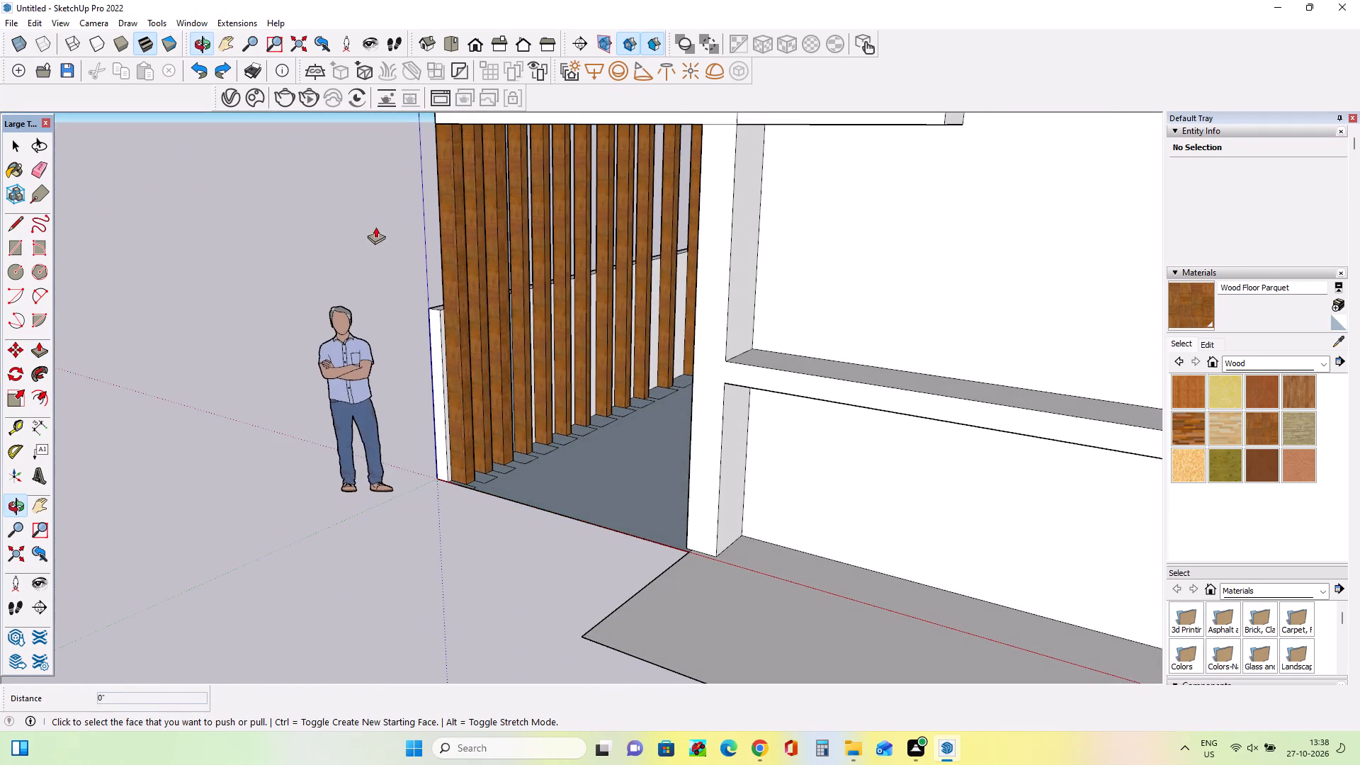
middle_click_drag(492, 271, 566, 273)
scroll(715, 278, "up", 7)
middle_click_drag(668, 312, 628, 342)
left_click_drag(647, 333, 642, 341)
Push/Pull the rear face of the last post by about 3 11/16" and check the screen from outside.
scroll(607, 341, "down", 7)
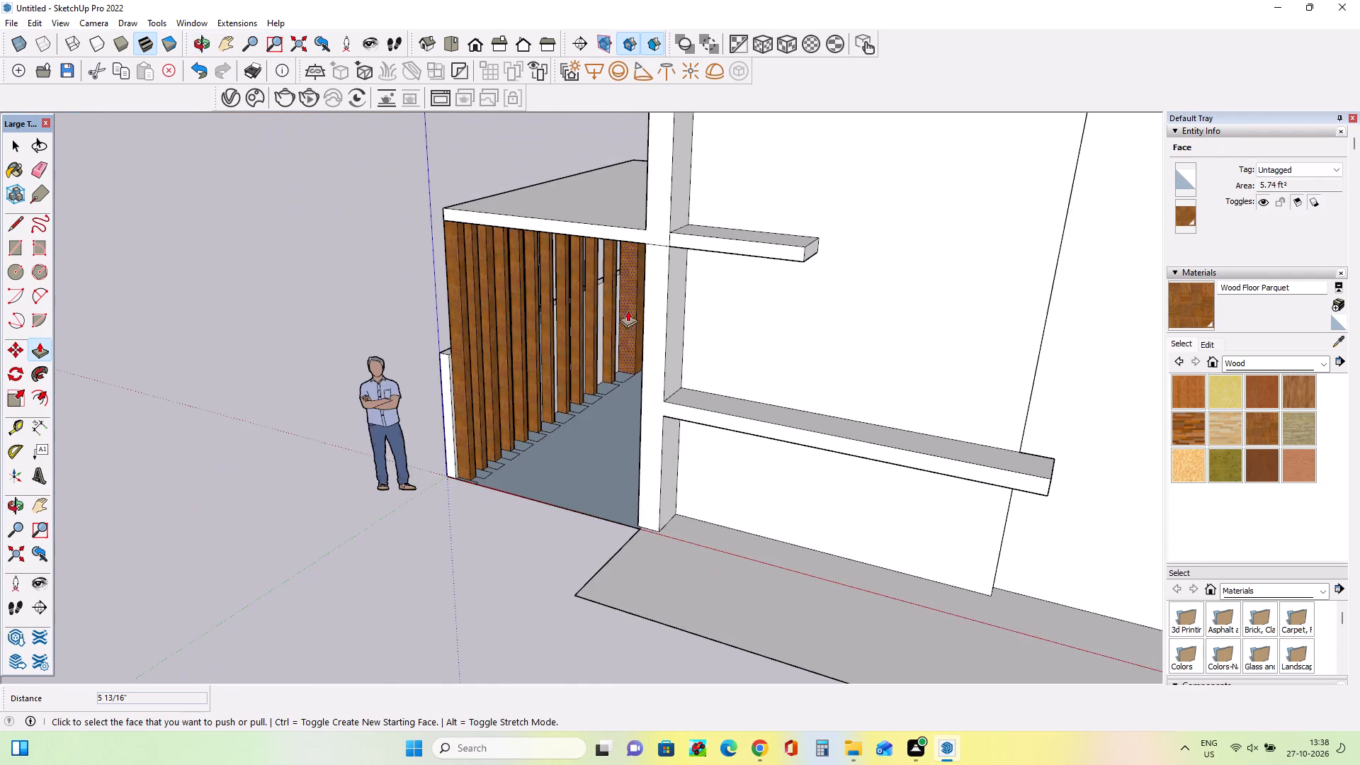
middle_click_drag(686, 288, 1325, 243)
middle_click_drag(557, 286, 1111, 271)
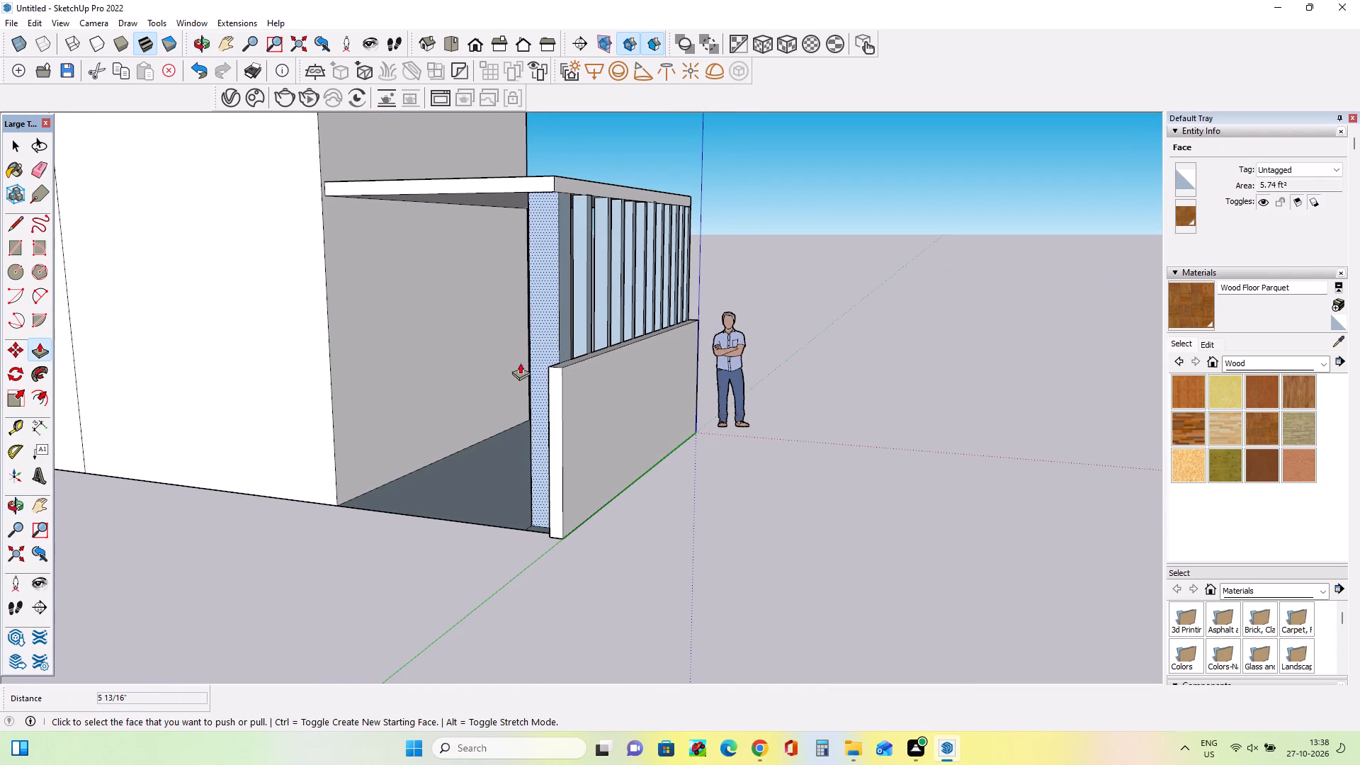
left_click(543, 360)
middle_click_drag(388, 359, 375, 407)
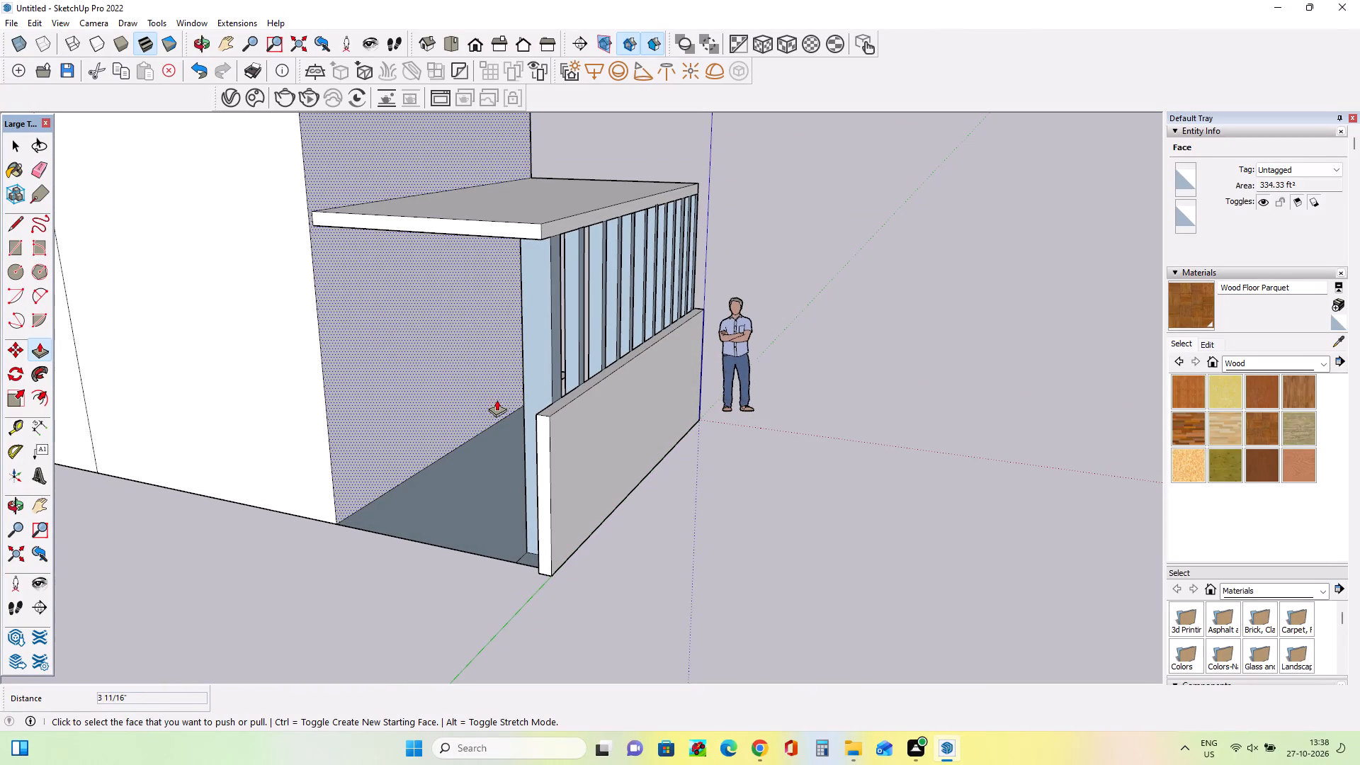
middle_click_drag(487, 404, 365, 441)
middle_click_drag(356, 417, 332, 417)
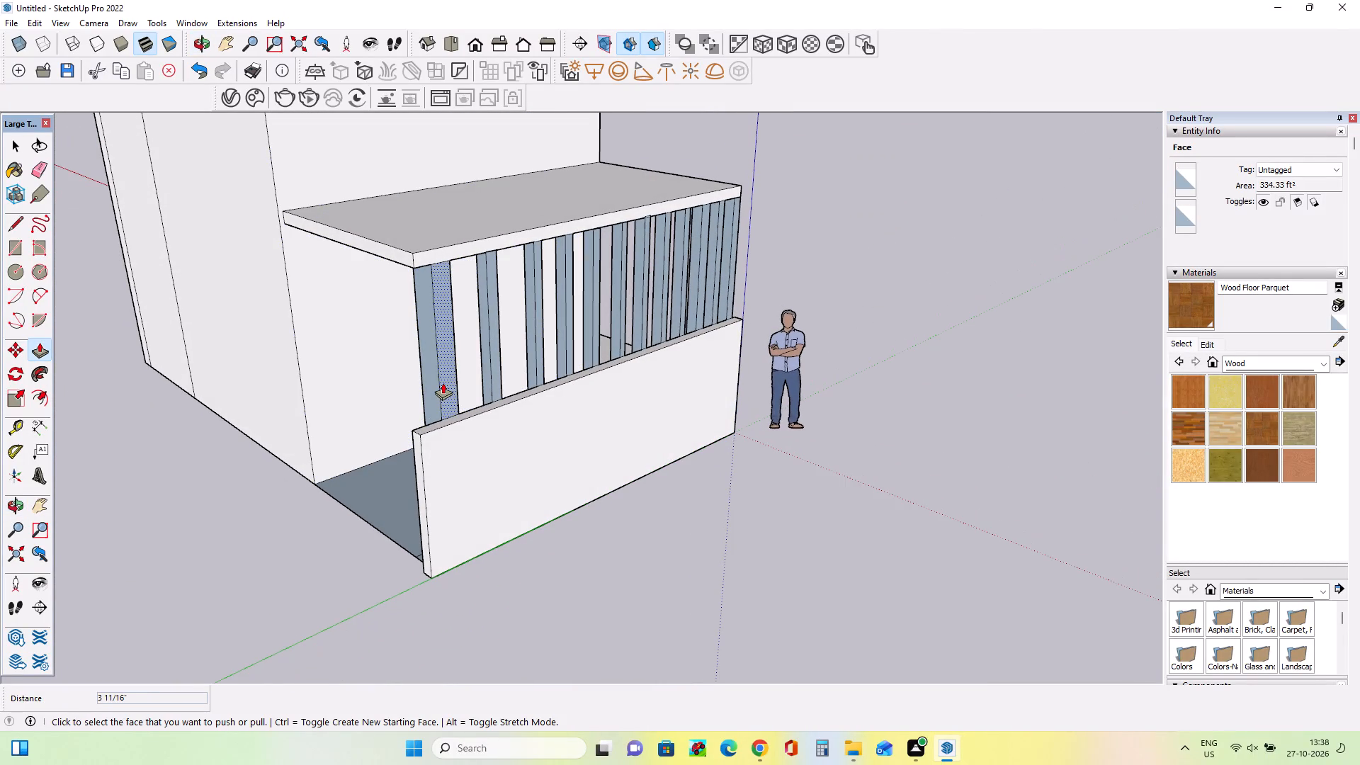
middle_click_drag(425, 378, 130, 365)
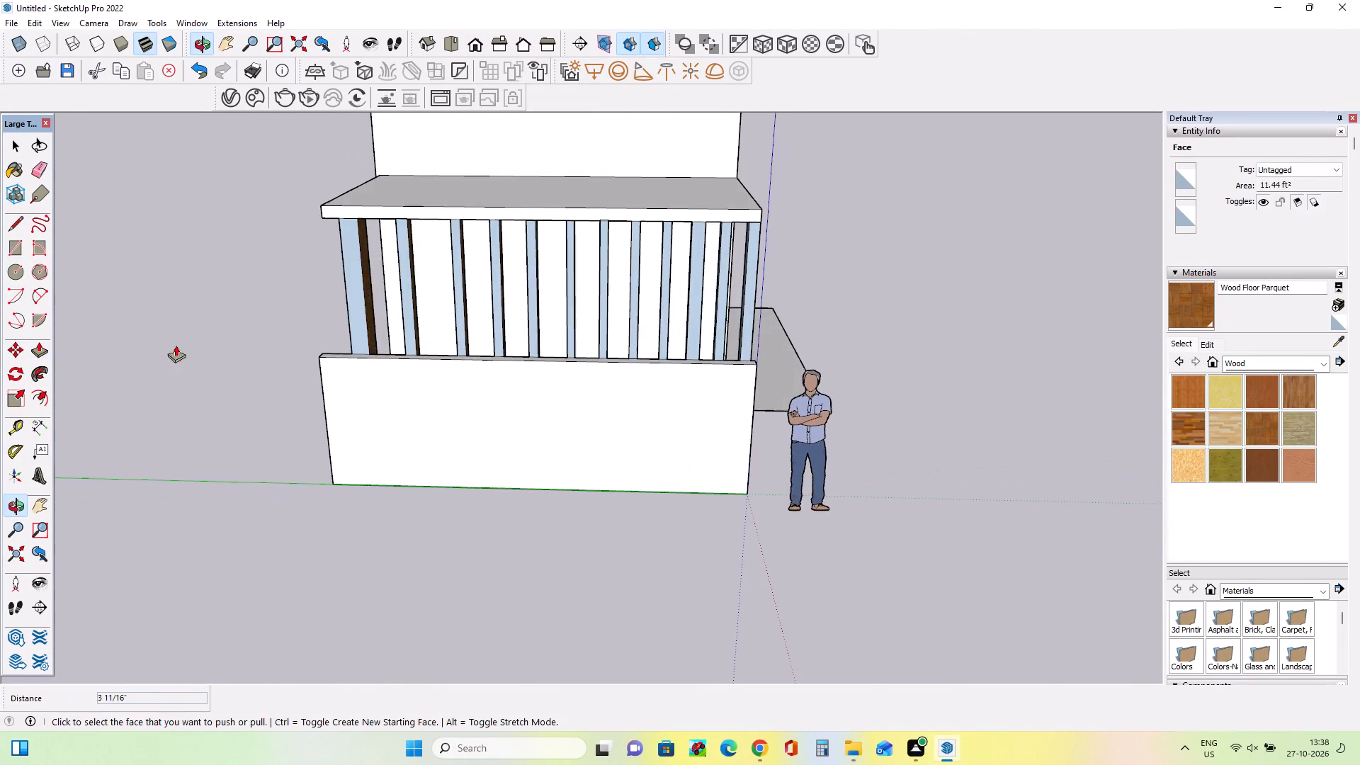
Push/Pull the inner side of the last post at the screen's far end by about 4 5/8".
middle_click_drag(536, 315, 152, 421)
middle_click_drag(722, 404, 514, 227)
scroll(401, 283, "down", 4)
scroll(544, 319, "up", 8)
middle_click_drag(538, 414, 528, 446)
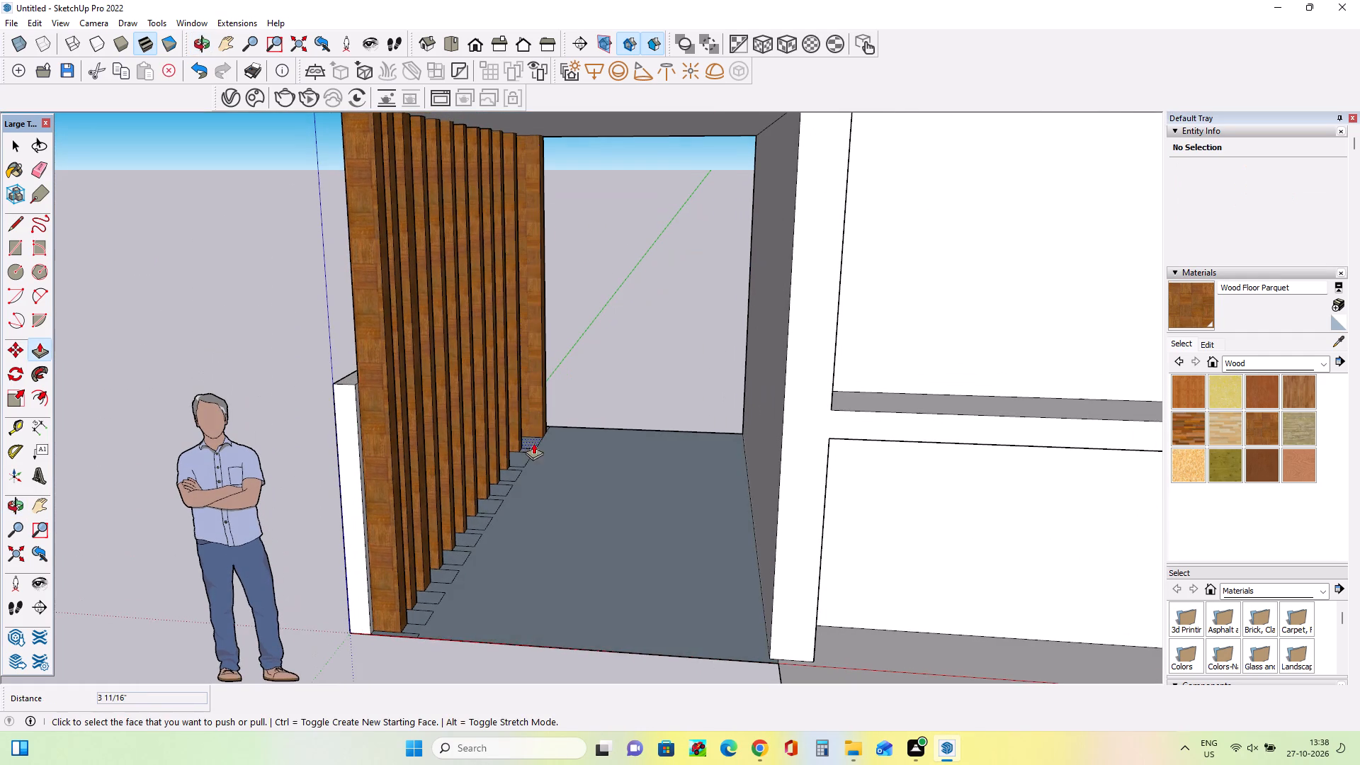
left_click_drag(545, 426, 535, 426)
Examine the facade's framed front wall and ledges against the glazing layout of the building in the reference image.
scroll(356, 368, "down", 10)
middle_click_drag(571, 403, 617, 442)
scroll(617, 443, "down", 1)
scroll(509, 439, "down", 4)
scroll(652, 296, "up", 3)
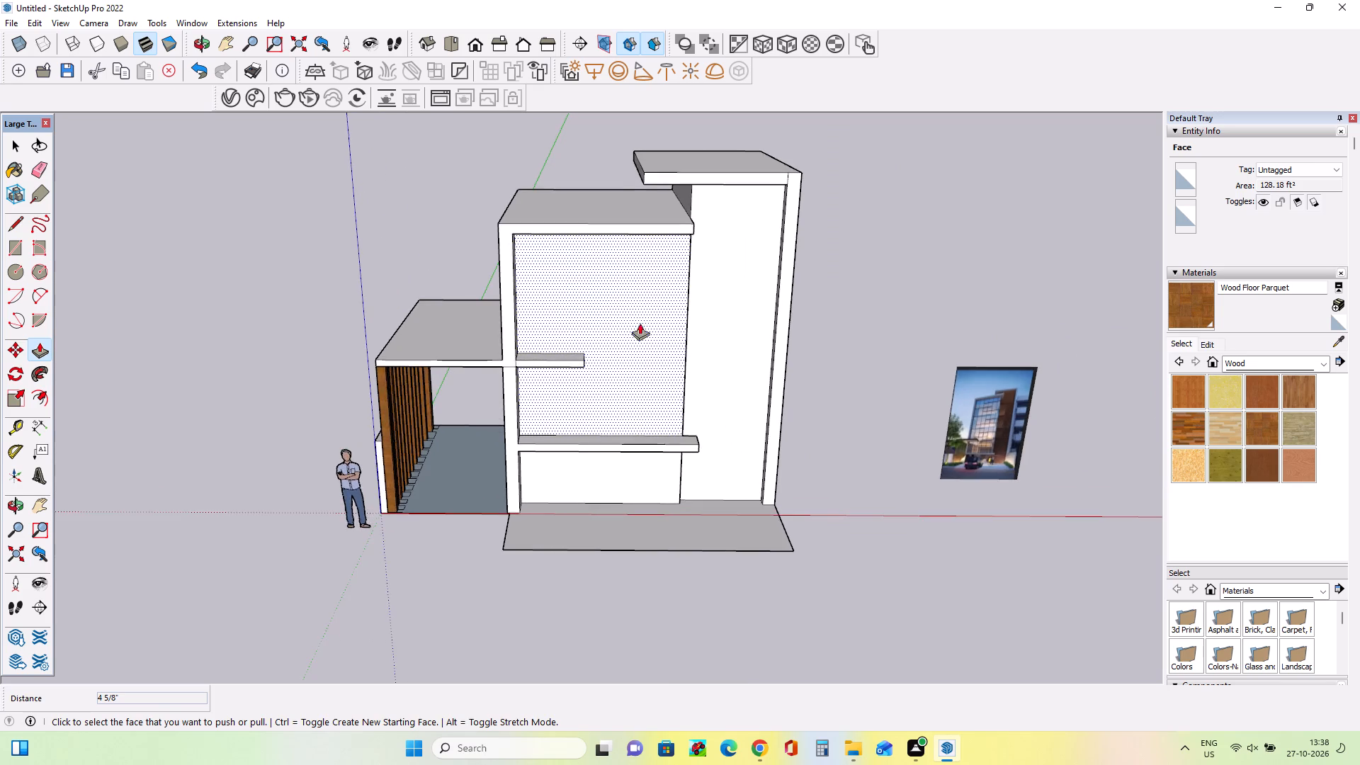
middle_click_drag(639, 324, 653, 280)
middle_click(651, 285)
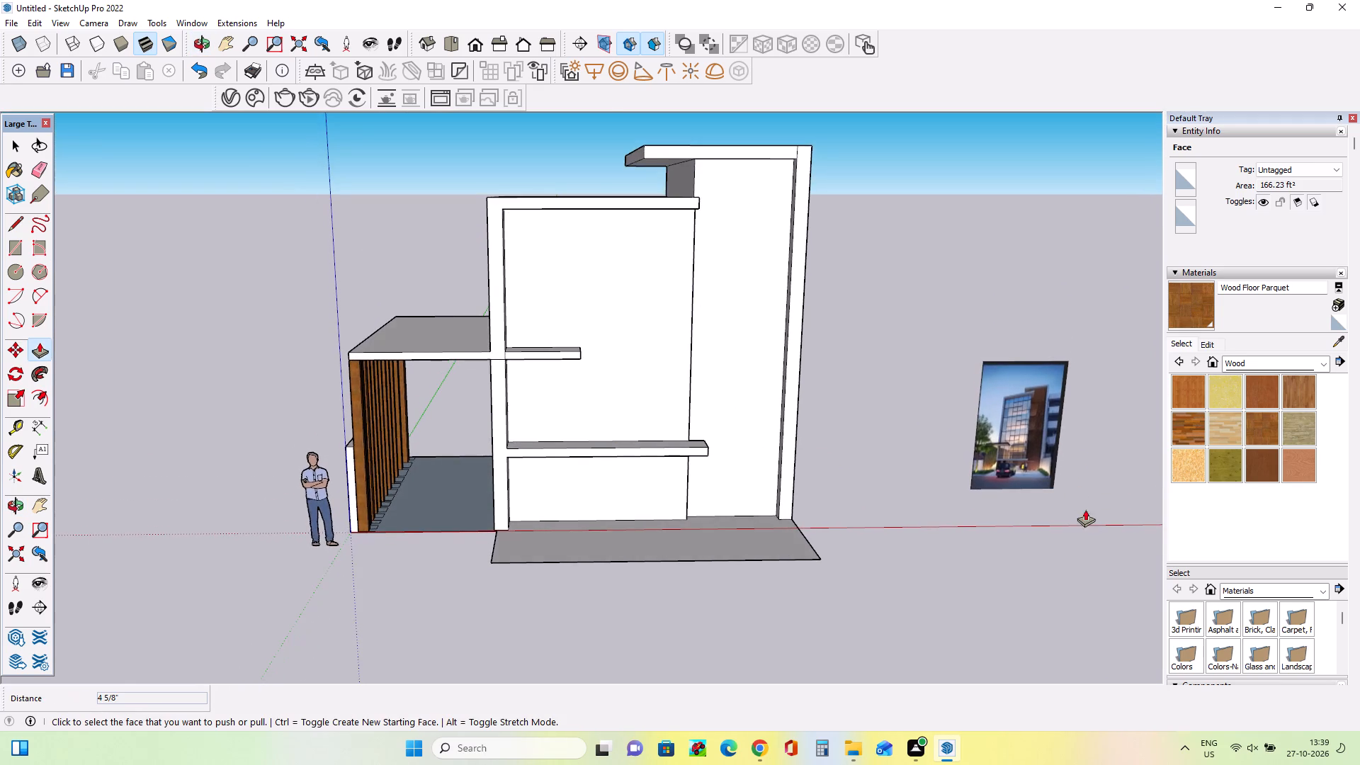
scroll(1055, 446, "up", 6)
scroll(1009, 385, "up", 18)
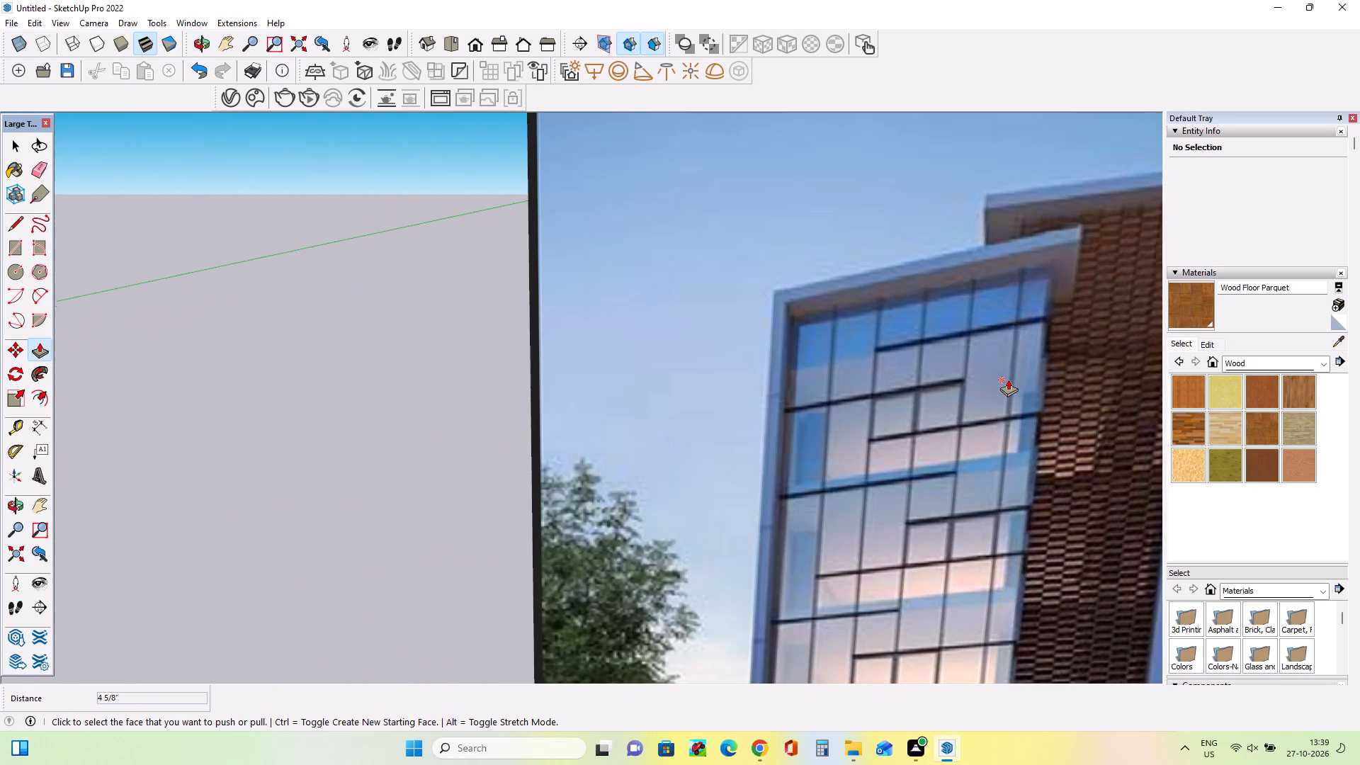
scroll(1008, 379, "down", 1)
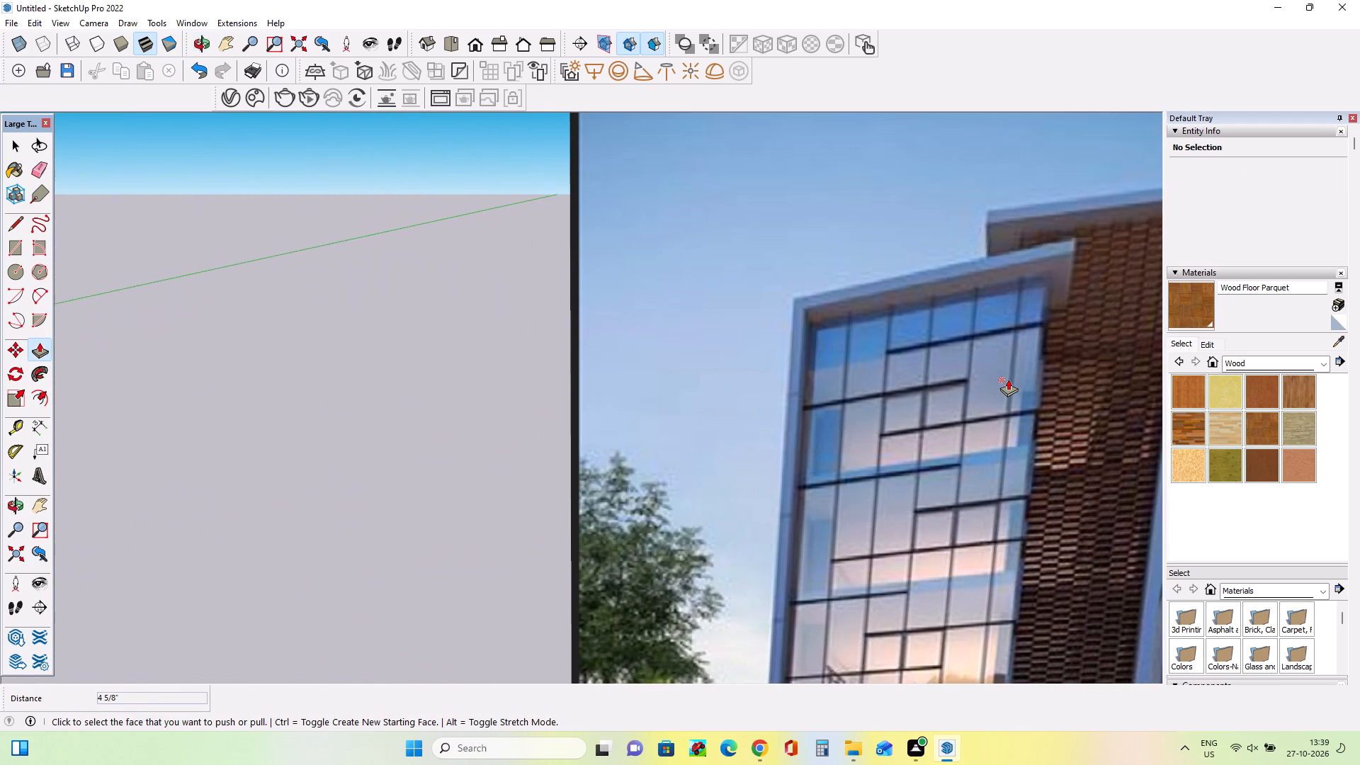
scroll(1008, 379, "down", 9)
scroll(1008, 379, "down", 13)
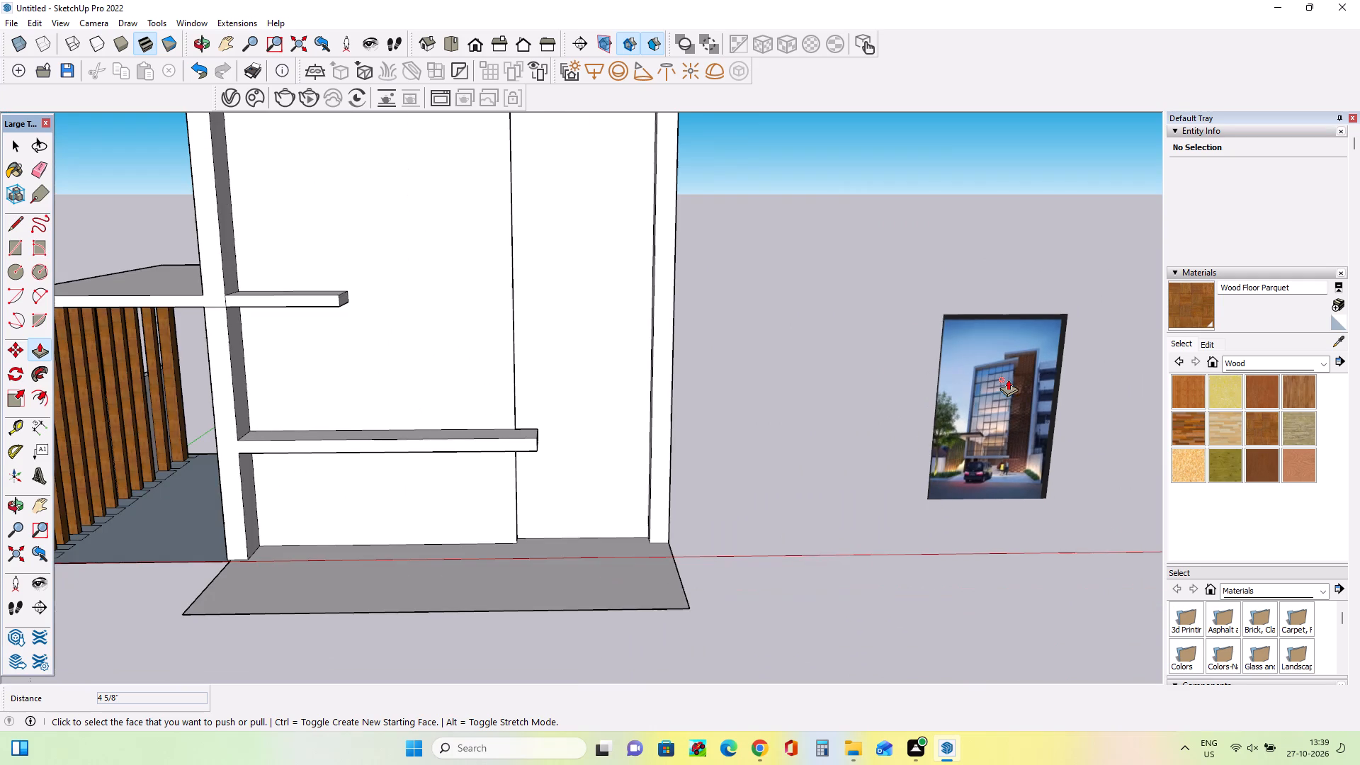
scroll(999, 394, "down", 3)
scroll(573, 193, "up", 3)
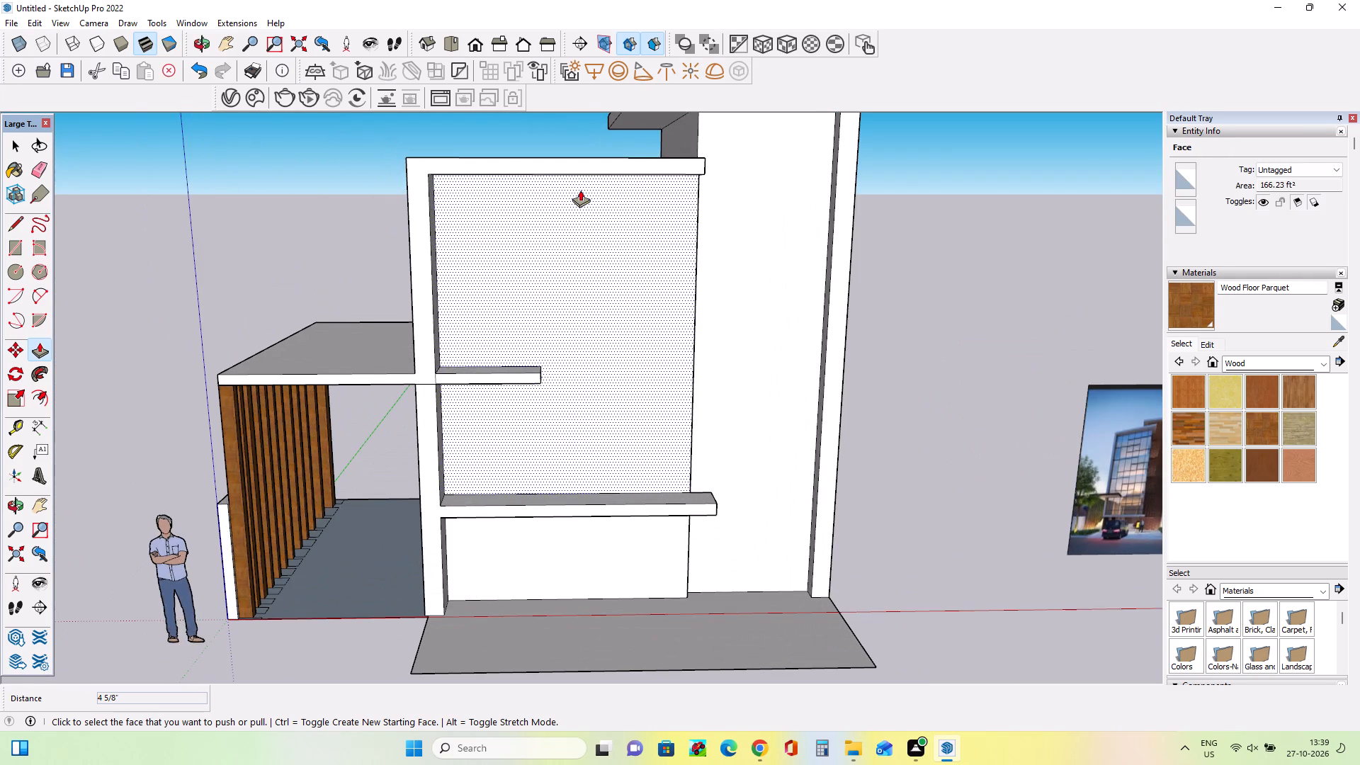
middle_click_drag(580, 188, 602, 126)
middle_click_drag(567, 290, 572, 347)
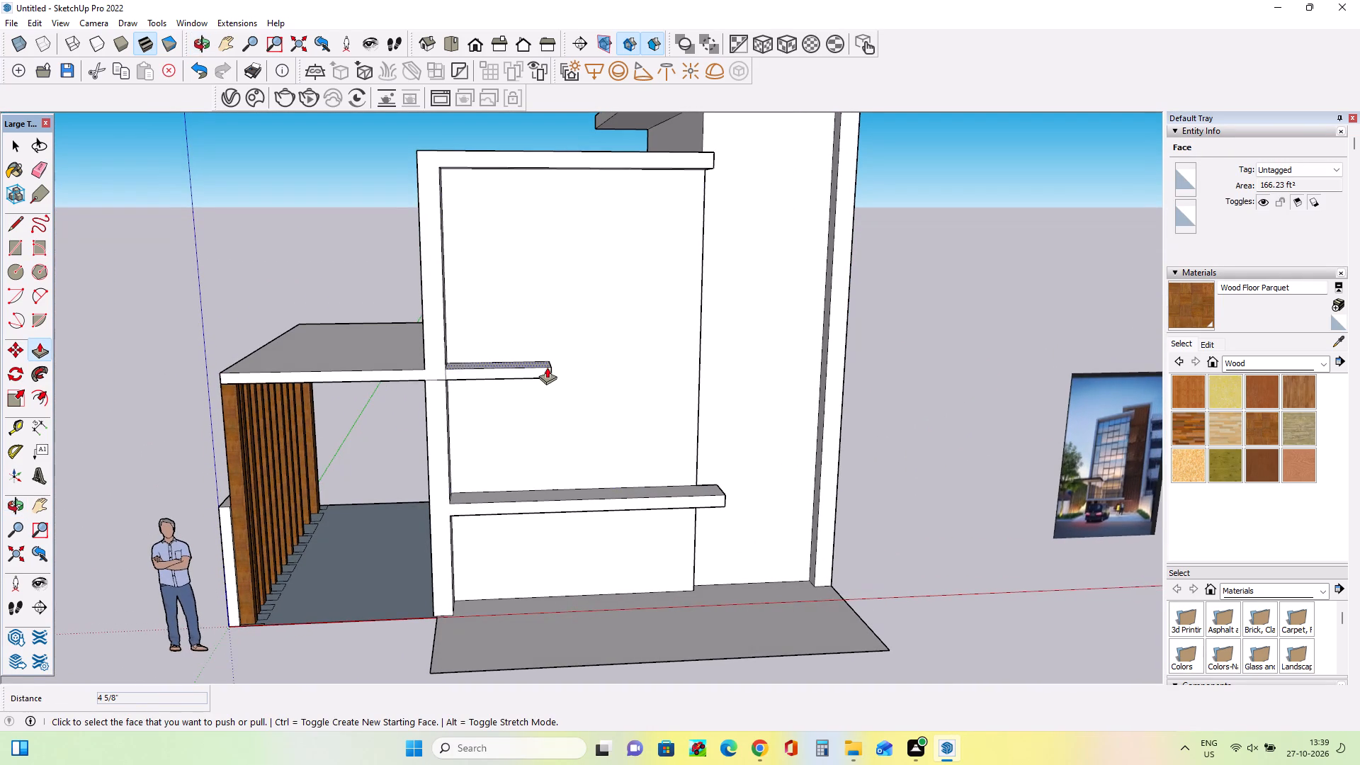
Push the short upper ledge's front face back to the wall and pull it out 1' 6 15/16" to align with the frame's front.
left_click_drag(545, 369, 552, 356)
middle_click_drag(552, 368, 587, 393)
scroll(548, 380, "up", 3)
left_click(543, 372)
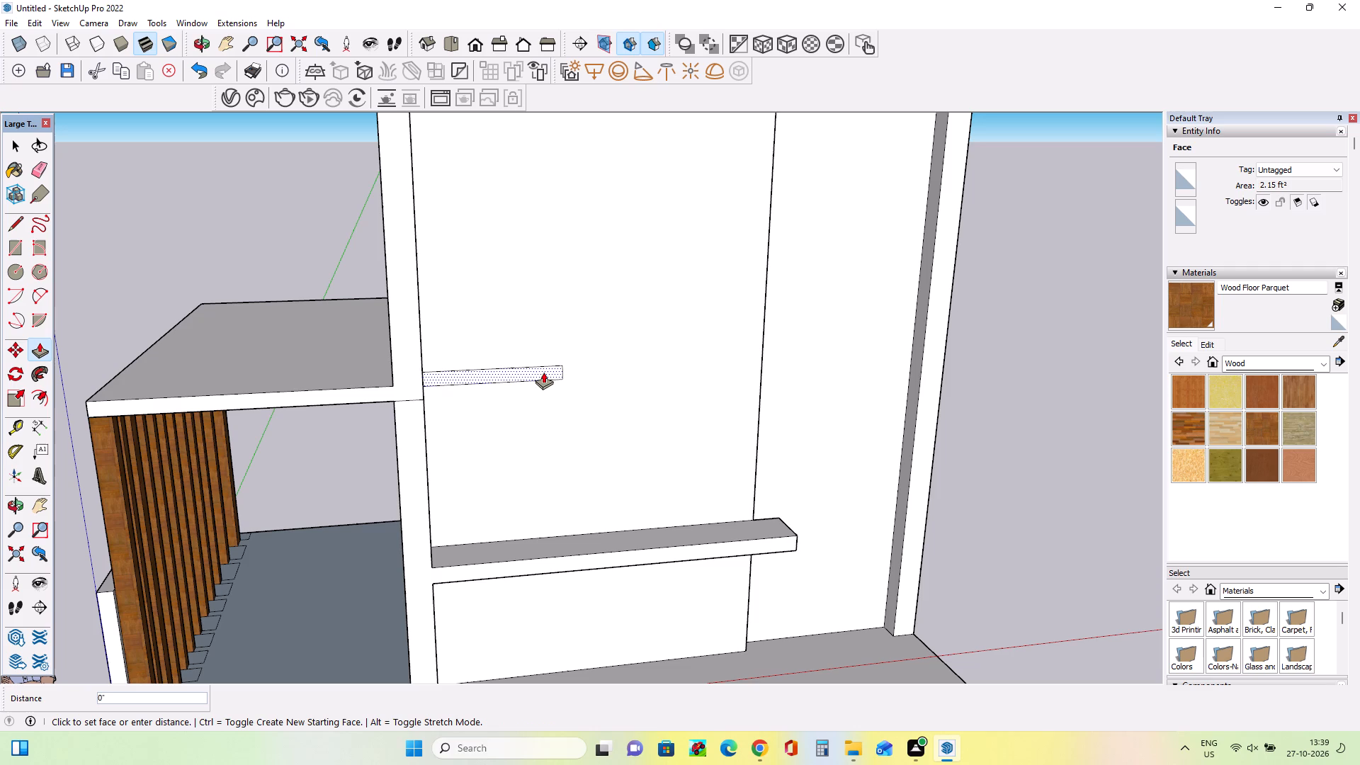
left_click(413, 398)
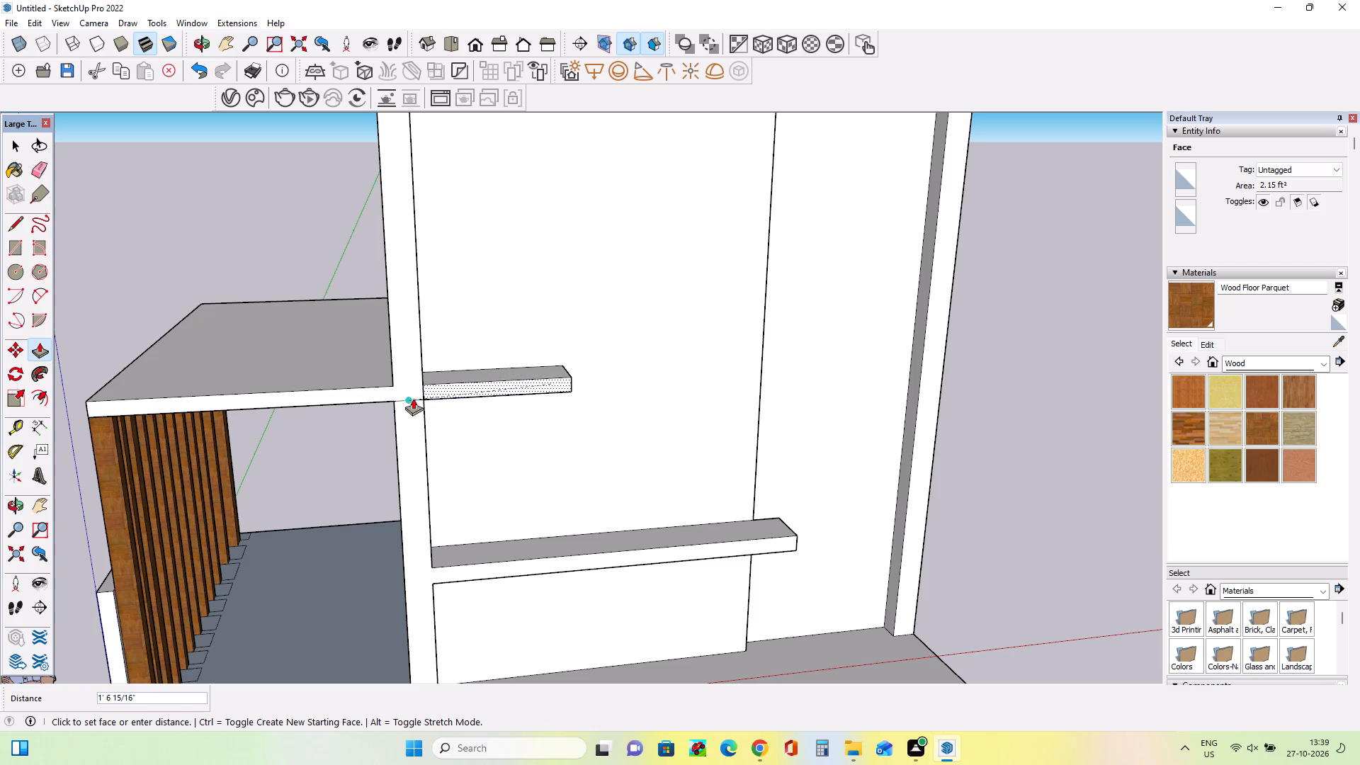
middle_click_drag(419, 392, 405, 373)
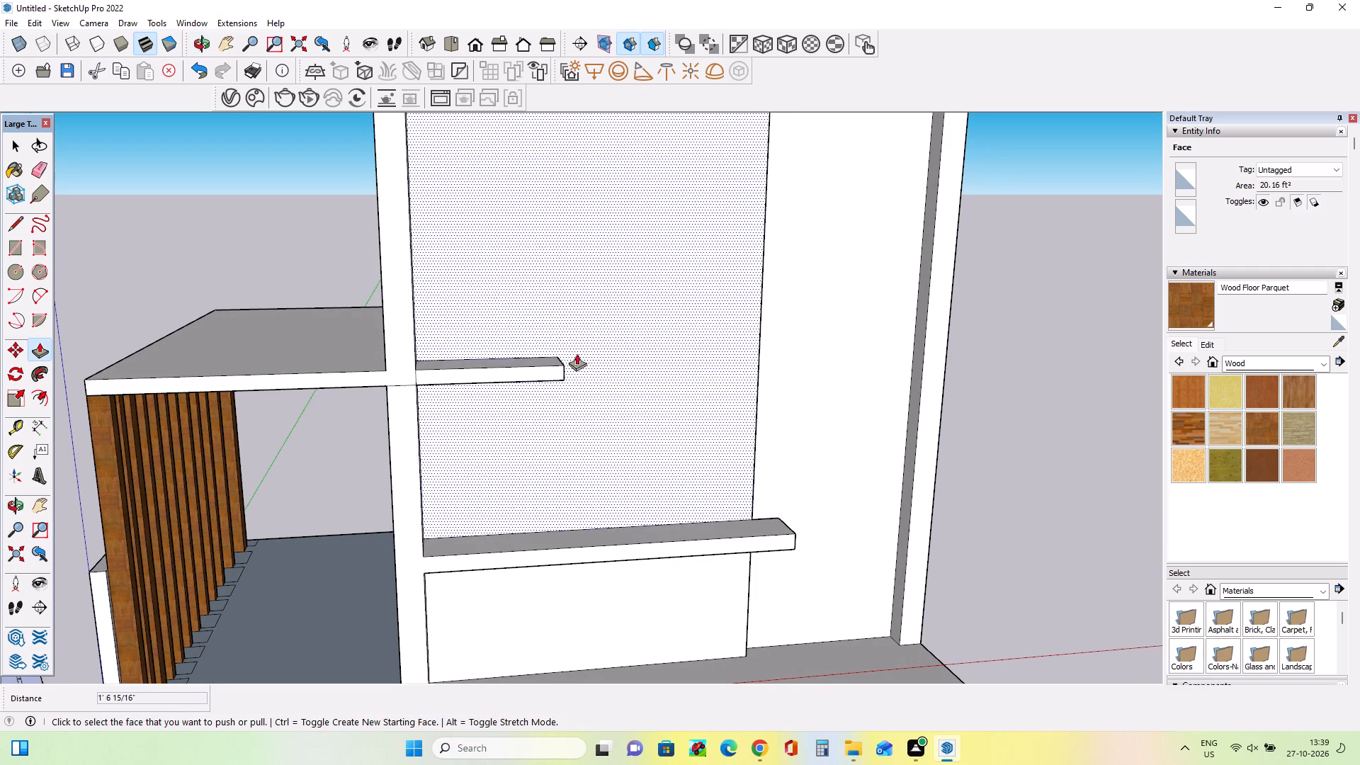
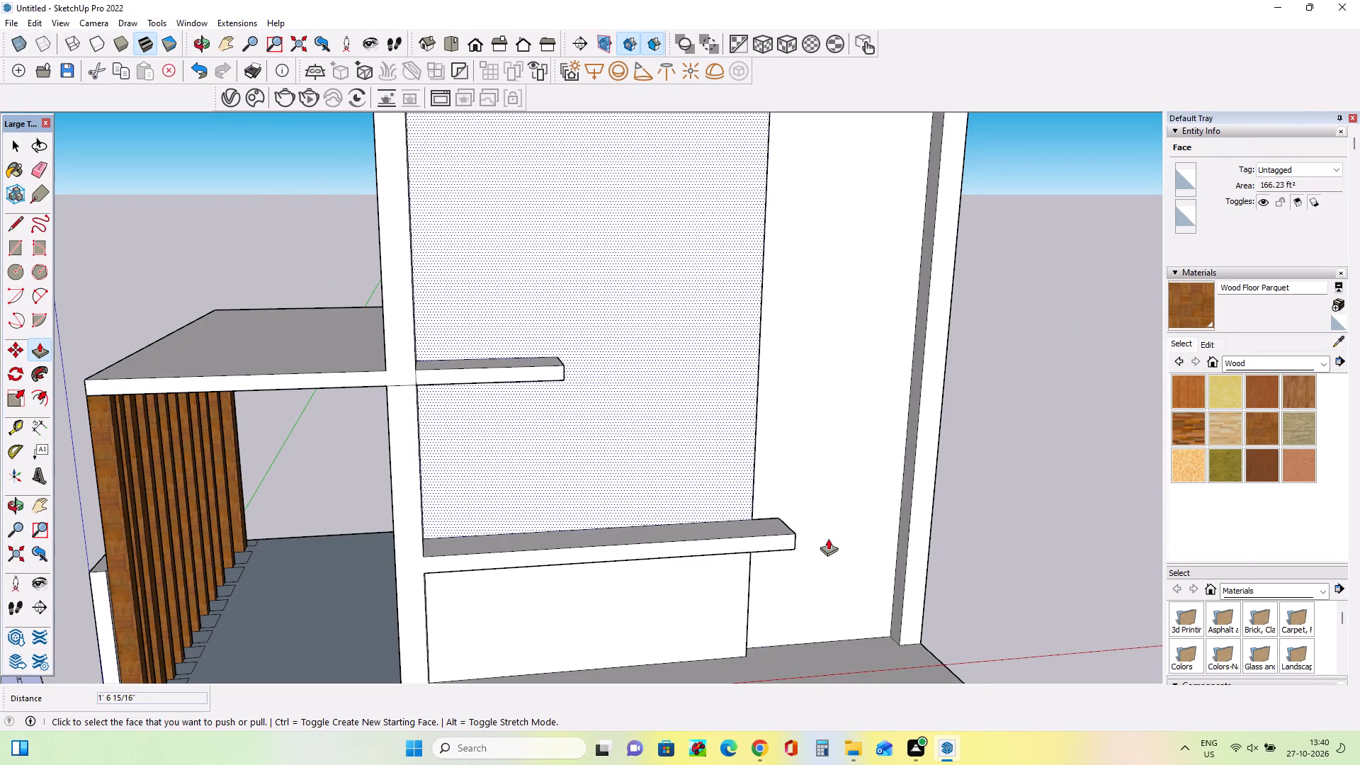
Examine the canopy, frame and ledges from several angles and compare them with the entrance area in the reference image.
middle_click_drag(960, 487, 834, 506)
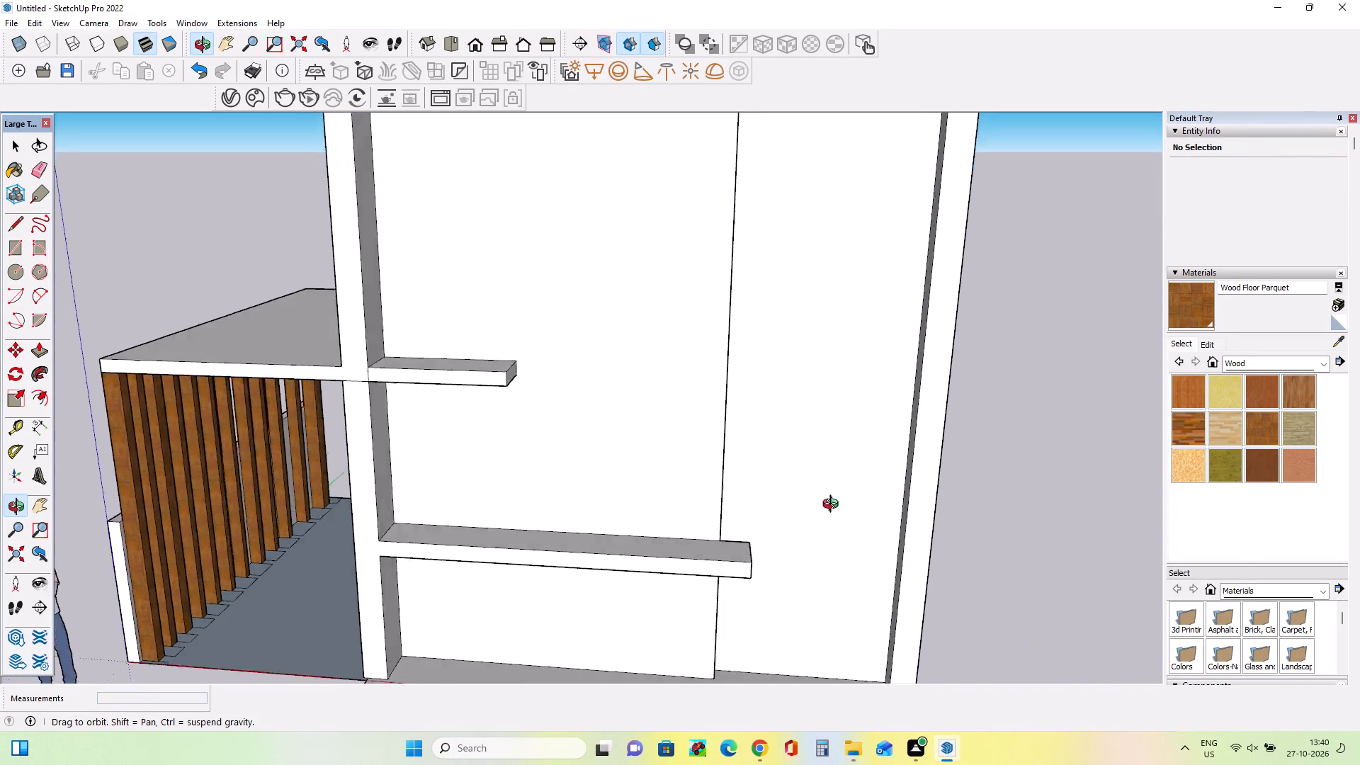
middle_click_drag(834, 506, 844, 498)
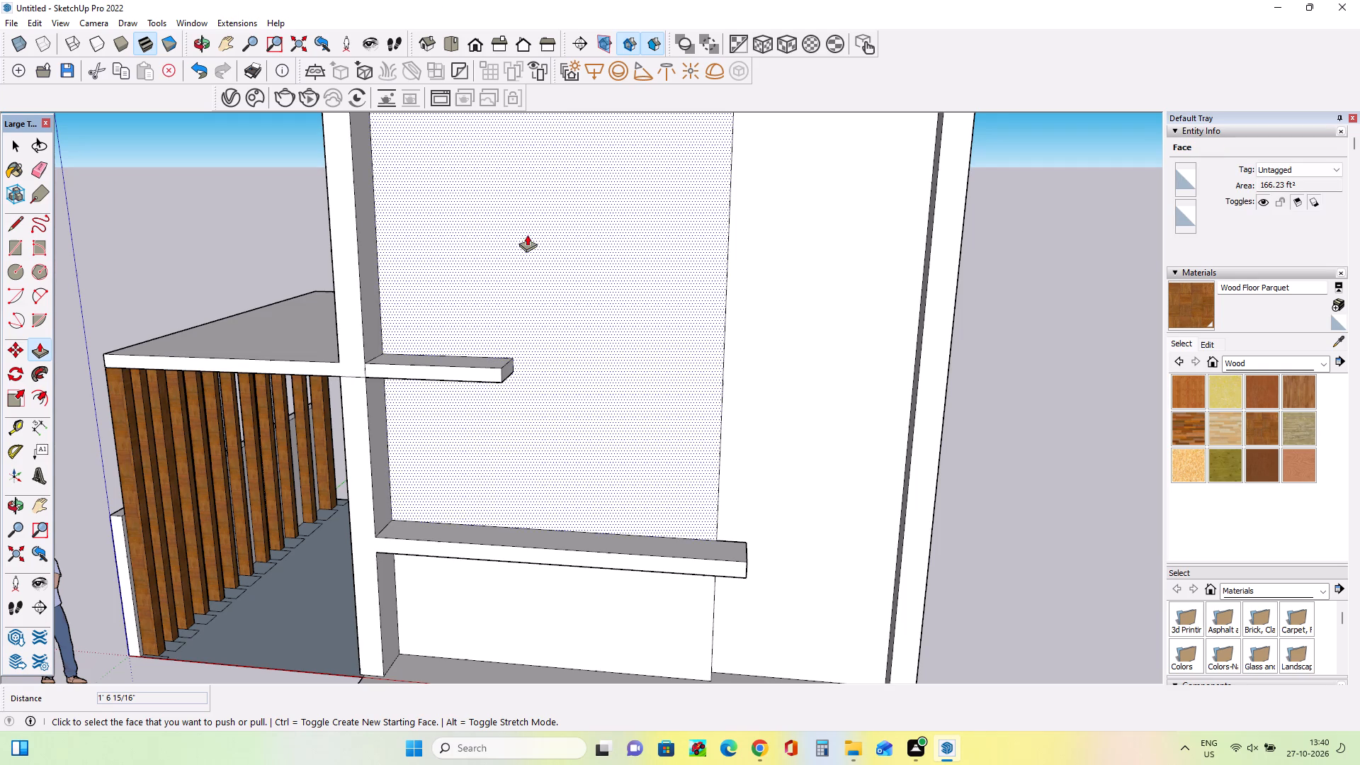
middle_click_drag(527, 235, 594, 302)
scroll(594, 302, "down", 8)
scroll(460, 482, "up", 1)
middle_click_drag(460, 482, 467, 428)
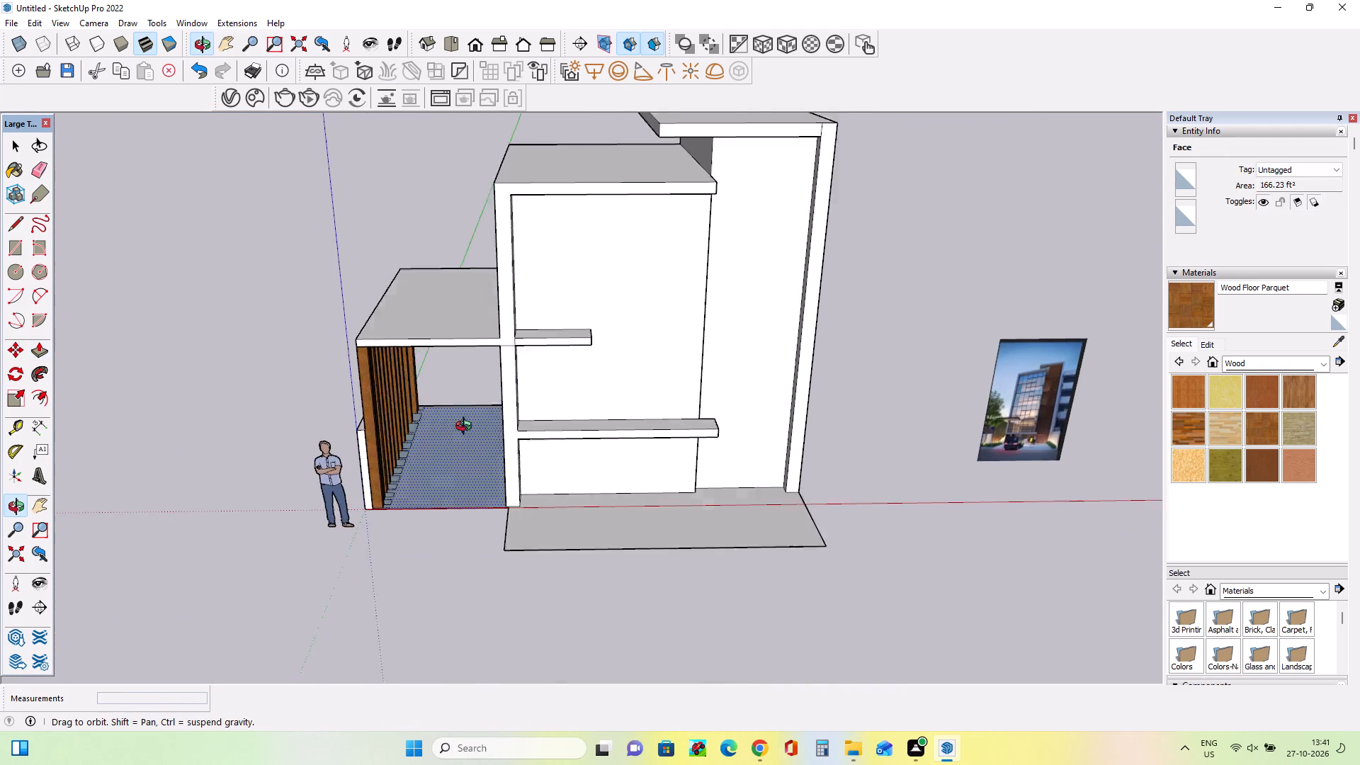
middle_click_drag(467, 428, 468, 409)
scroll(555, 393, "down", 8)
scroll(836, 414, "up", 4)
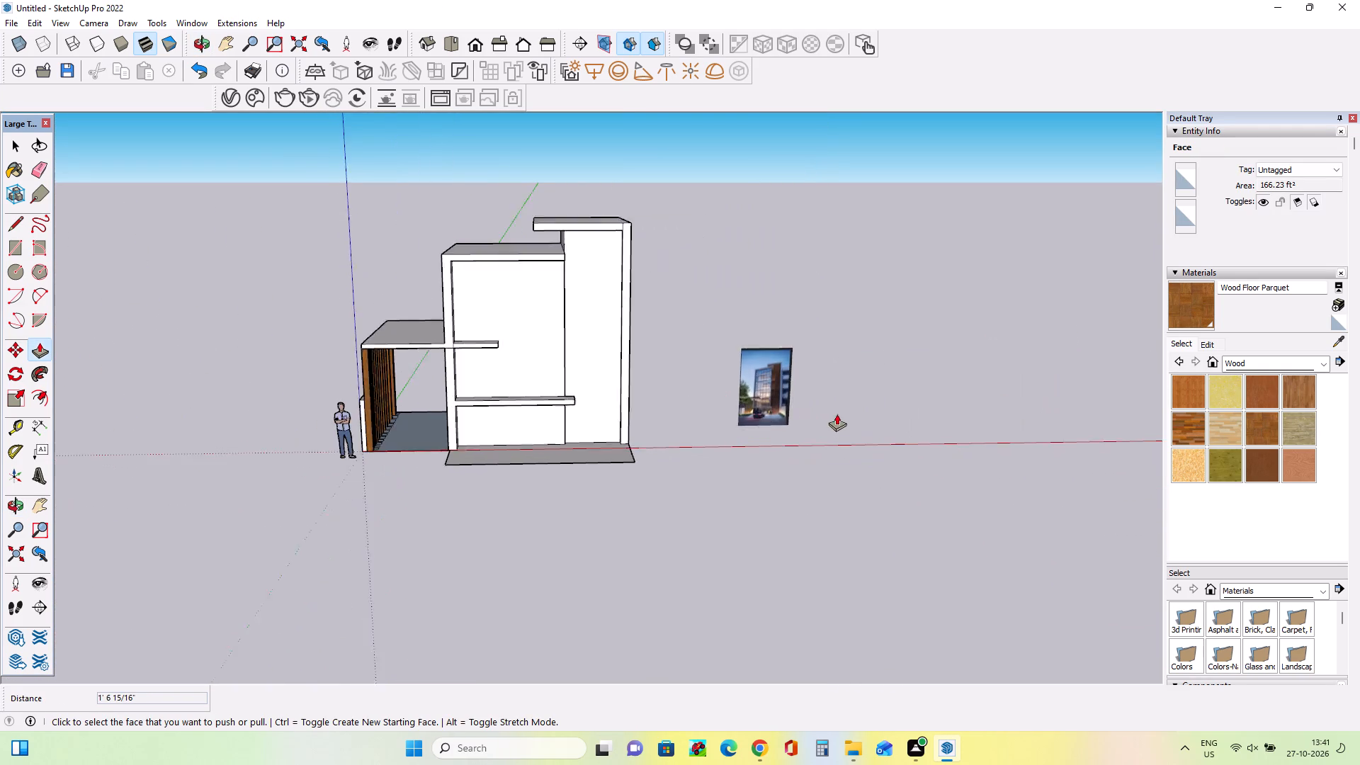
scroll(653, 365, "up", 12)
scroll(800, 424, "down", 1)
scroll(800, 424, "up", 18)
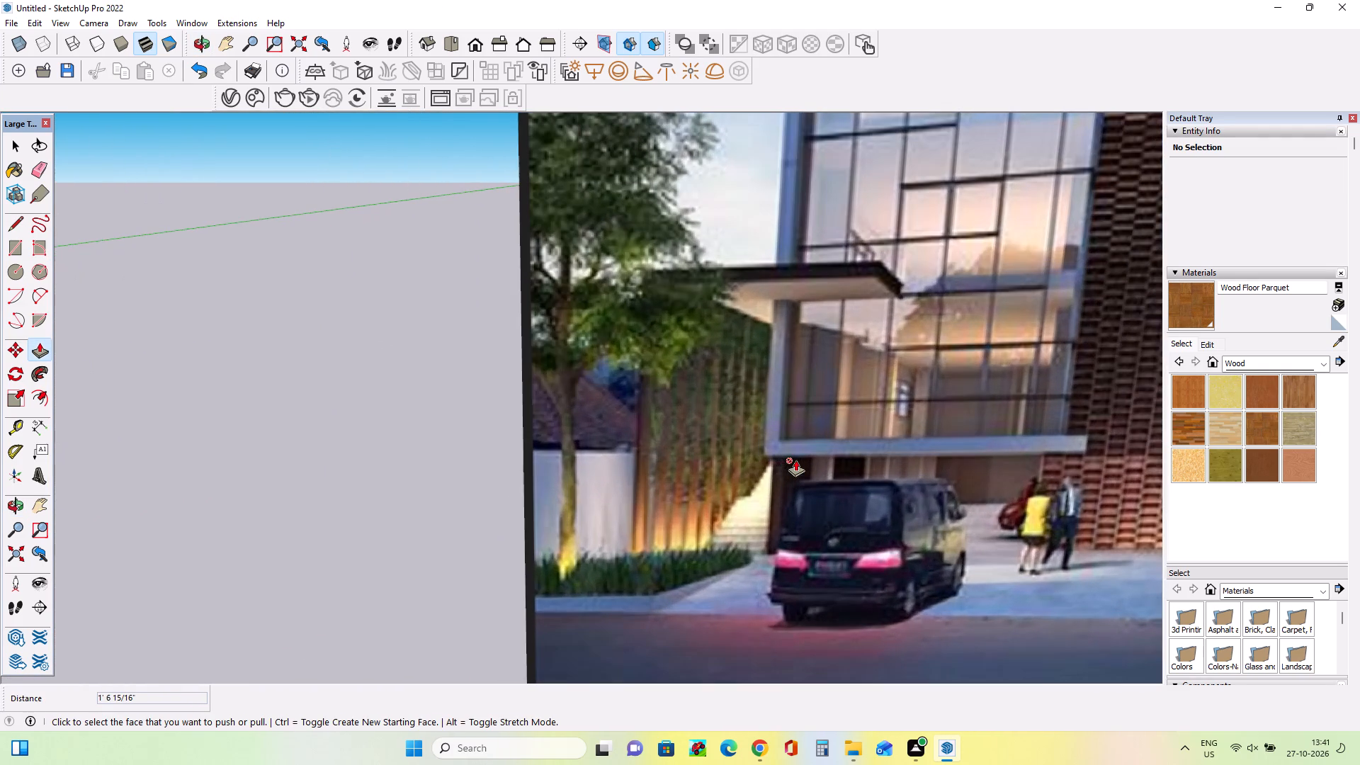
scroll(795, 460, "down", 20)
scroll(795, 460, "down", 3)
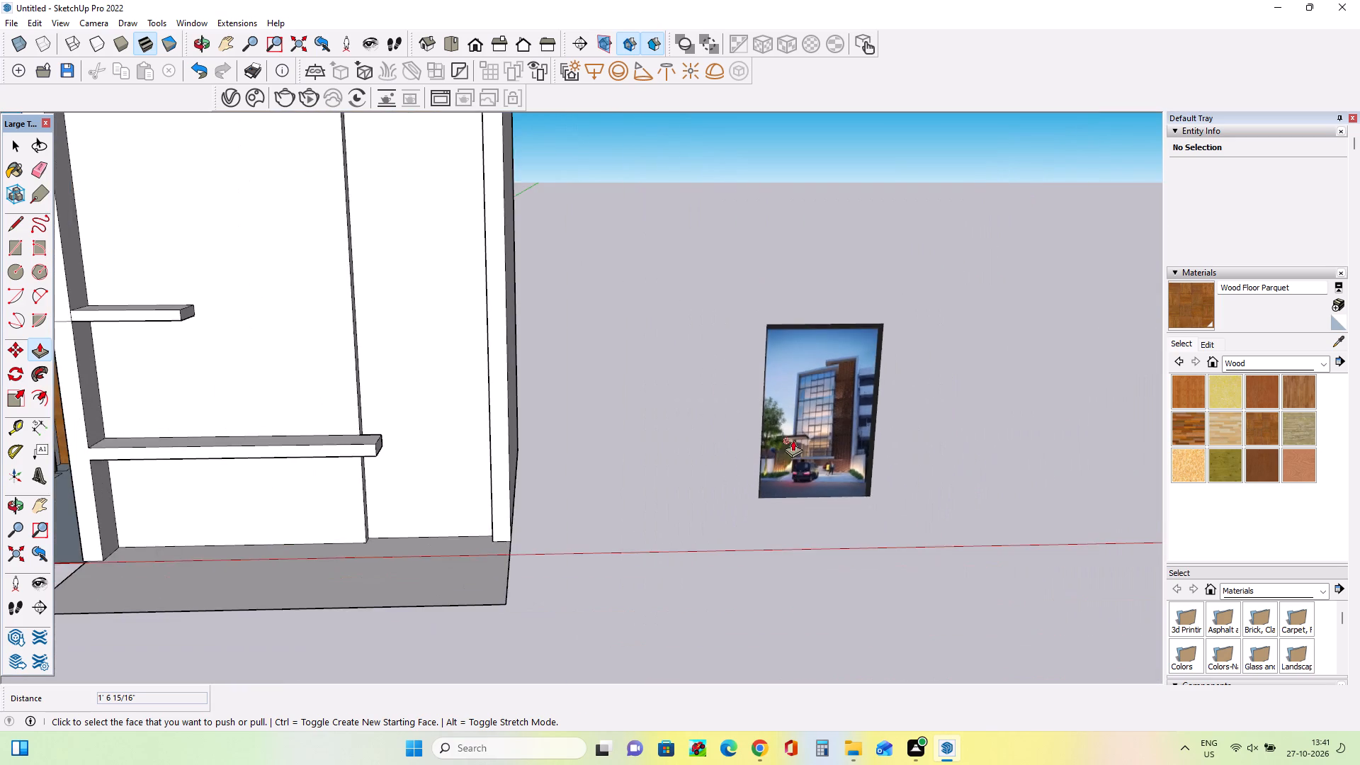
scroll(793, 429, "up", 4)
scroll(848, 424, "down", 12)
middle_click_drag(726, 456, 704, 481)
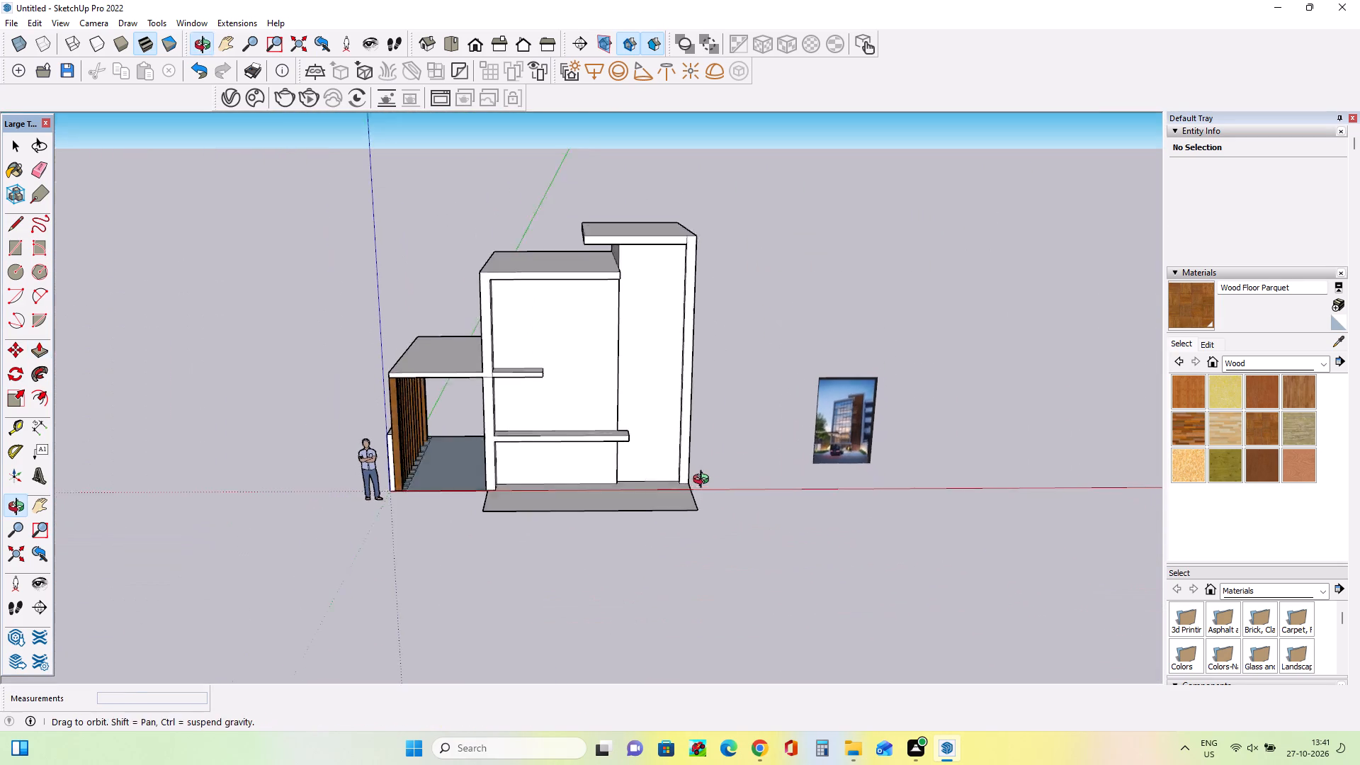
middle_click_drag(704, 481, 701, 481)
scroll(695, 478, "down", 1)
scroll(474, 373, "up", 7)
Push/Pull the canopy frame's front face and the lower post and ledge's front face into line, the latter by about 1 15/16".
left_click(433, 390)
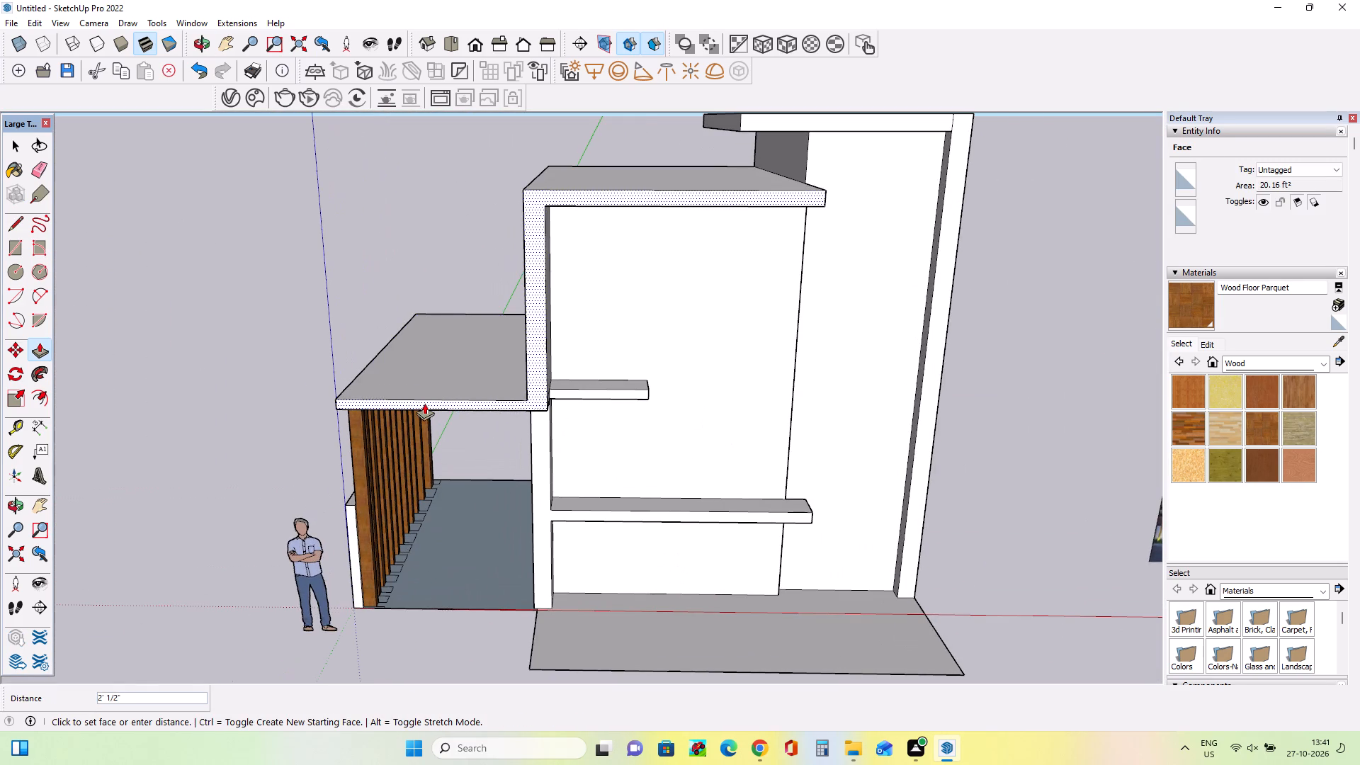
middle_click_drag(417, 402, 404, 368)
scroll(584, 378, "up", 3)
left_click_drag(548, 380, 510, 380)
left_click_drag(528, 446, 520, 433)
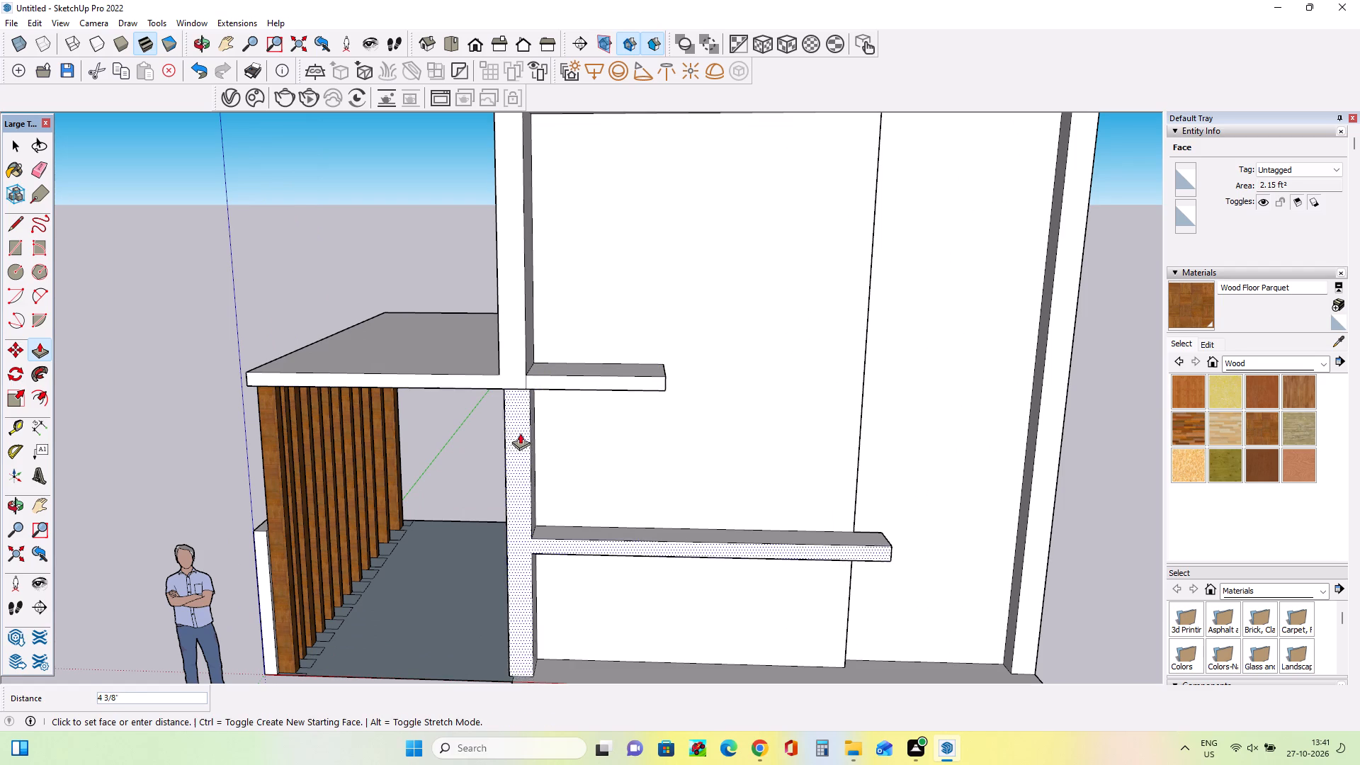
left_click_drag(520, 433, 506, 382)
Examine the aligned canopy, frame and ledges and compare the front wall with the glazing in the reference image.
middle_click_drag(536, 401, 477, 392)
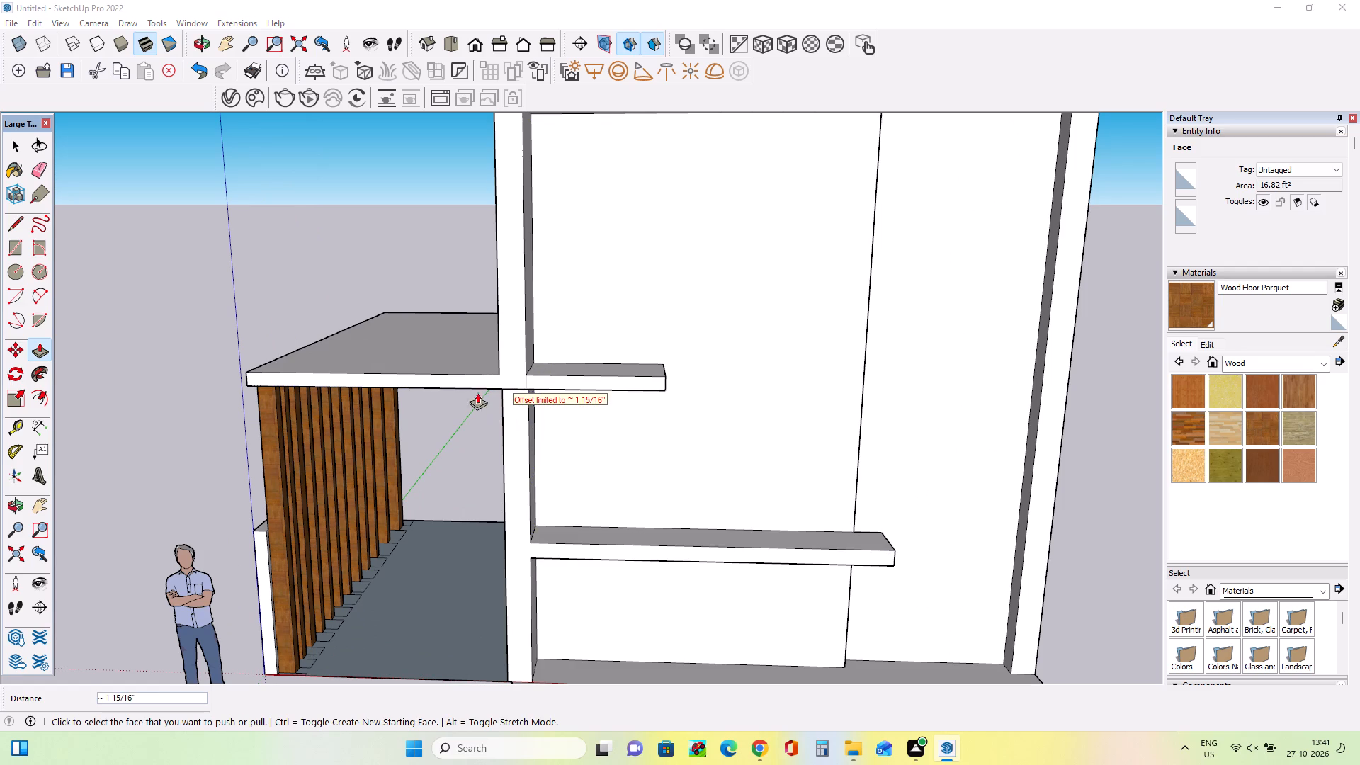
middle_click_drag(477, 392, 466, 381)
middle_click_drag(456, 342, 463, 329)
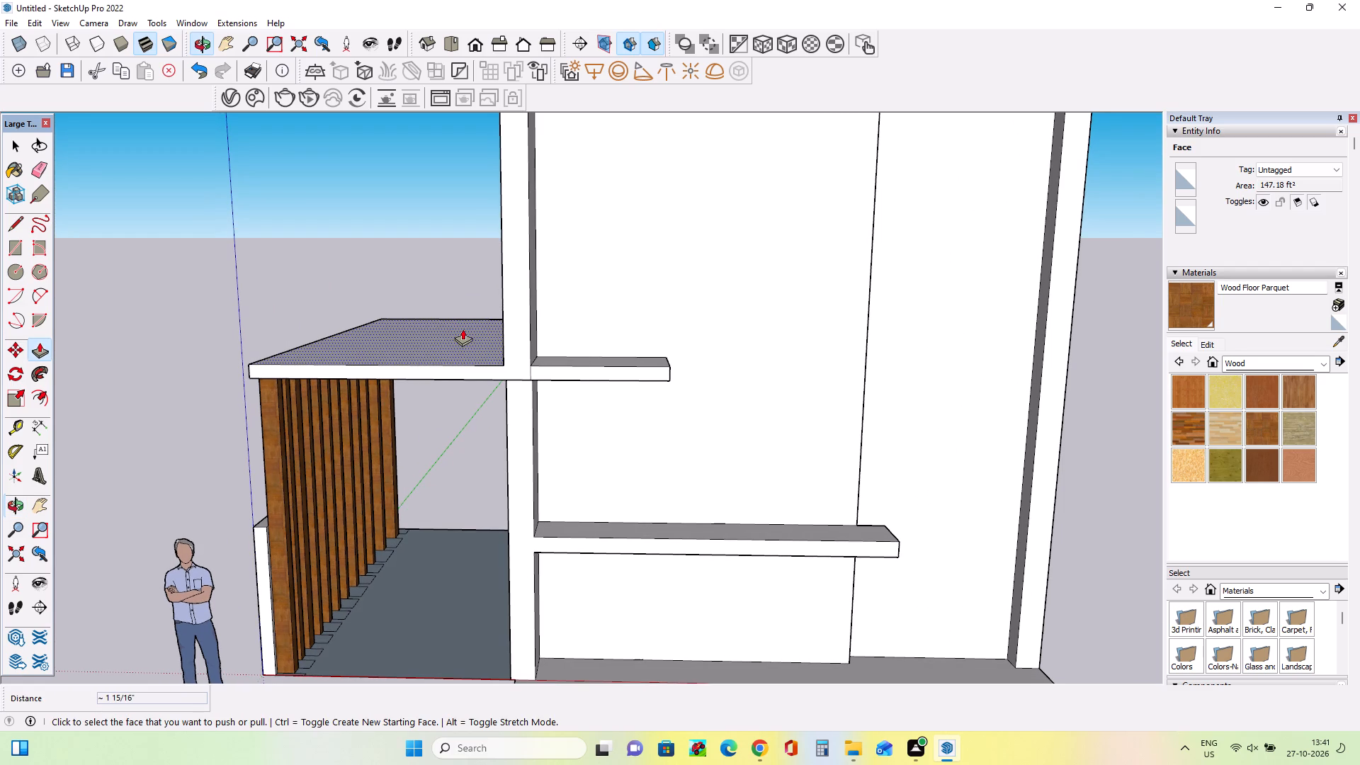
middle_click_drag(519, 335, 524, 361)
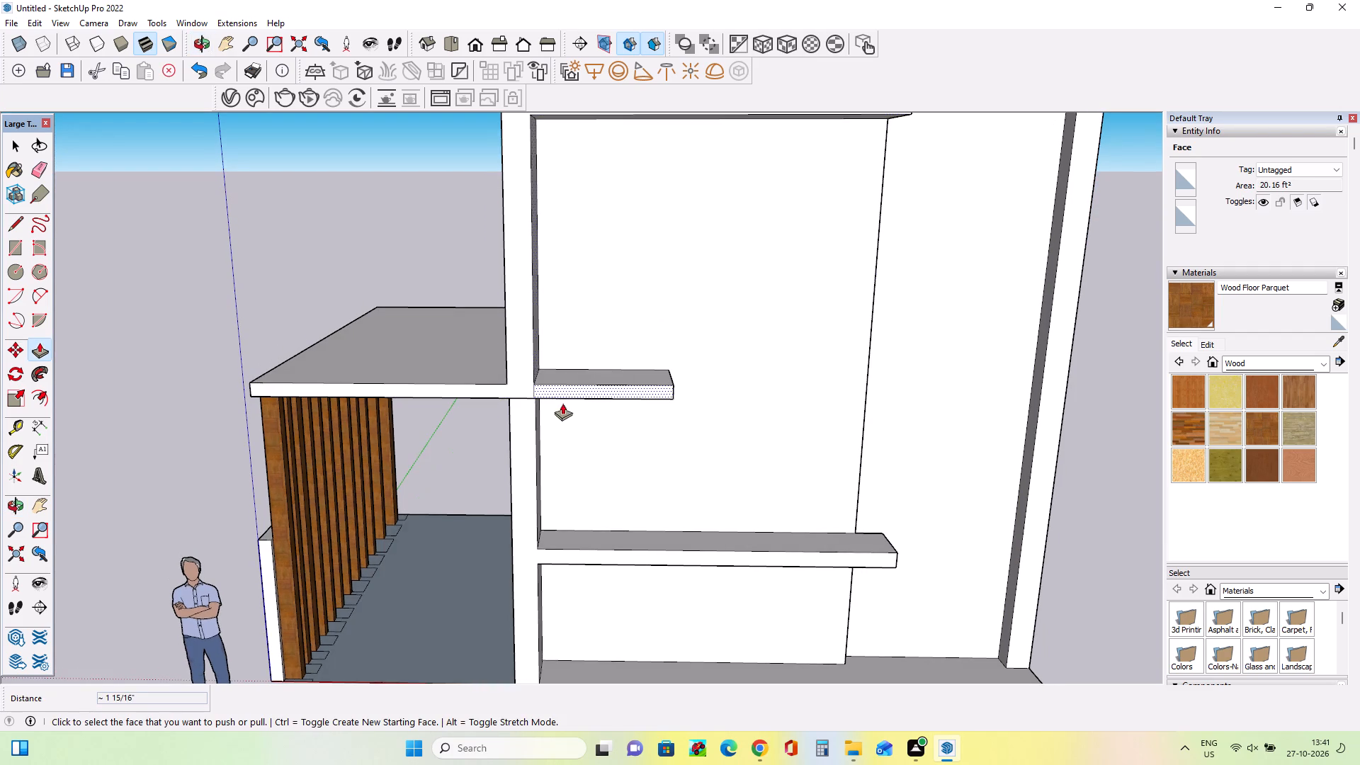
scroll(551, 380, "up", 2)
scroll(520, 351, "down", 7)
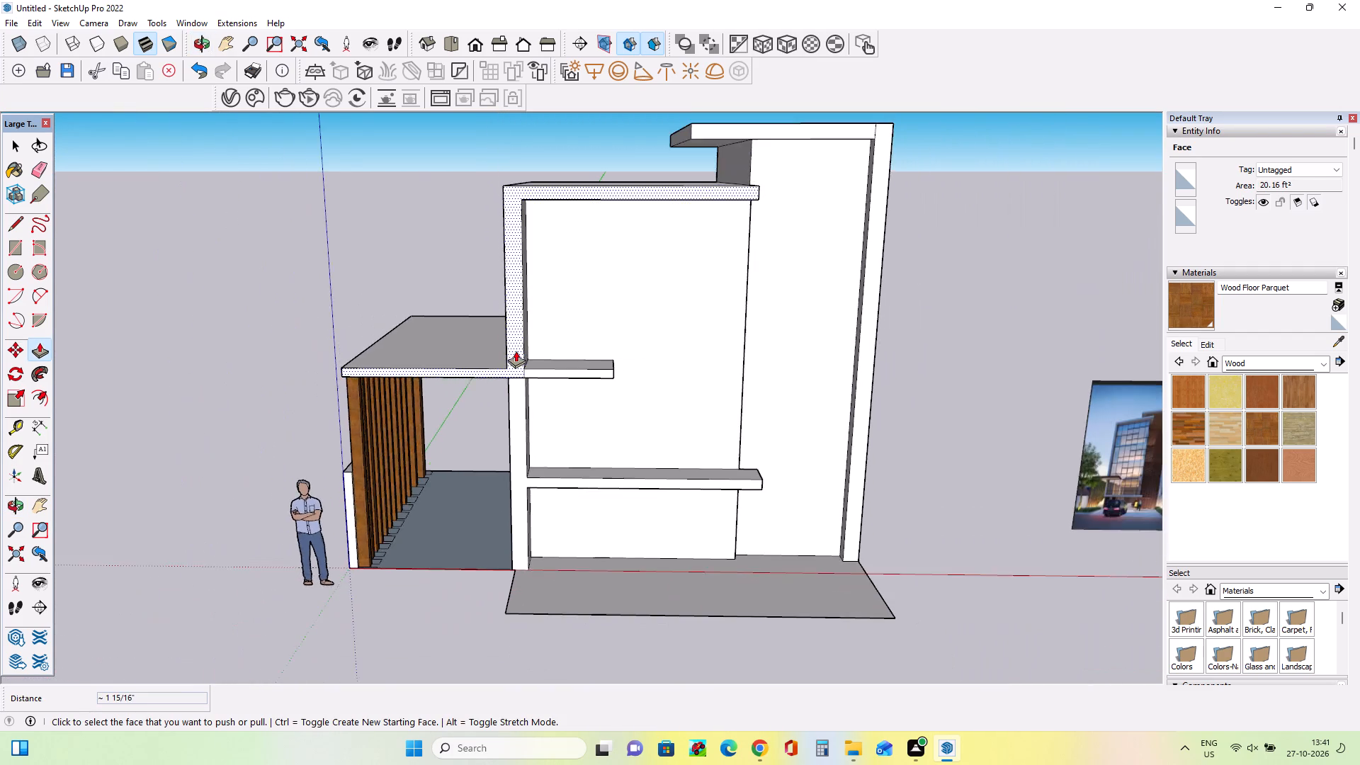
scroll(516, 351, "down", 3)
middle_click_drag(498, 331, 509, 307)
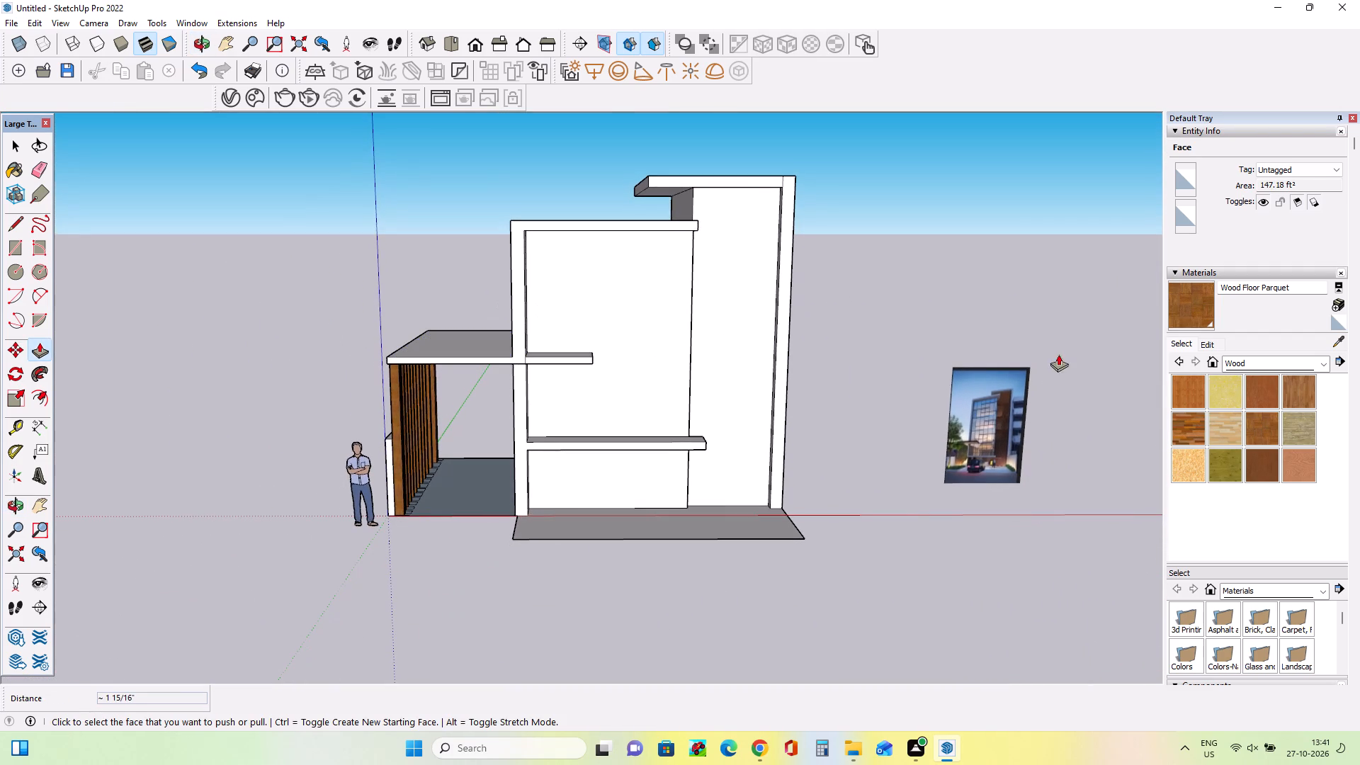
scroll(981, 454, "up", 11)
scroll(976, 453, "down", 11)
middle_click_drag(961, 385, 948, 351)
scroll(941, 345, "down", 1)
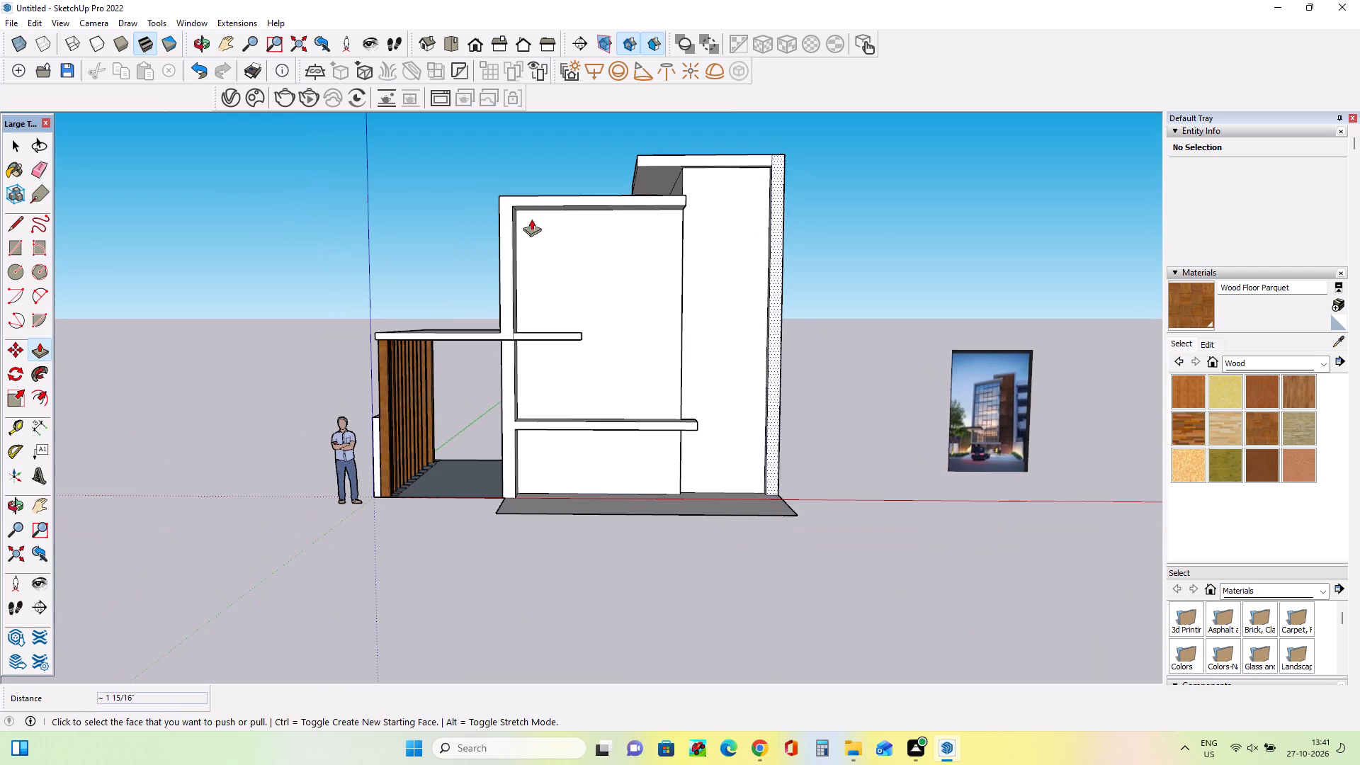
Draw a narrow vertical mullion rectangle about 8' 5 5/8" tall on the front wall, from the top frame down to the short upper ledge.
scroll(531, 217, "up", 3)
middle_click_drag(565, 215, 560, 169)
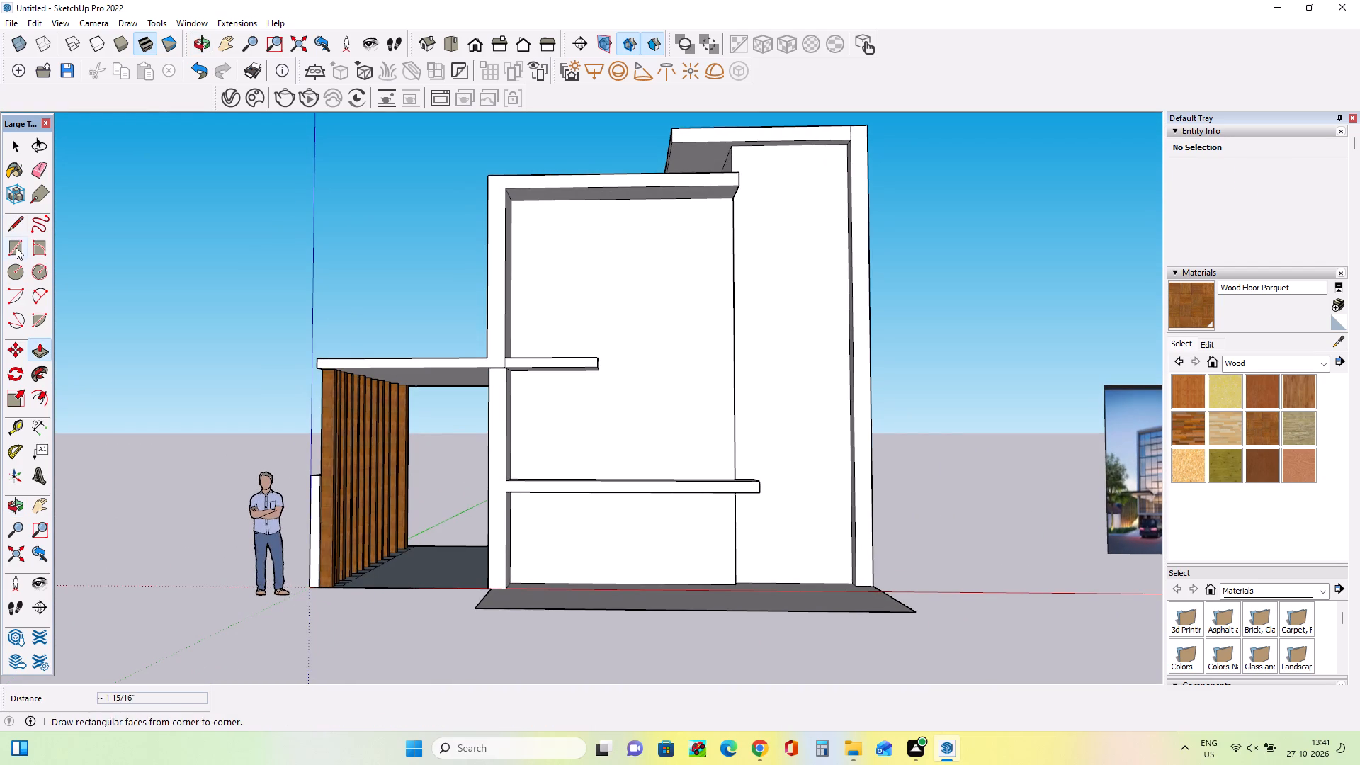
left_click(16, 247)
middle_click_drag(448, 331, 446, 344)
scroll(514, 273, "up", 3)
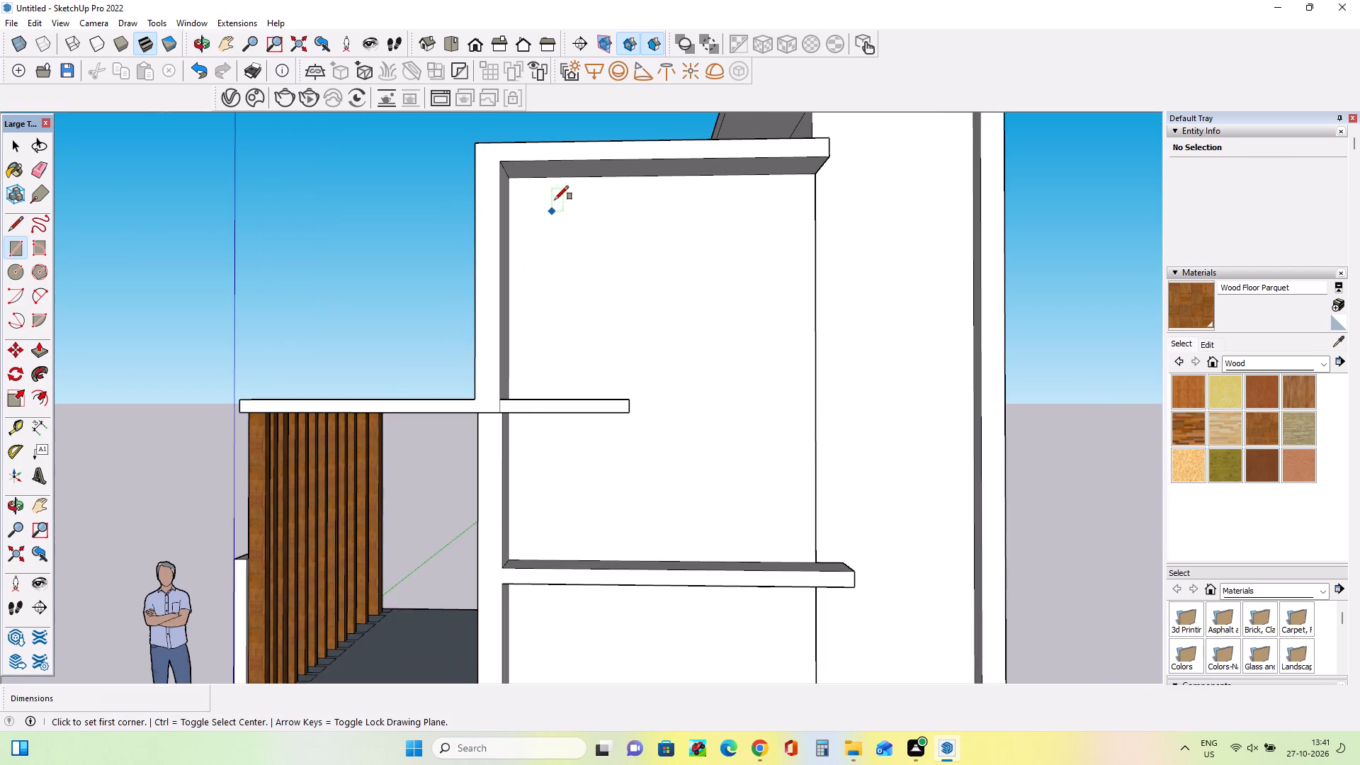
middle_click_drag(560, 188, 570, 166)
left_click(572, 171)
middle_click_drag(615, 392, 594, 478)
scroll(581, 428, "up", 4)
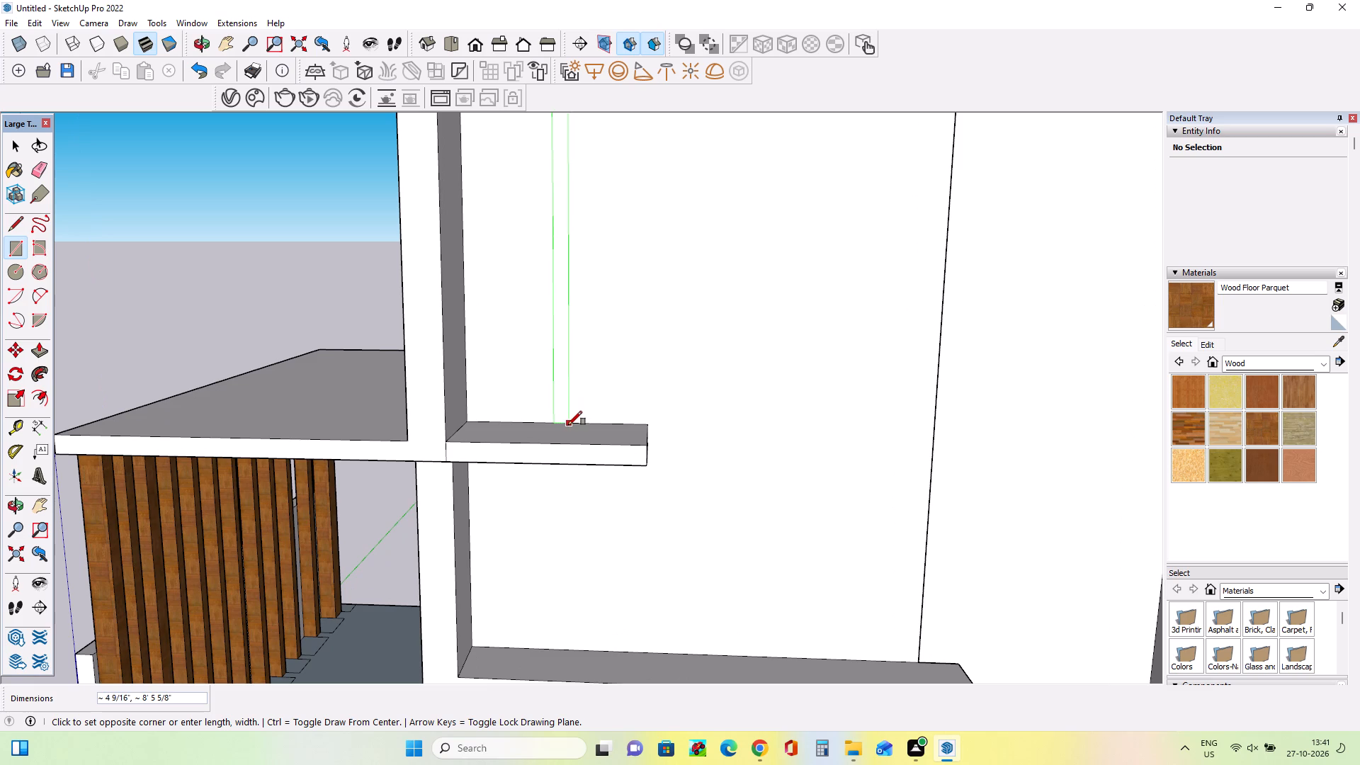
scroll(565, 421, "up", 4)
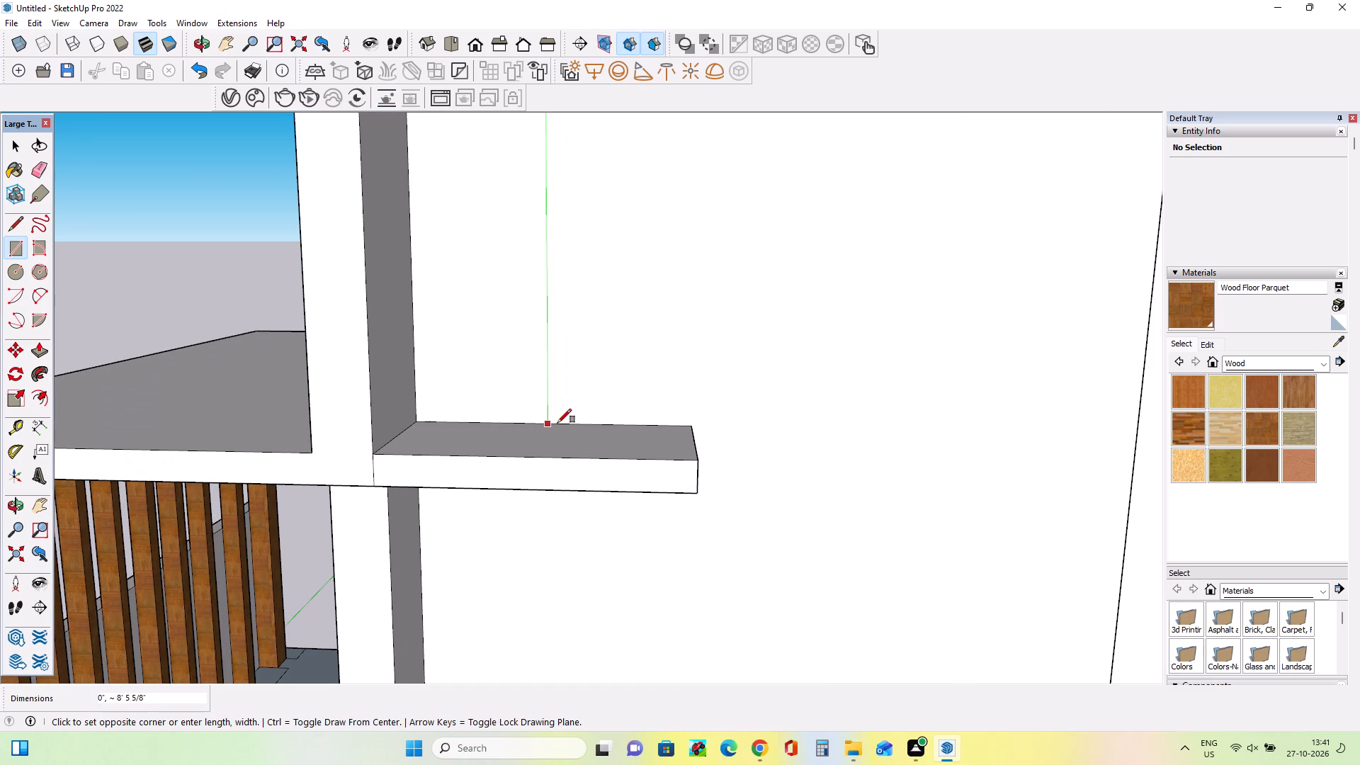
scroll(557, 423, "up", 3)
left_click(557, 422)
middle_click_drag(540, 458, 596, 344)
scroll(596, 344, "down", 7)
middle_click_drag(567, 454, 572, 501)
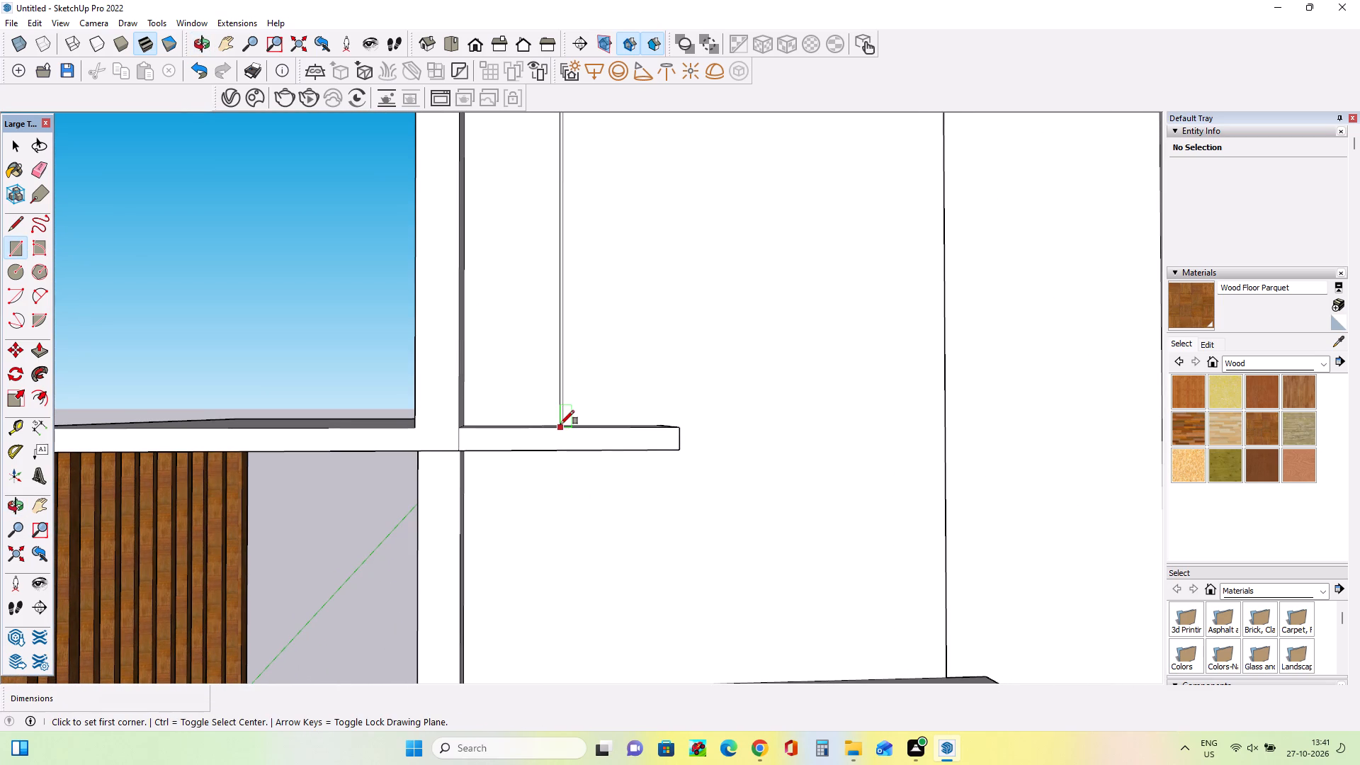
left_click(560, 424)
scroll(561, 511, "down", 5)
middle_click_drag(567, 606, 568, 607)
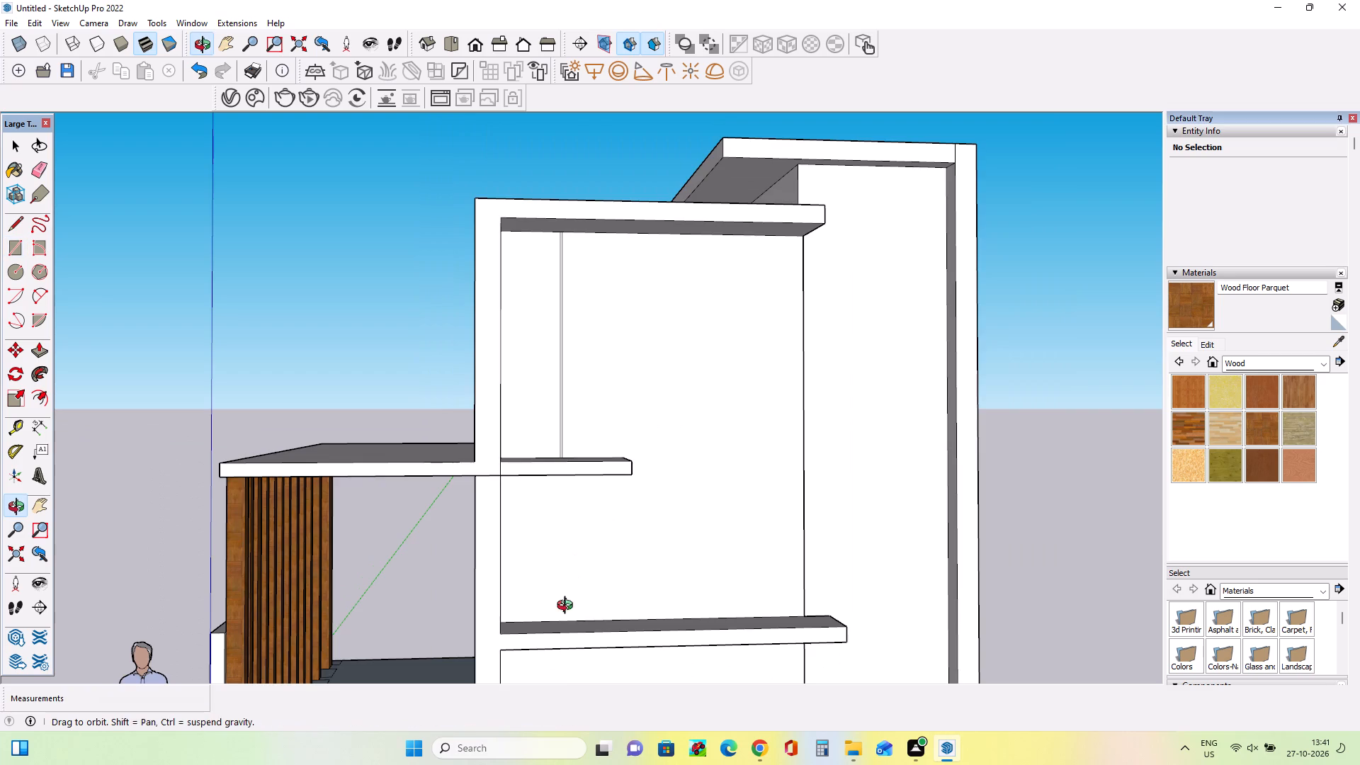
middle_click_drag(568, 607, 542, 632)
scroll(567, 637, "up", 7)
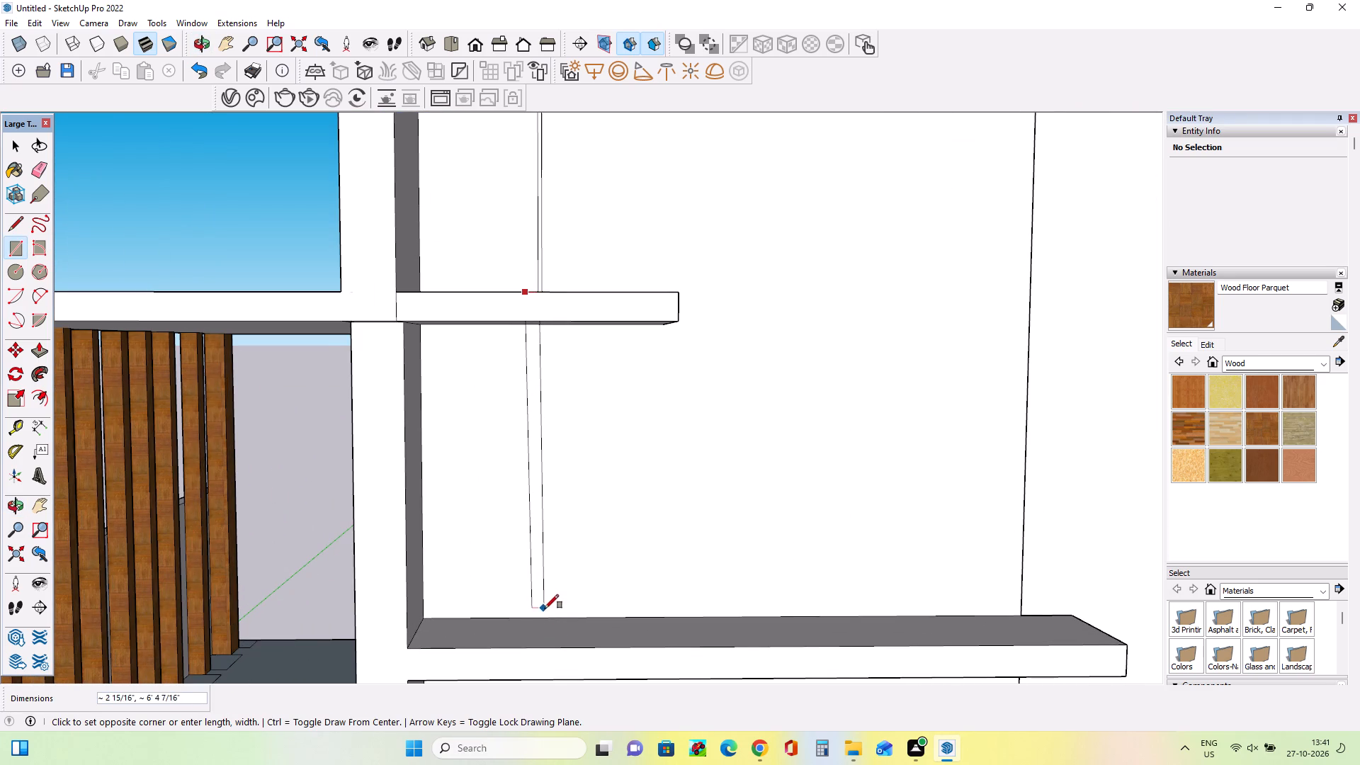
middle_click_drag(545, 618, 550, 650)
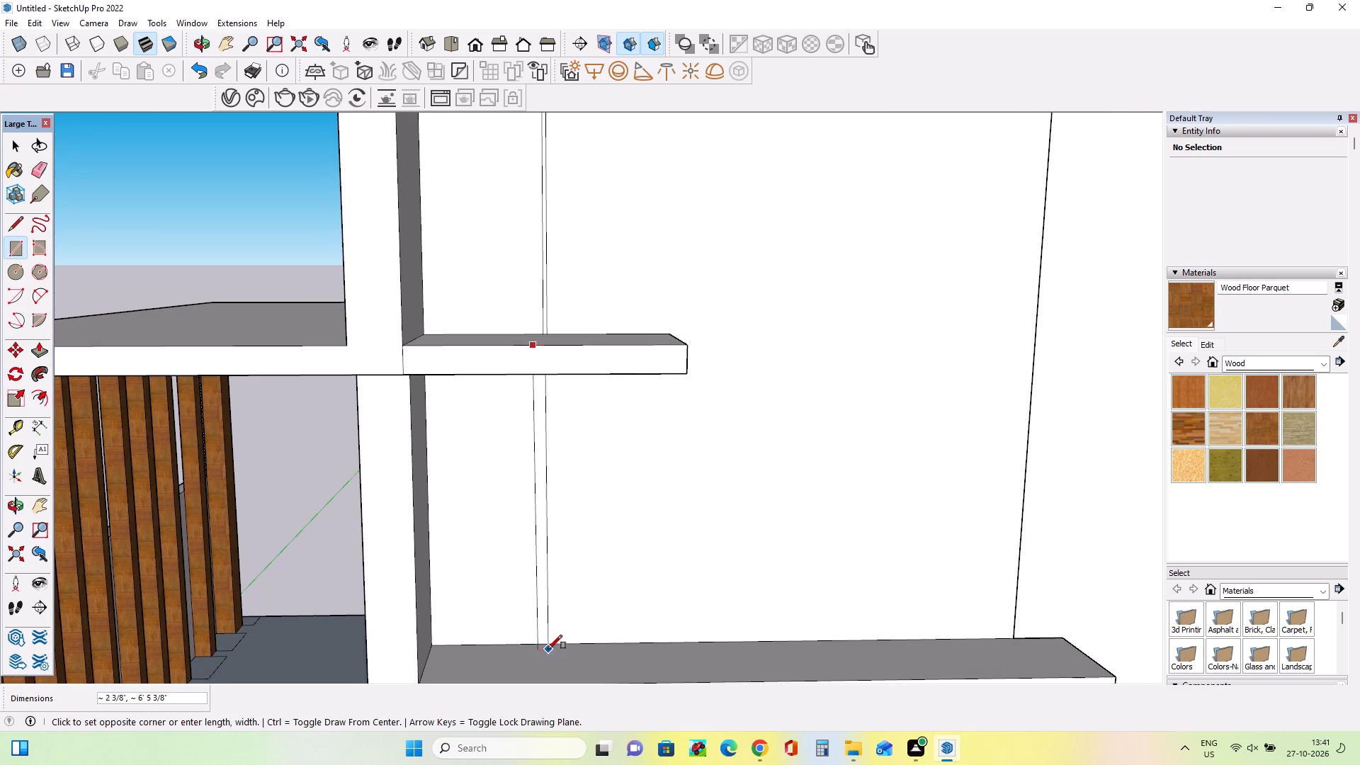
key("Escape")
Draw two vertical lines about 6' 1 1/8" long continuing the mullion strip's edges from the short upper ledge to the lower ledge.
left_click(19, 225)
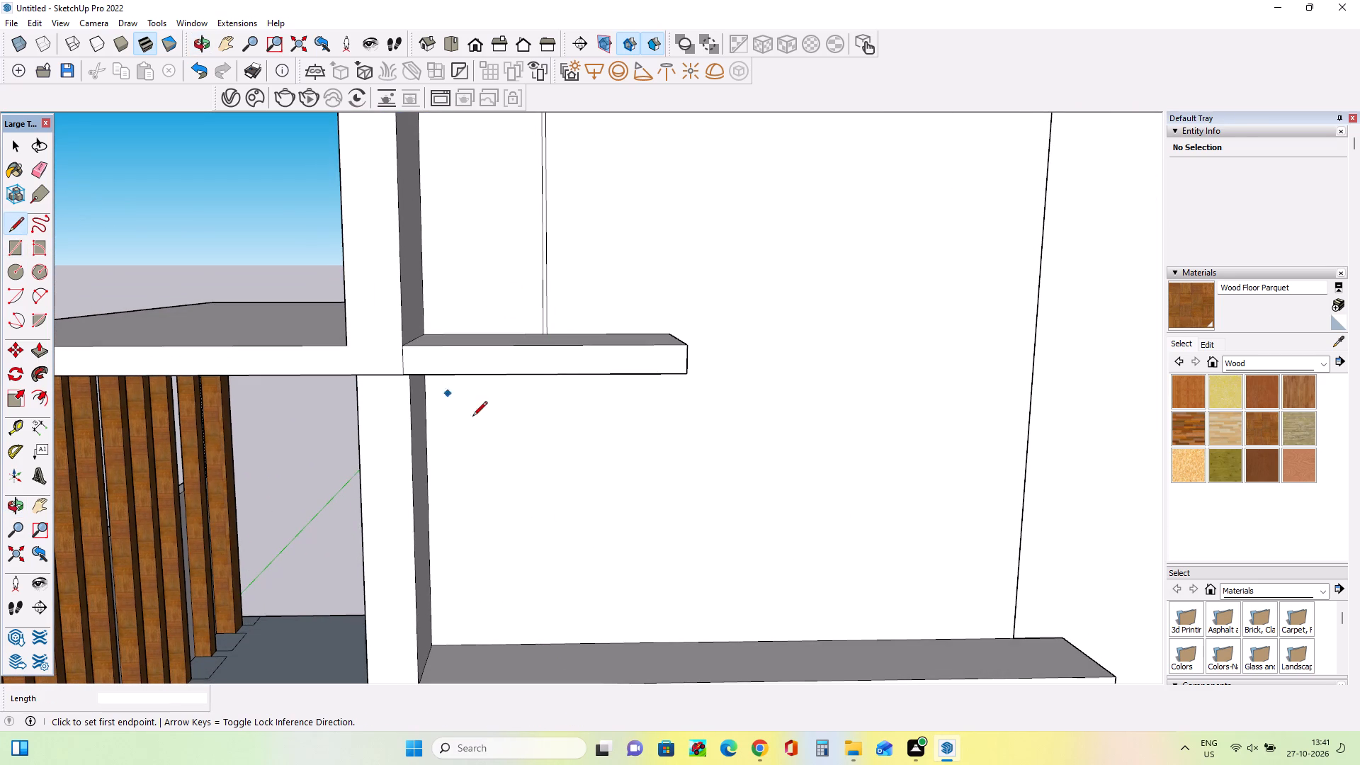
left_click(547, 337)
middle_click_drag(554, 571, 594, 412)
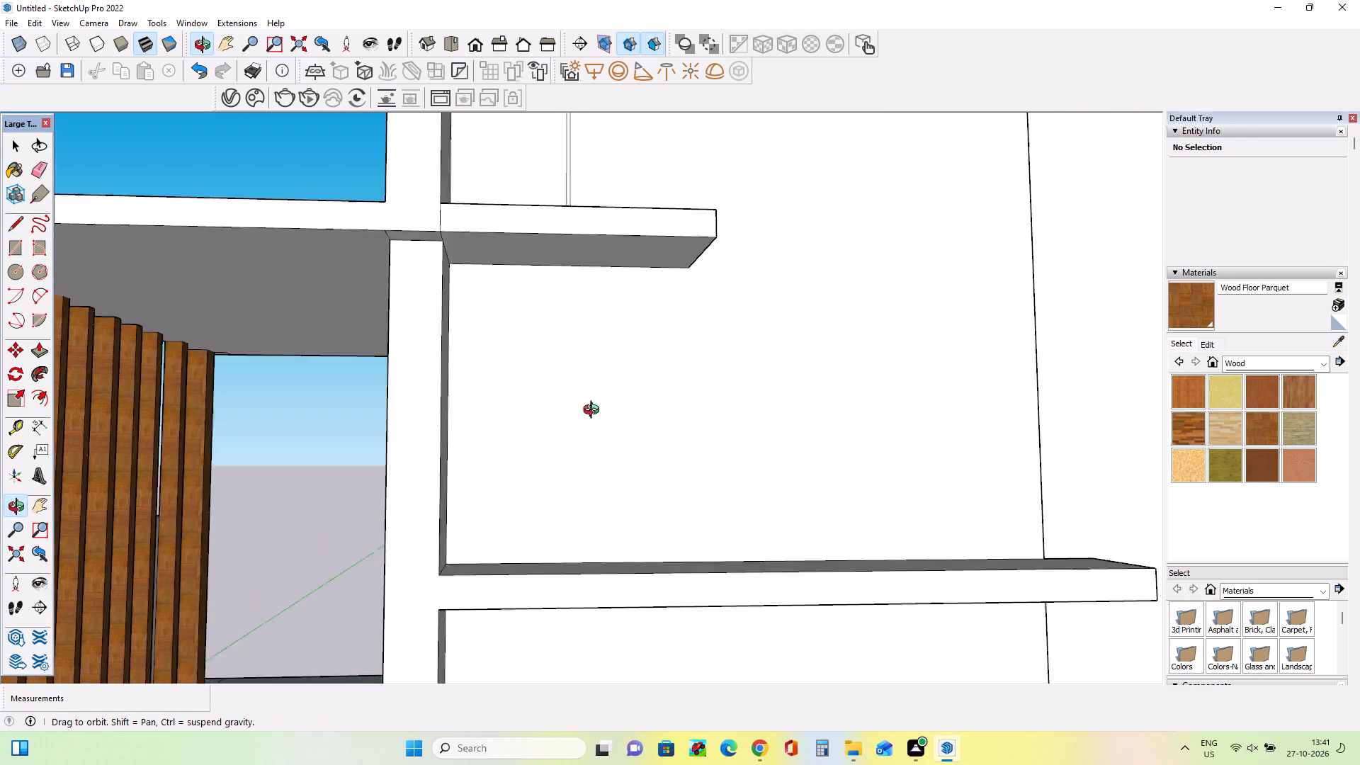
middle_click_drag(594, 412, 595, 407)
middle_click_drag(599, 455, 566, 594)
left_click(580, 543)
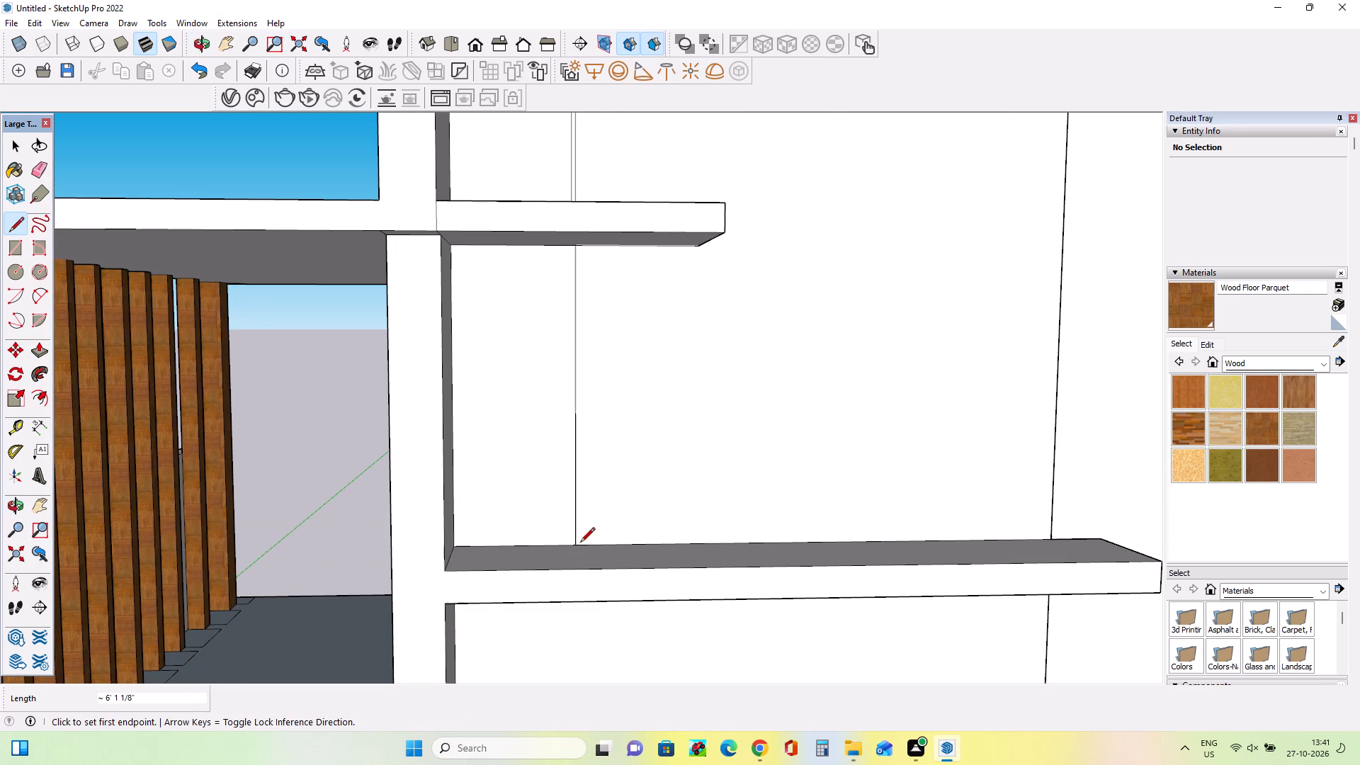
middle_click_drag(552, 294, 557, 417)
left_click(576, 365)
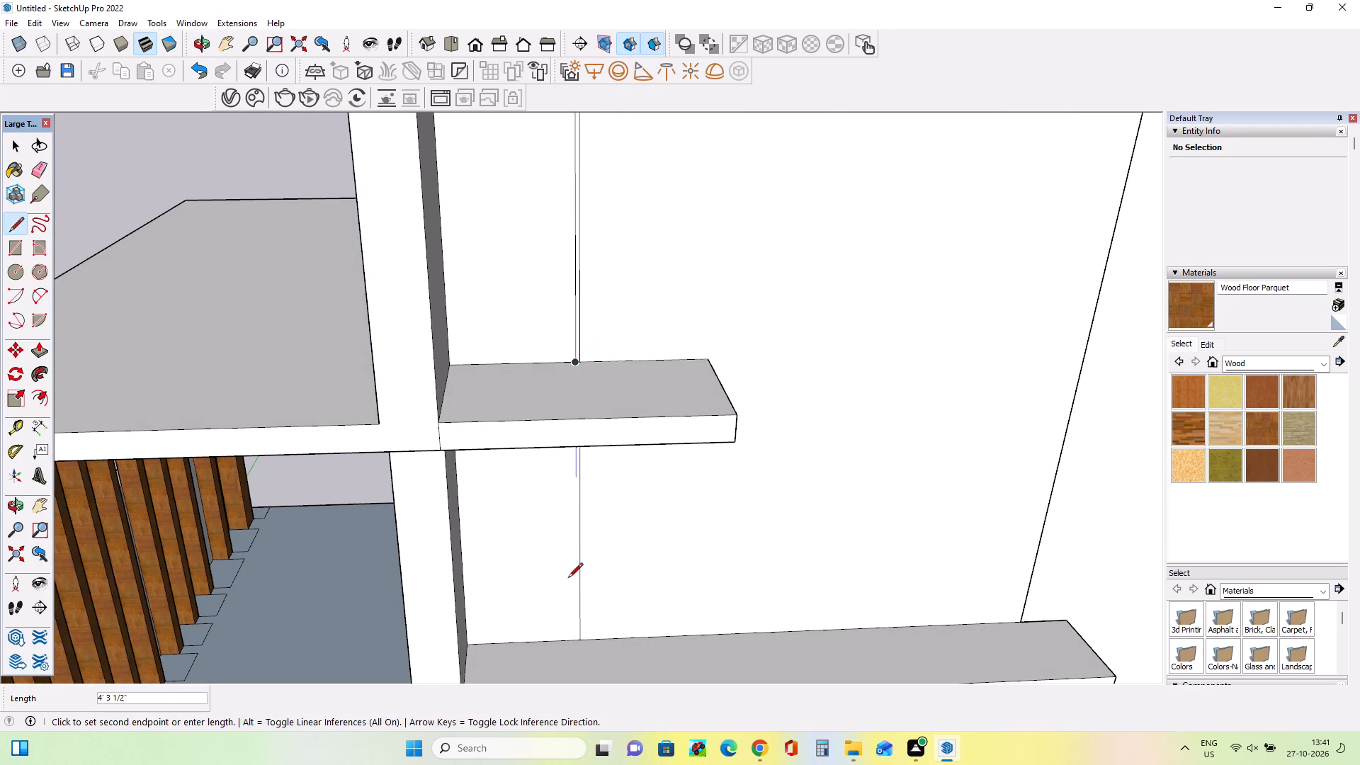
middle_click_drag(568, 579, 582, 412)
middle_click_drag(591, 475, 587, 556)
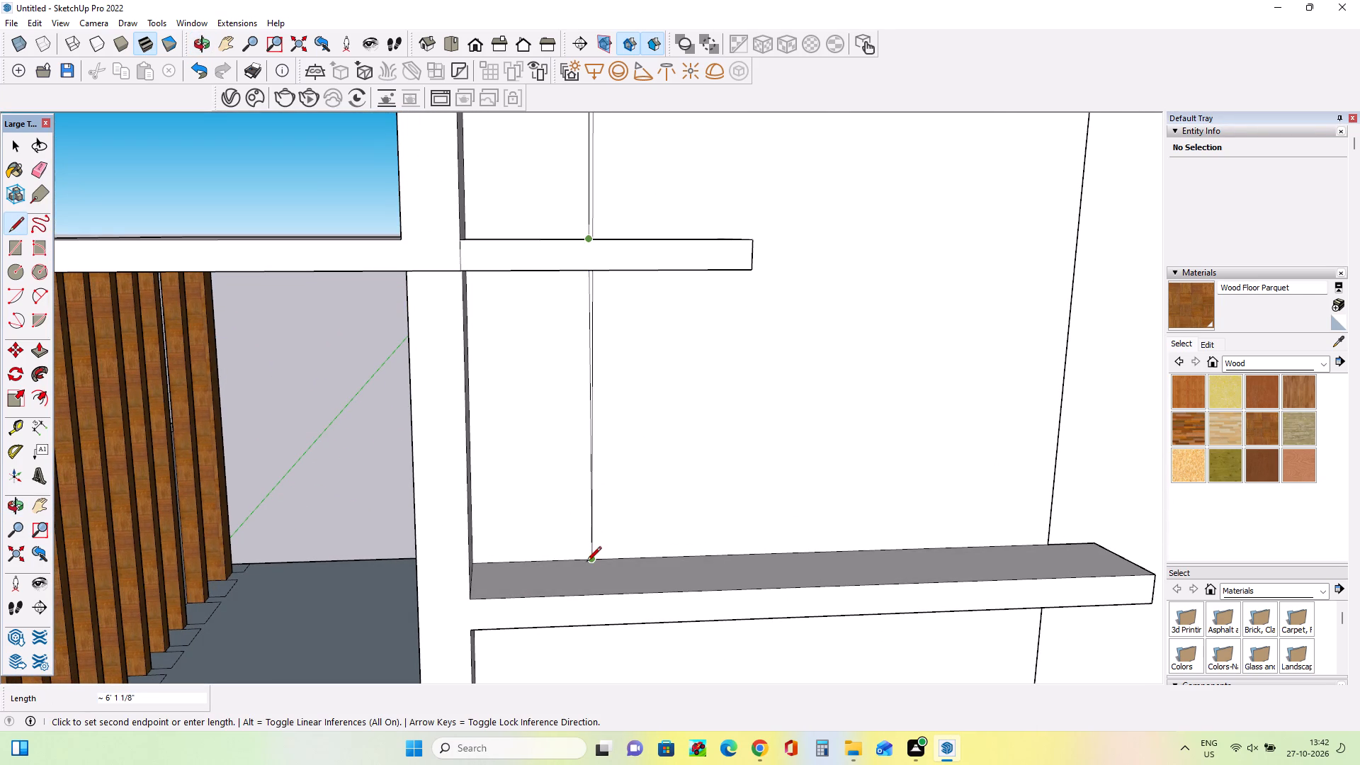
scroll(582, 562, "up", 2)
left_click(582, 562)
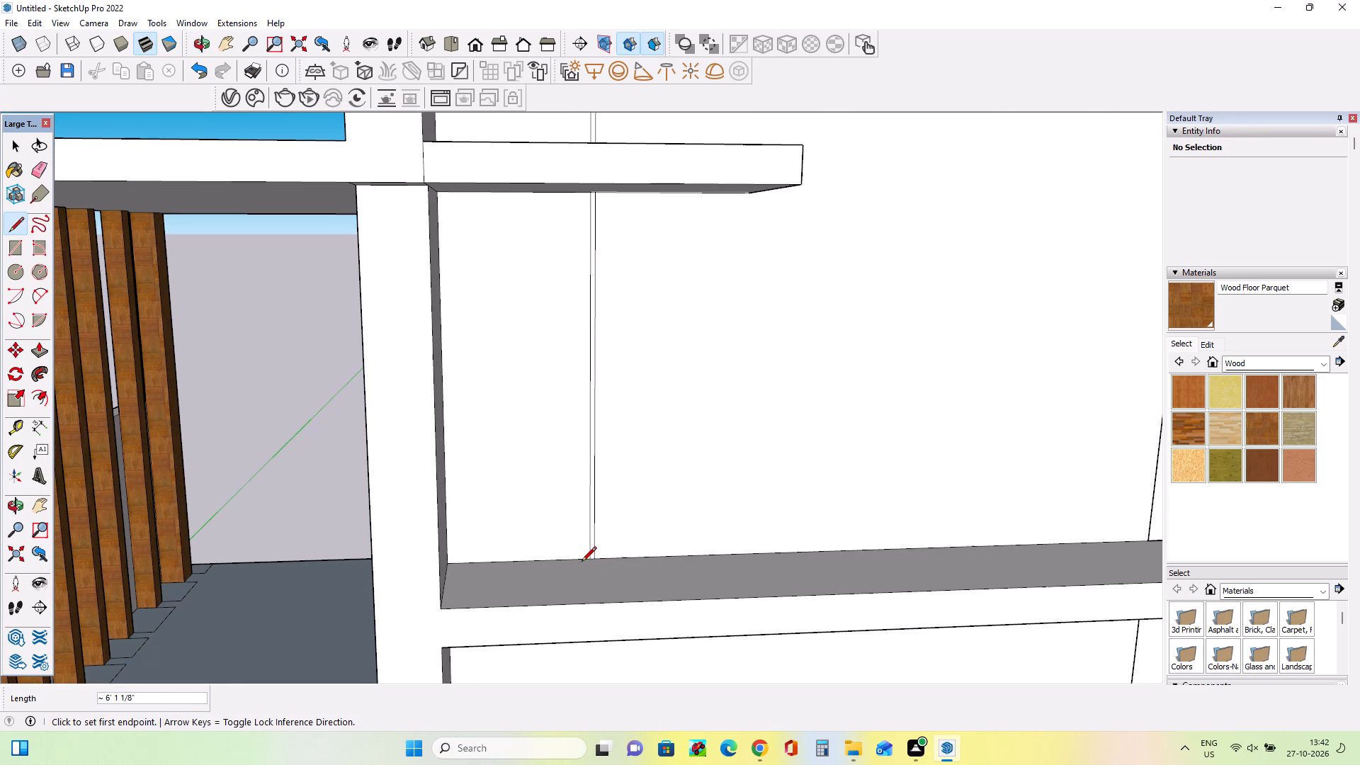
Draw a second mullion rectangle about 1" by 14' 6 3/4" near the short upper ledge's end, from the top frame to the lower ledge.
scroll(484, 504, "down", 12)
middle_click_drag(684, 501, 633, 502)
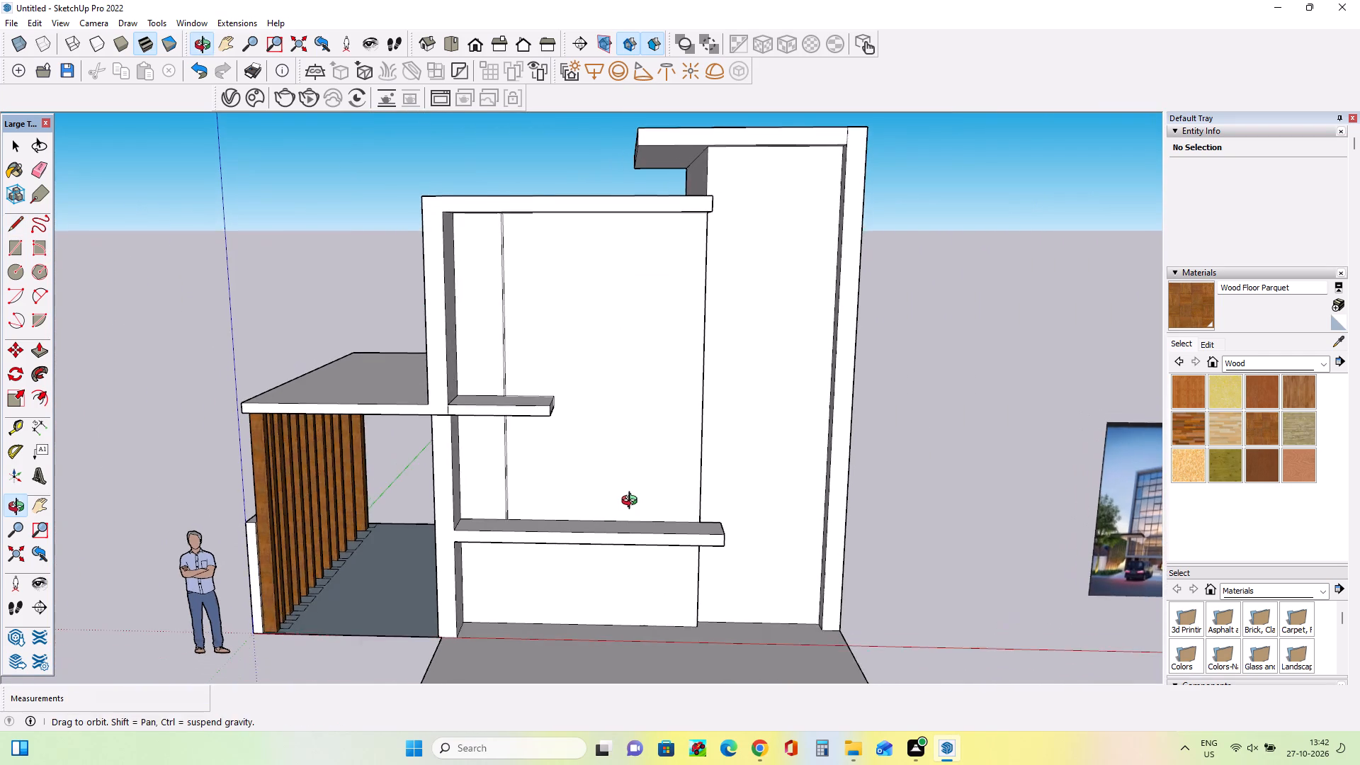
middle_click_drag(633, 502, 641, 492)
scroll(567, 203, "up", 2)
middle_click_drag(562, 259, 574, 210)
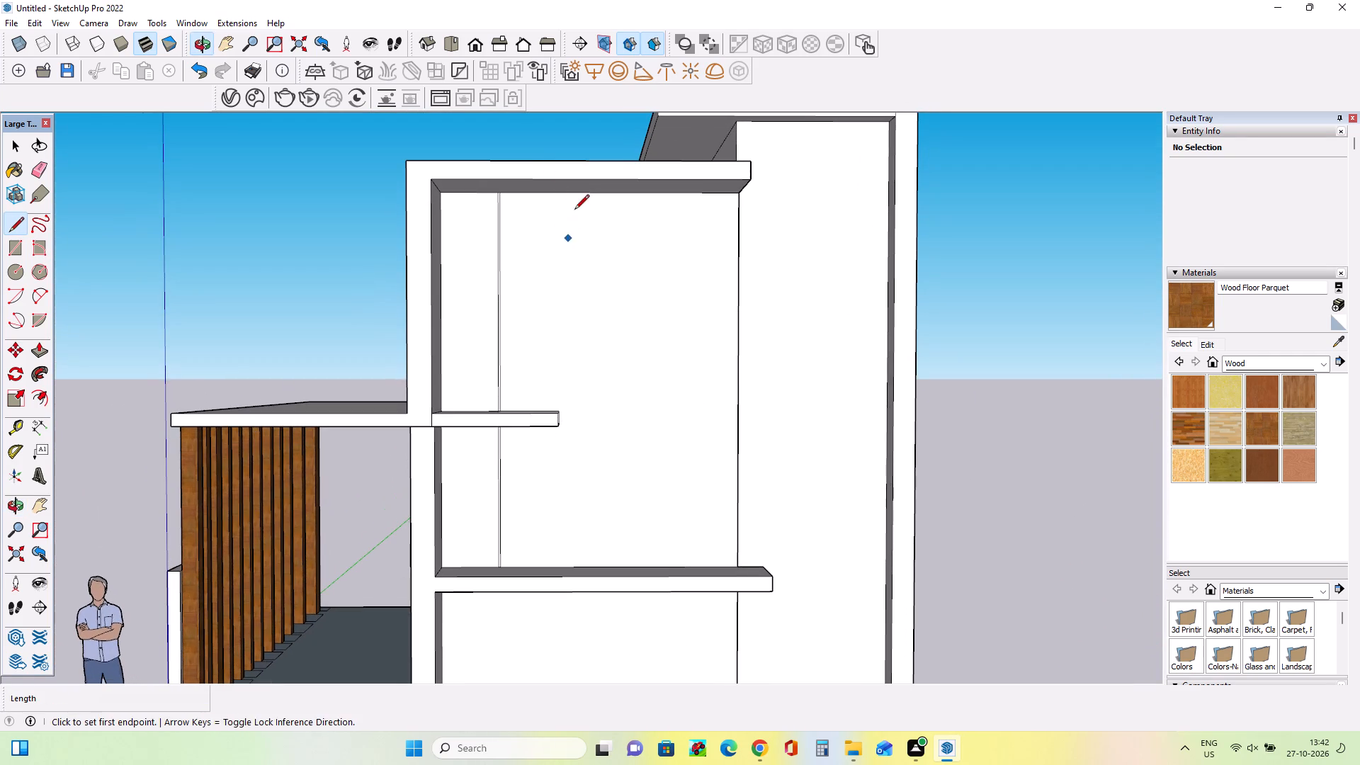
left_click(11, 254)
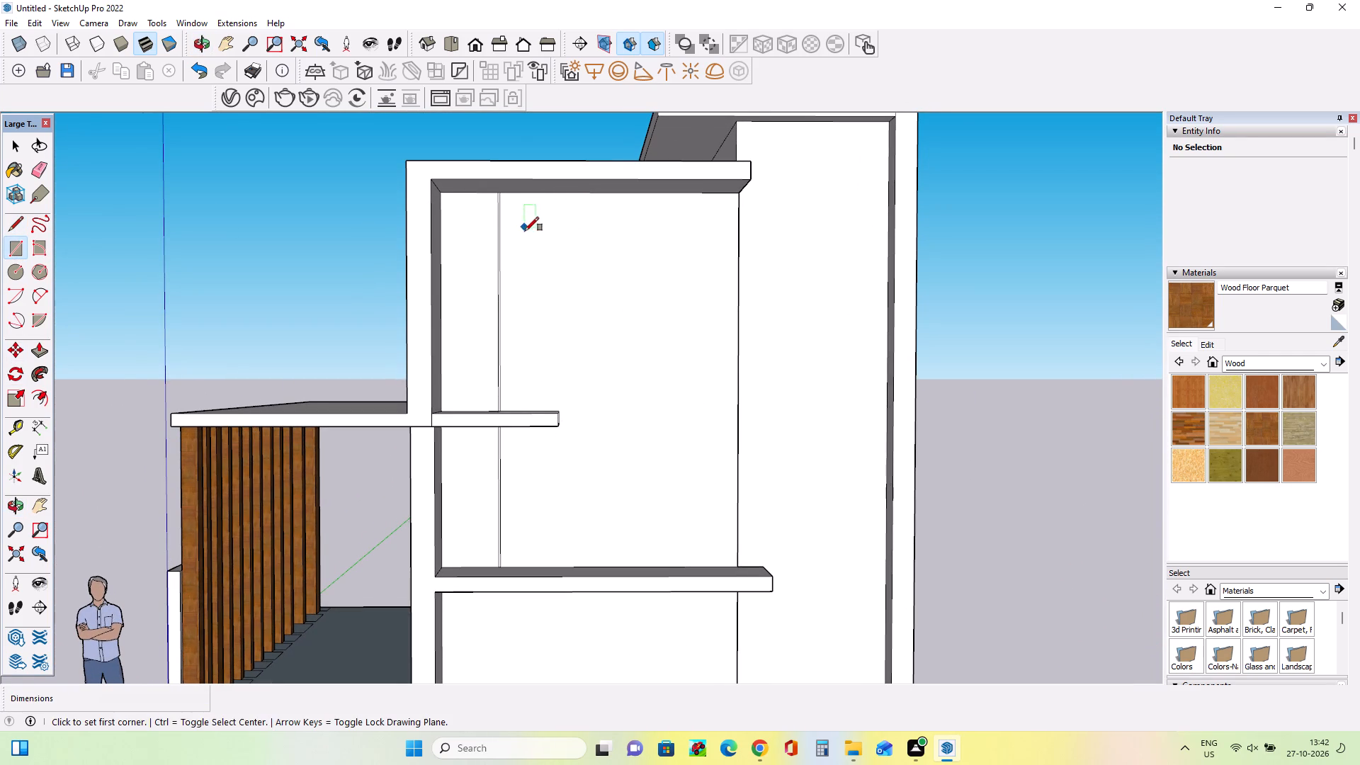
scroll(526, 231, "up", 1)
middle_click_drag(527, 231, 553, 193)
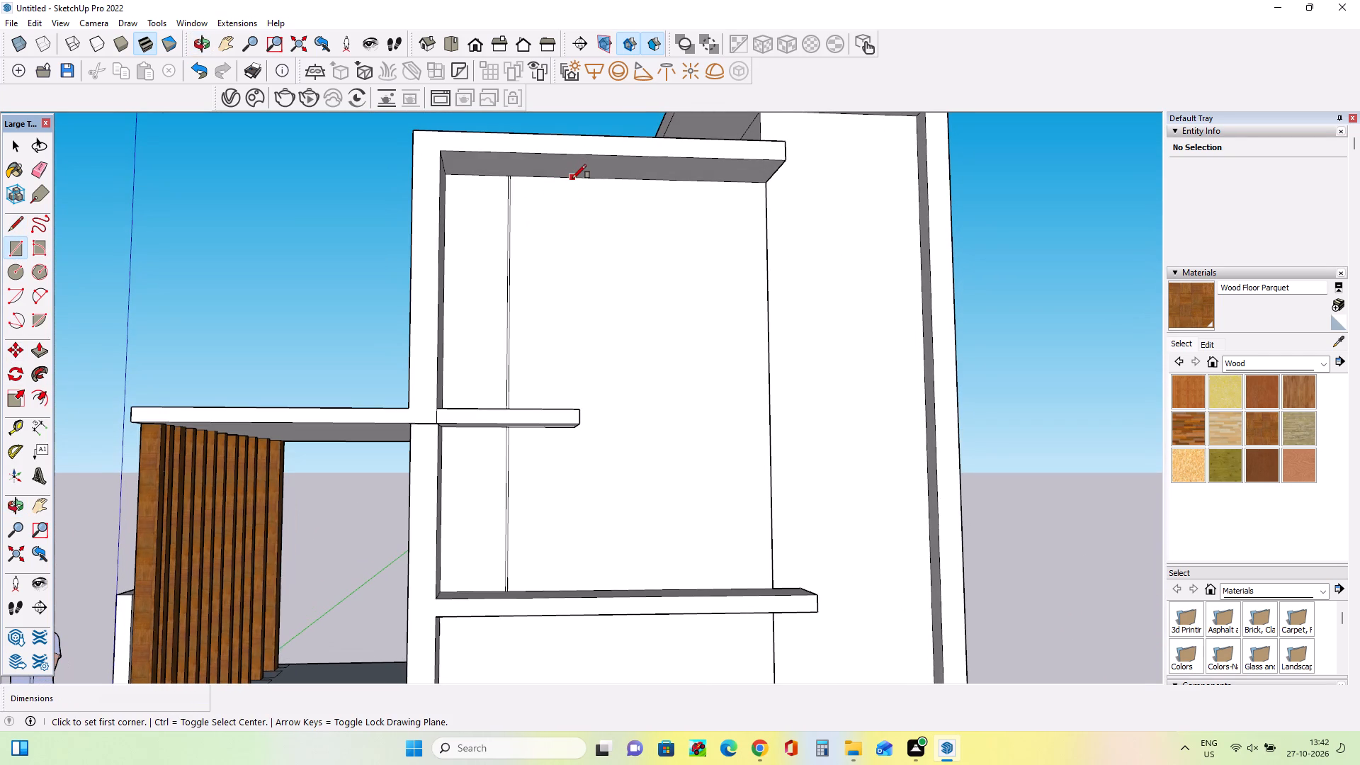
left_click(573, 179)
middle_click_drag(619, 498, 564, 590)
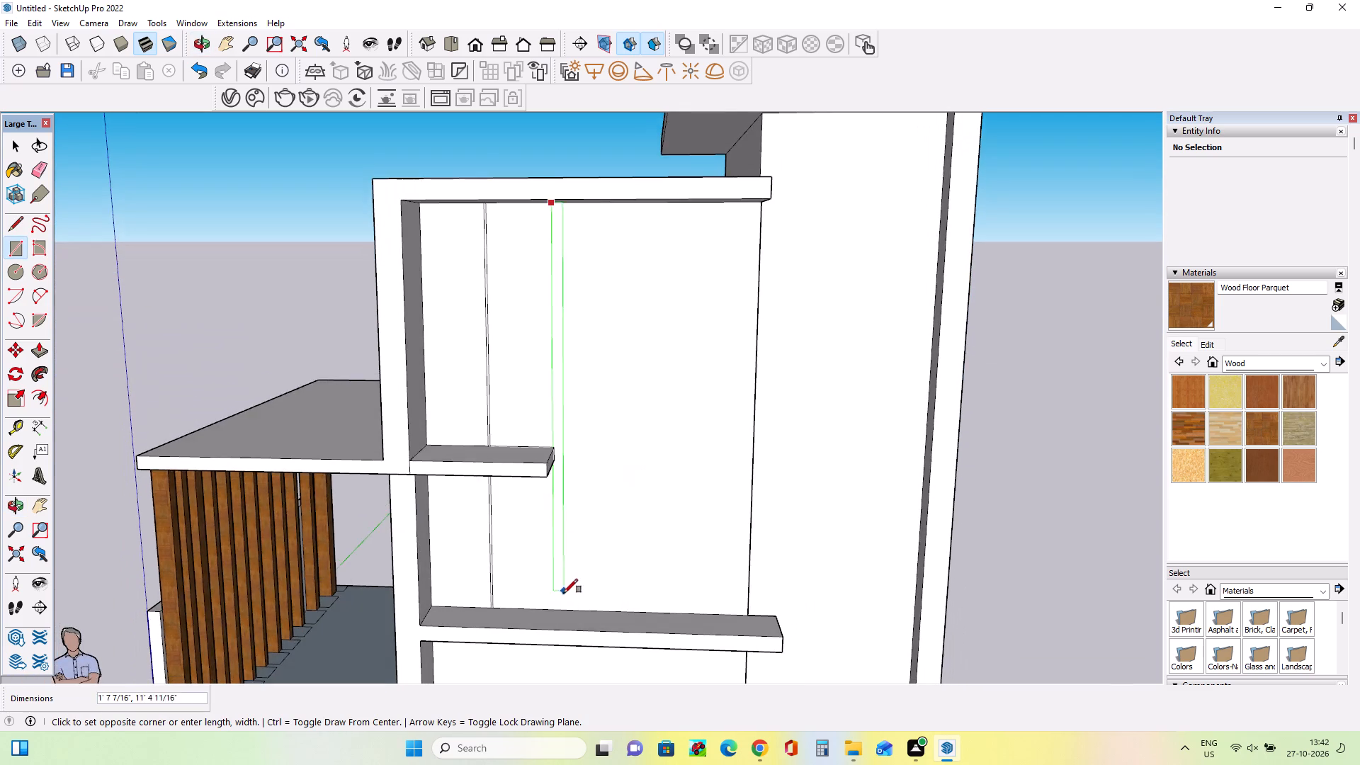
scroll(560, 600, "up", 6)
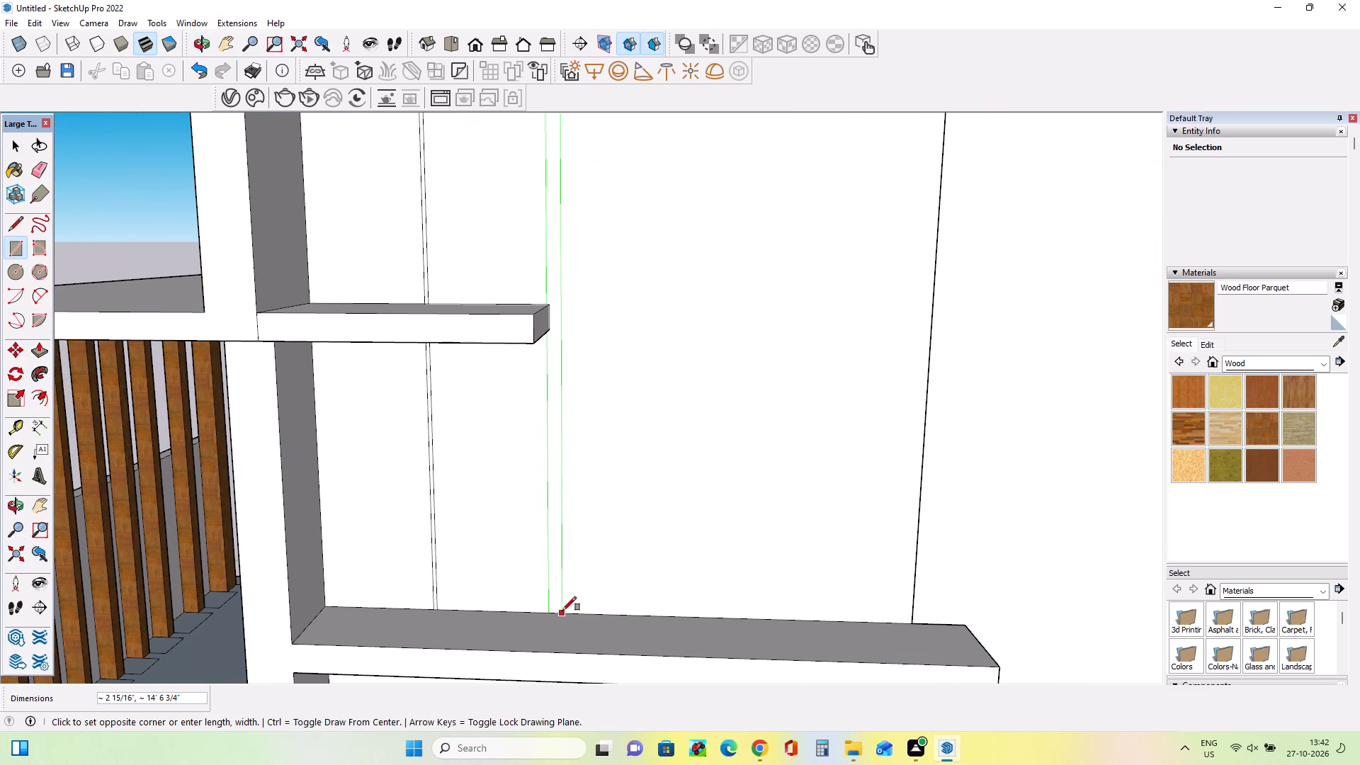
scroll(562, 611, "up", 6)
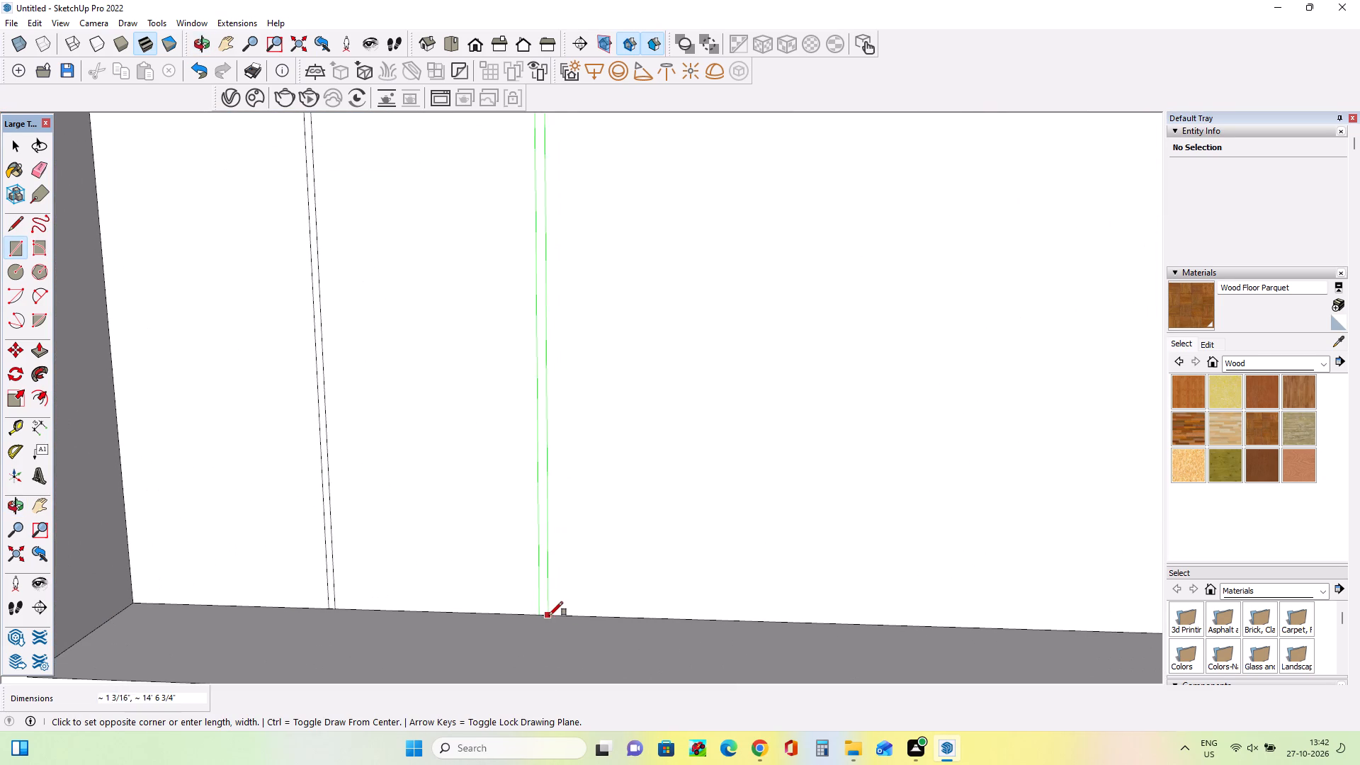
scroll(549, 616, "up", 2)
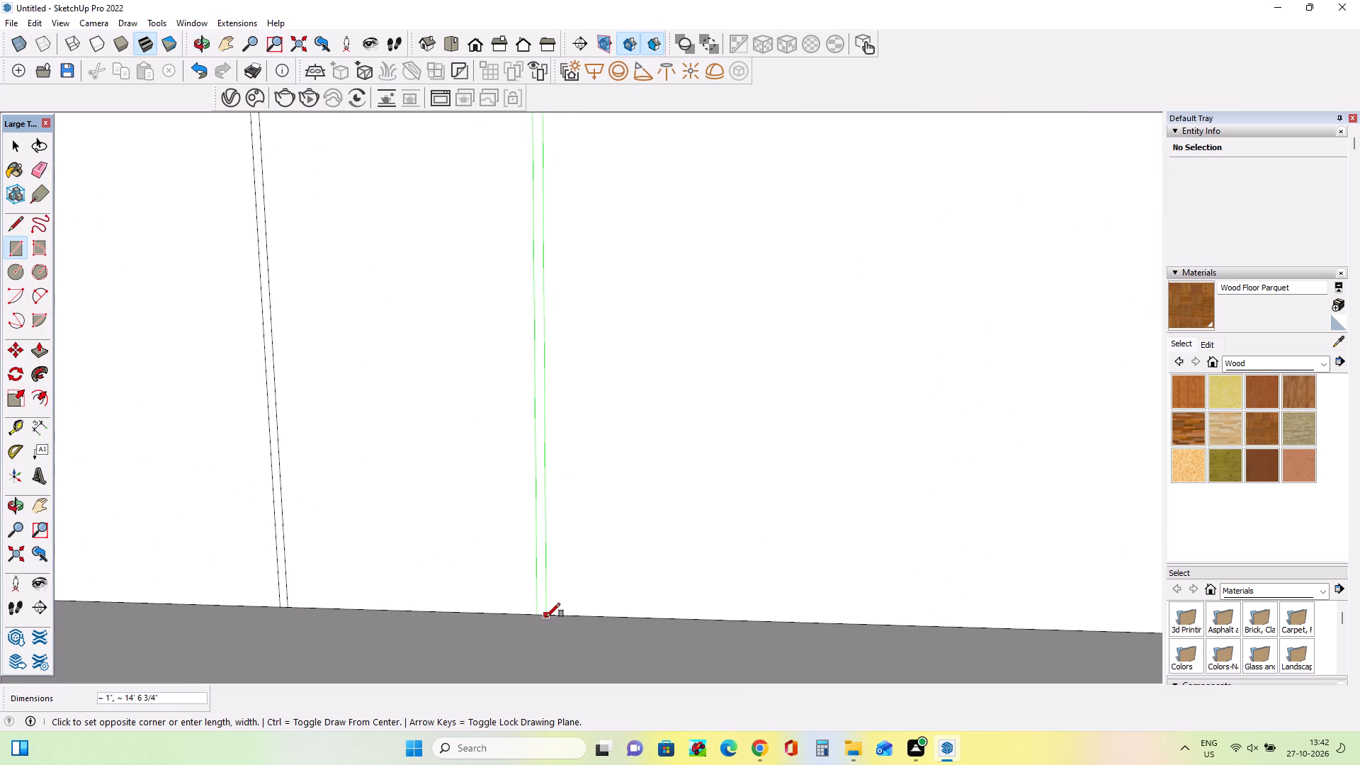
left_click(546, 617)
Draw a third mullion rectangle about 1 1/8" by 14' 6 3/4" beyond the short ledge's end, from the top frame to the lower ledge.
scroll(533, 548, "down", 18)
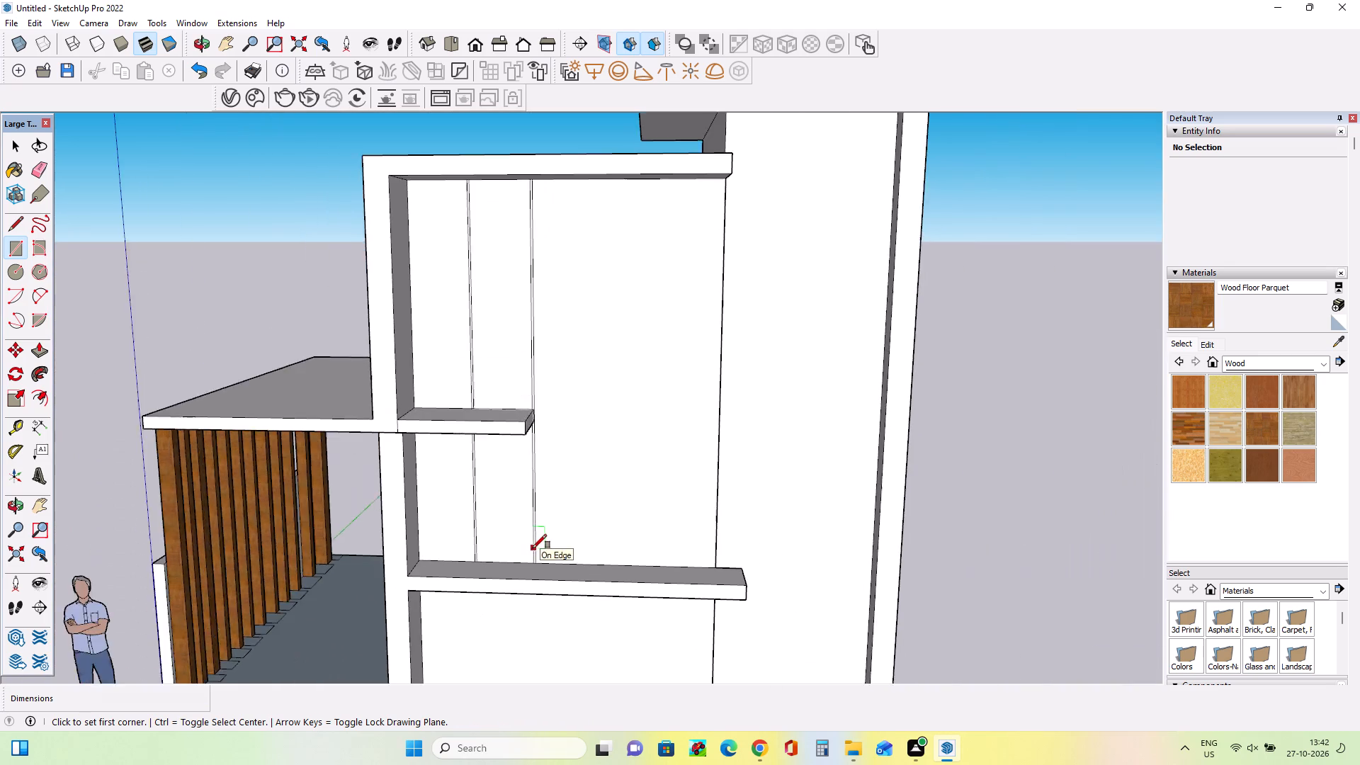
middle_click_drag(605, 451, 649, 372)
scroll(593, 231, "up", 4)
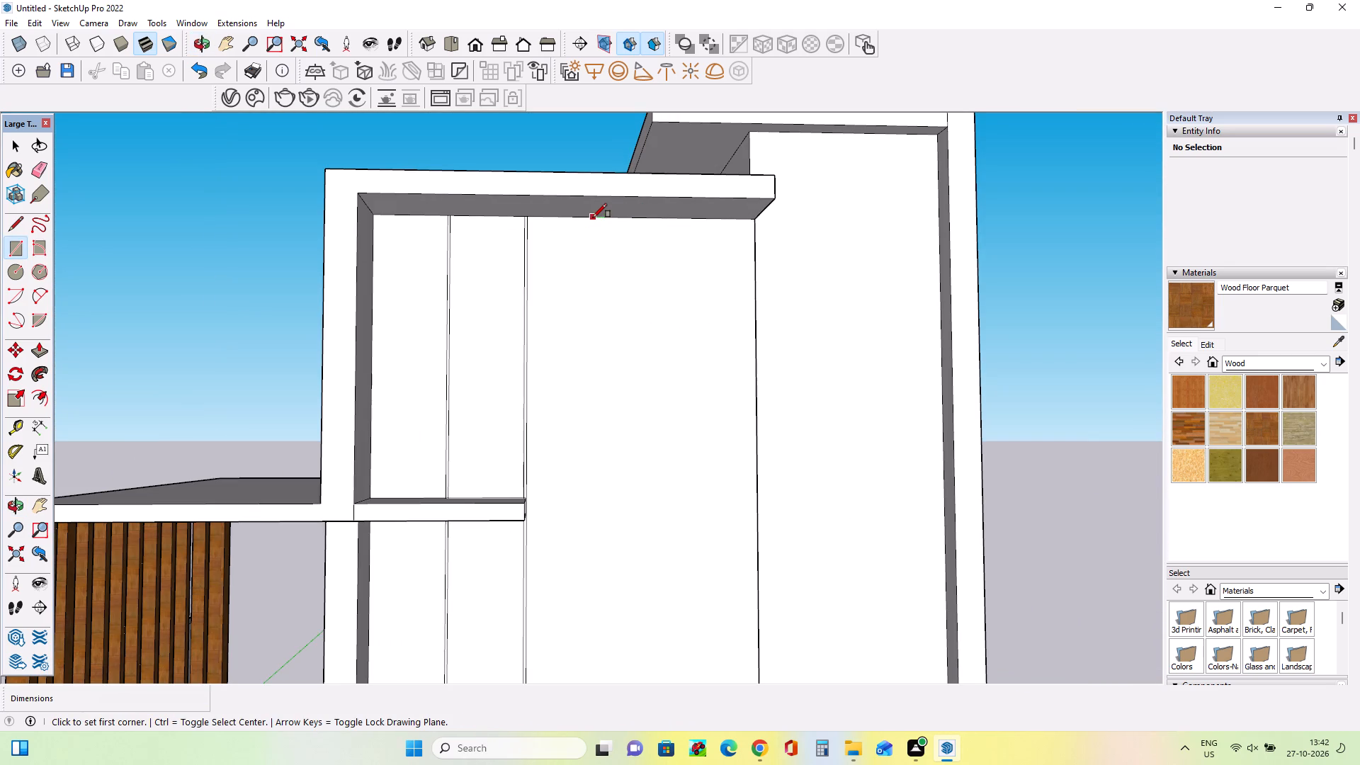
left_click(593, 216)
scroll(642, 413, "down", 8)
middle_click_drag(645, 485, 631, 574)
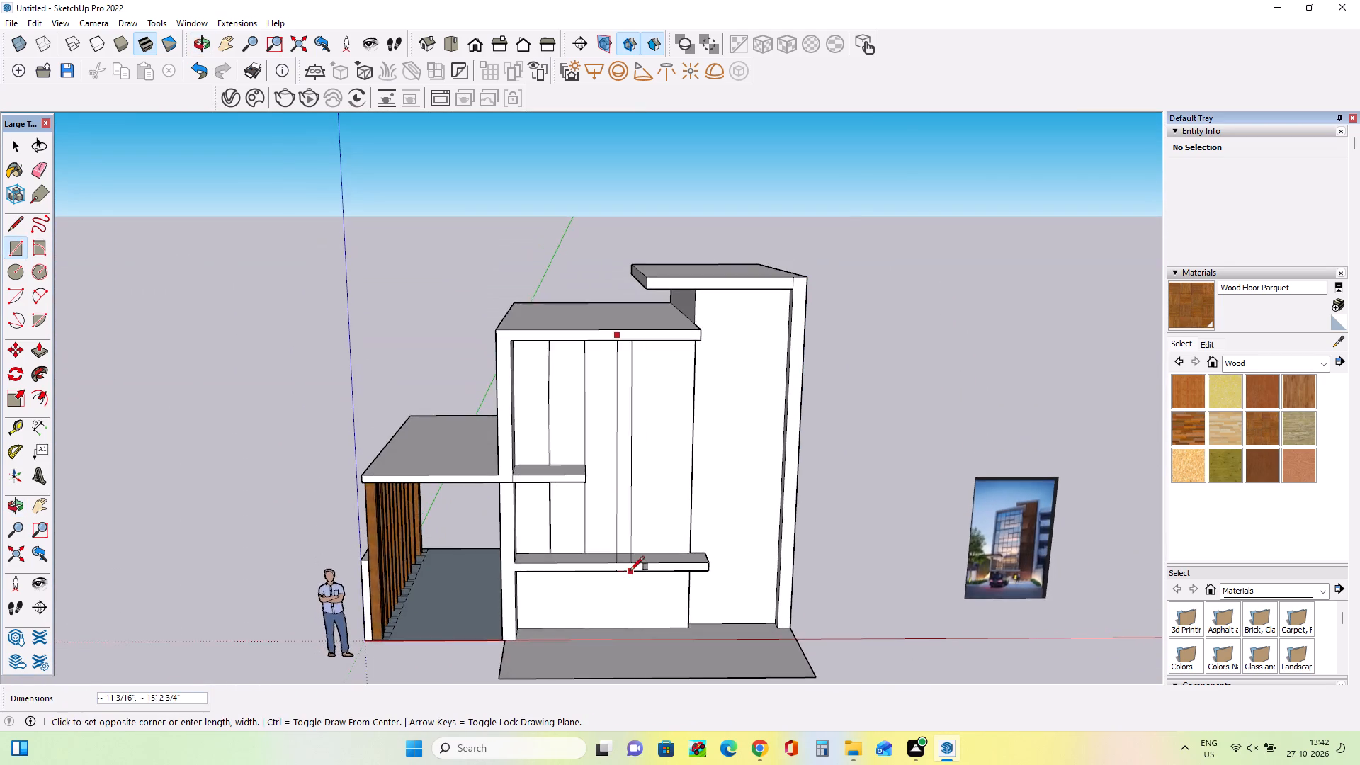
scroll(630, 569, "up", 17)
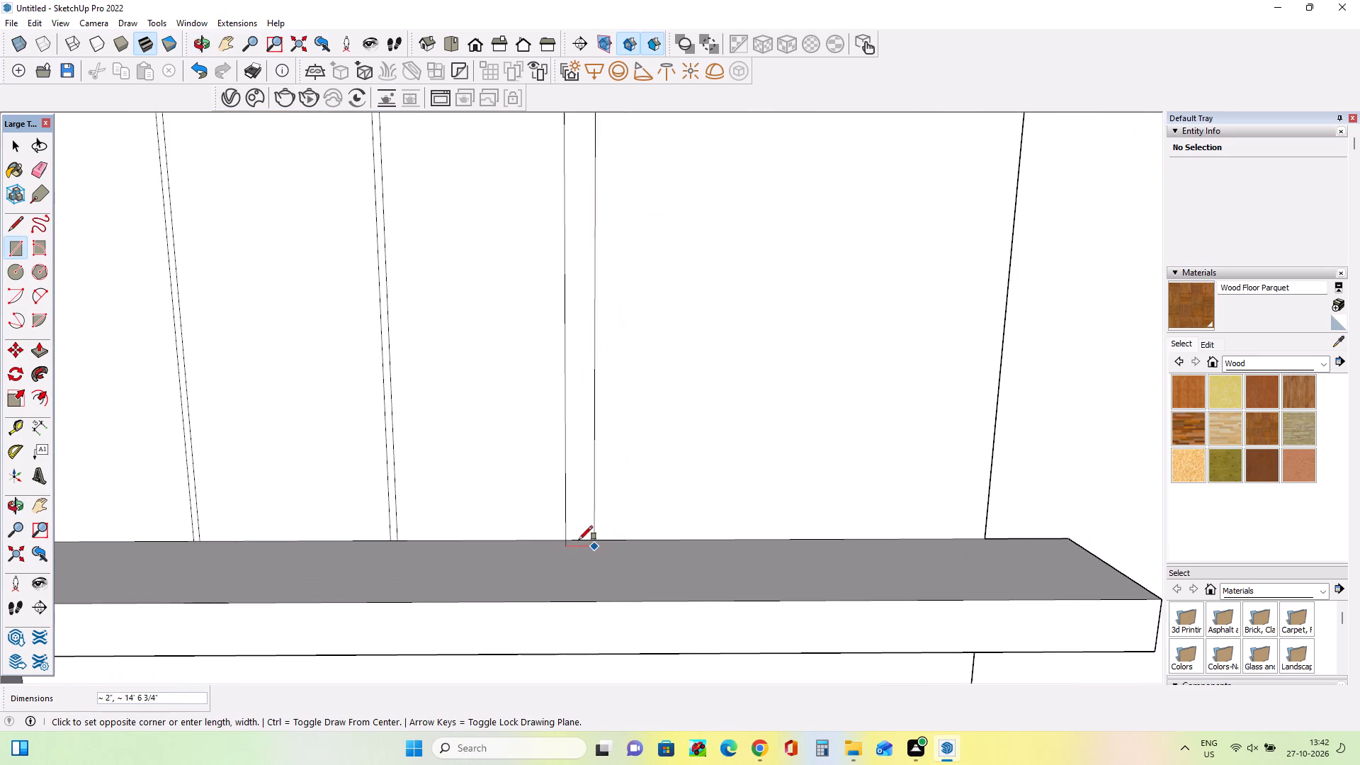
scroll(577, 541, "up", 3)
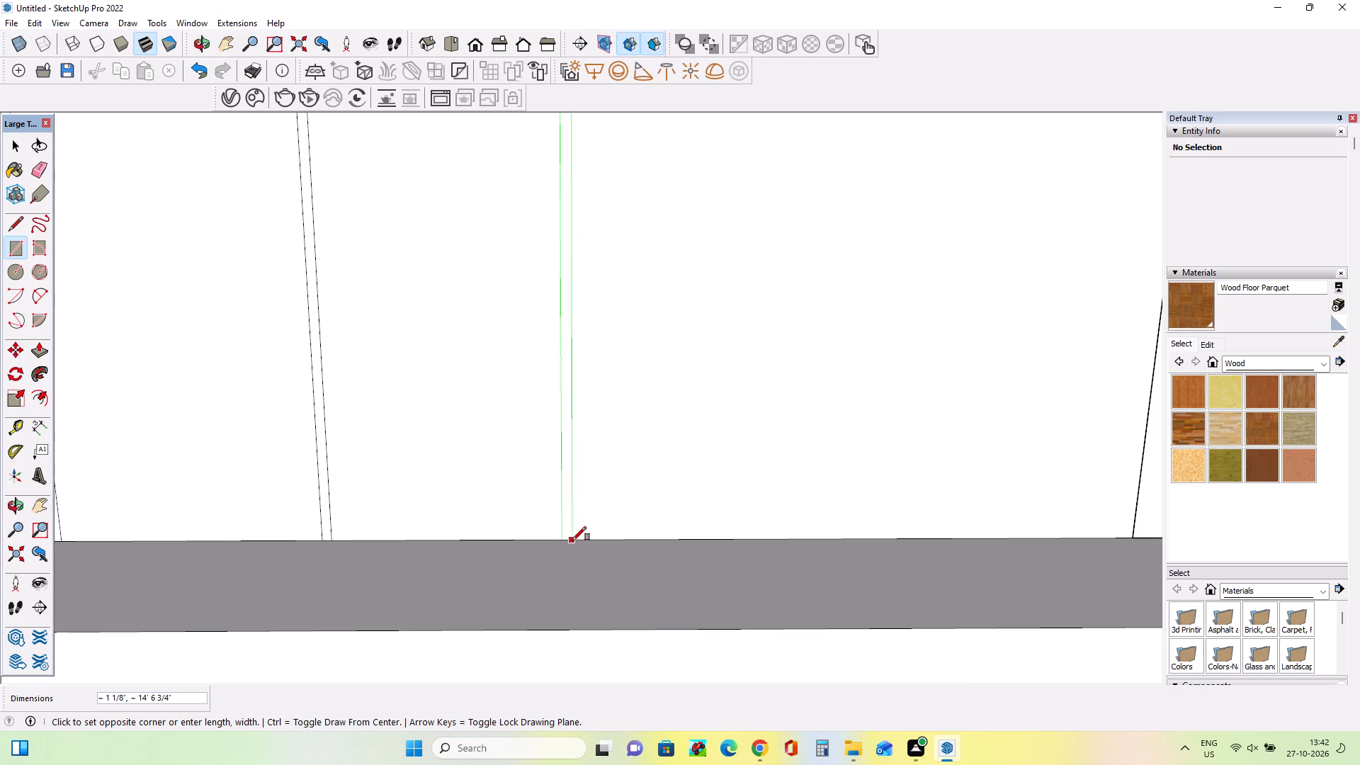
left_click(572, 540)
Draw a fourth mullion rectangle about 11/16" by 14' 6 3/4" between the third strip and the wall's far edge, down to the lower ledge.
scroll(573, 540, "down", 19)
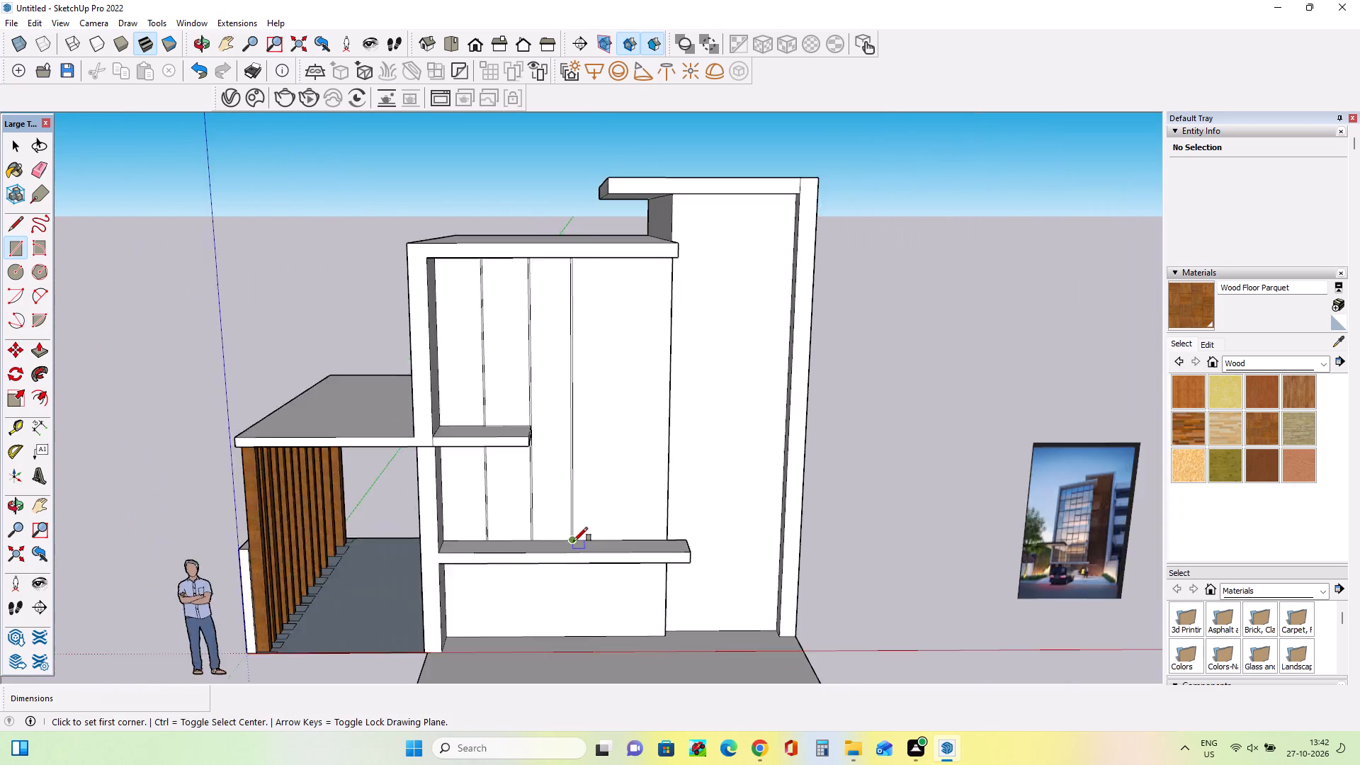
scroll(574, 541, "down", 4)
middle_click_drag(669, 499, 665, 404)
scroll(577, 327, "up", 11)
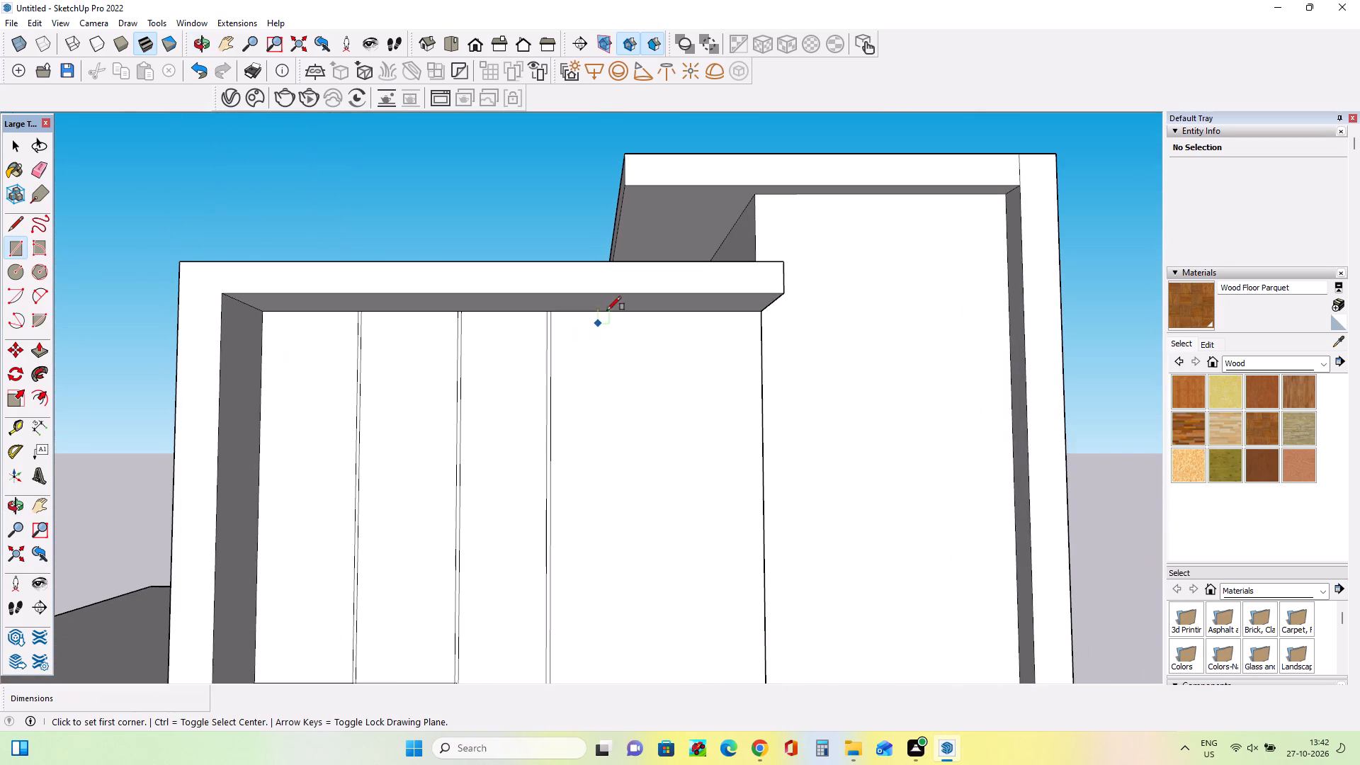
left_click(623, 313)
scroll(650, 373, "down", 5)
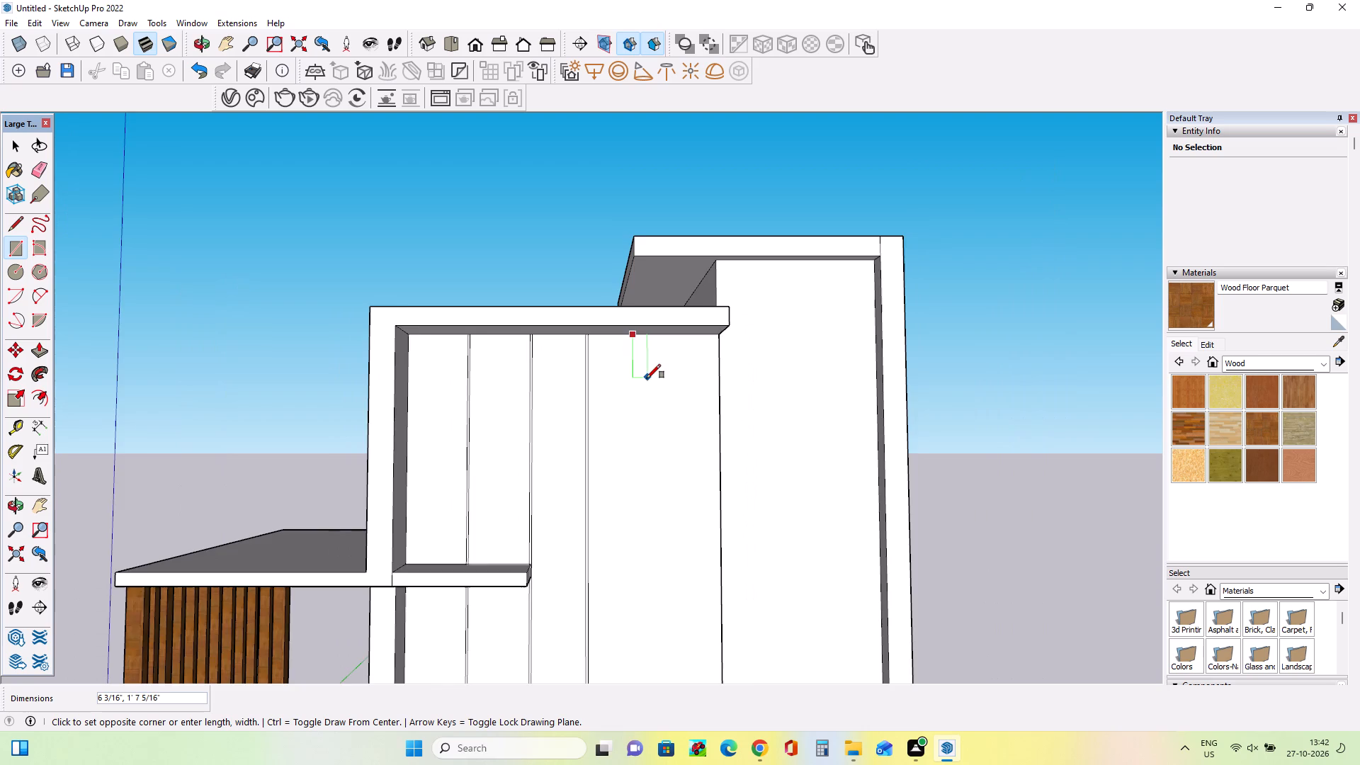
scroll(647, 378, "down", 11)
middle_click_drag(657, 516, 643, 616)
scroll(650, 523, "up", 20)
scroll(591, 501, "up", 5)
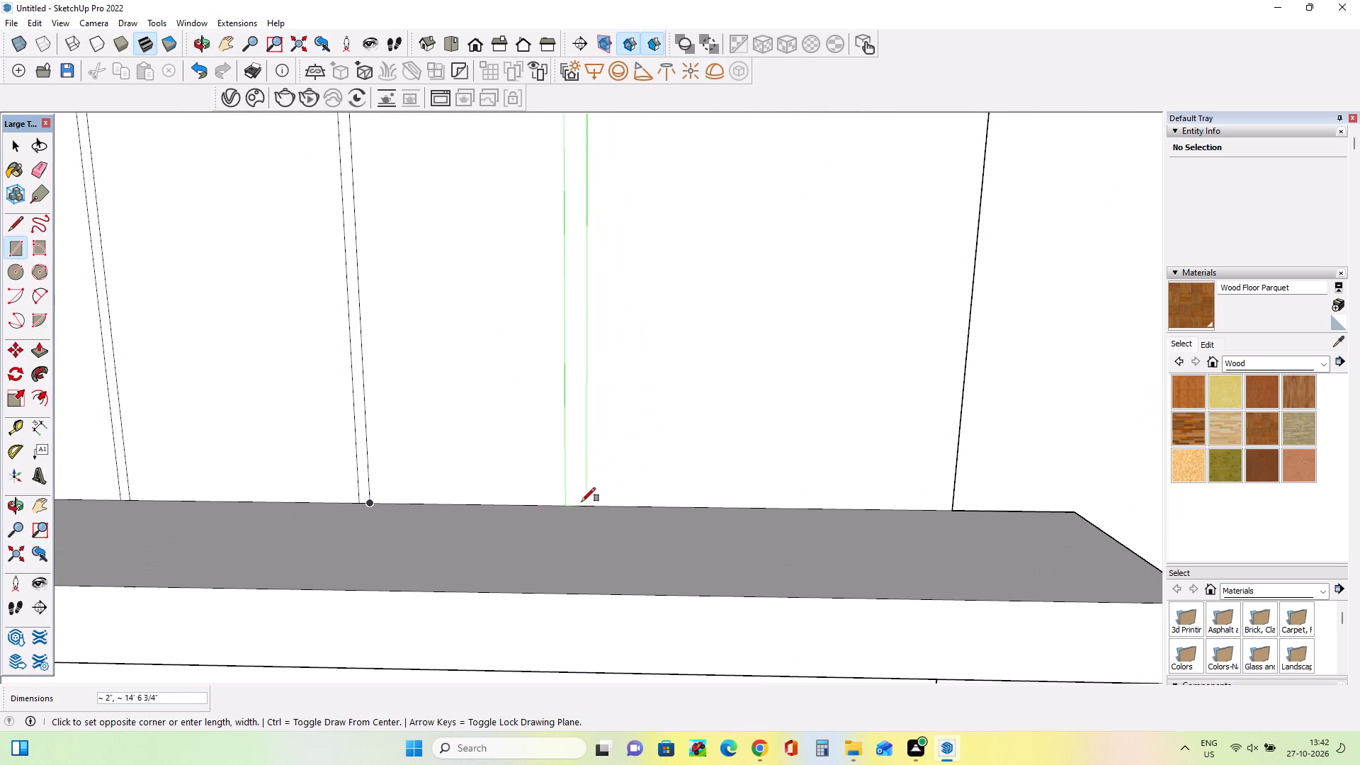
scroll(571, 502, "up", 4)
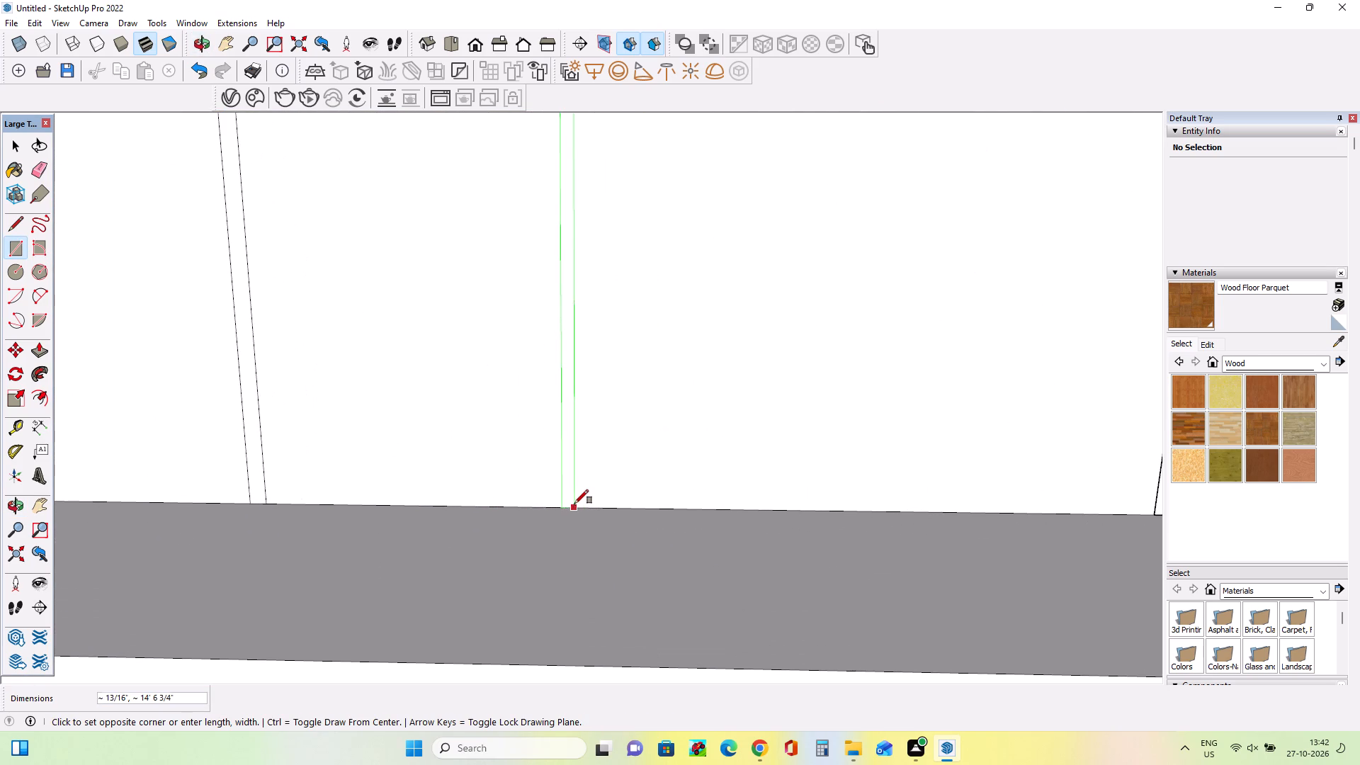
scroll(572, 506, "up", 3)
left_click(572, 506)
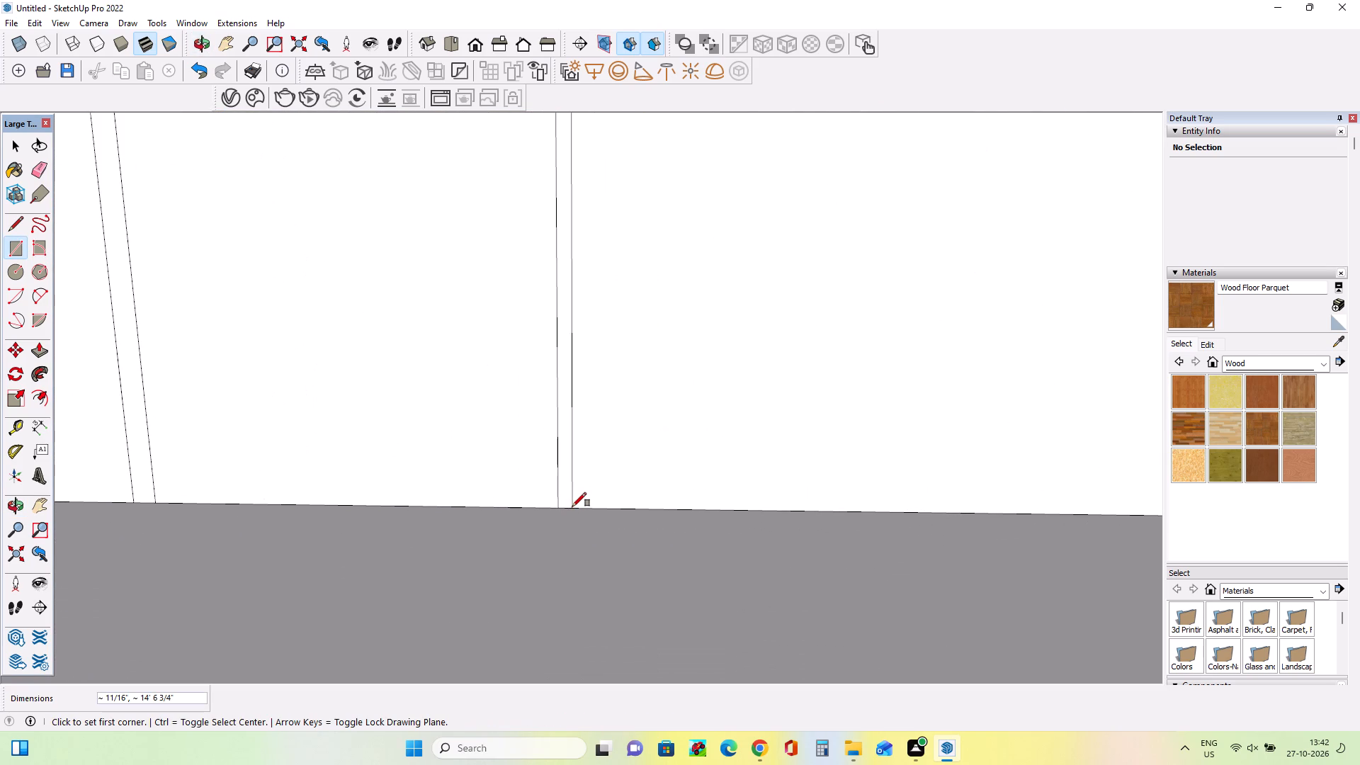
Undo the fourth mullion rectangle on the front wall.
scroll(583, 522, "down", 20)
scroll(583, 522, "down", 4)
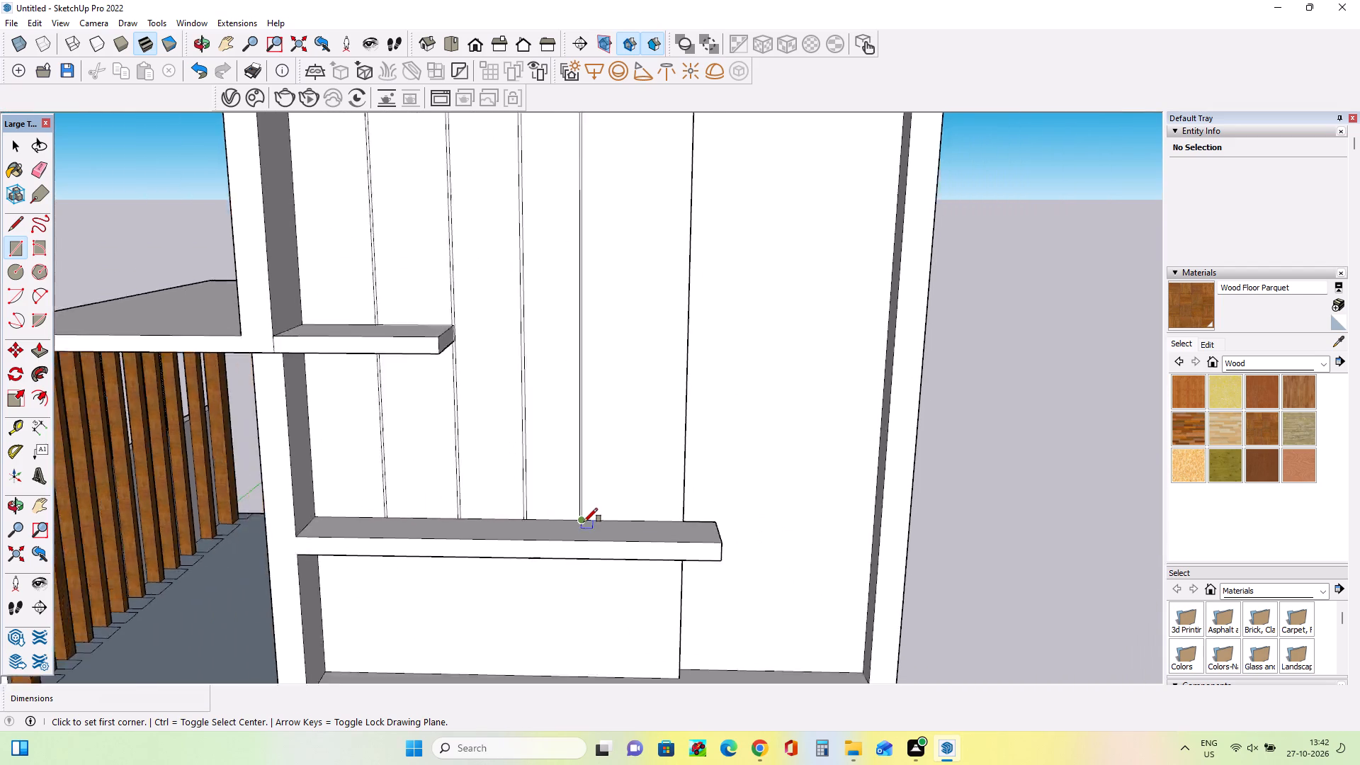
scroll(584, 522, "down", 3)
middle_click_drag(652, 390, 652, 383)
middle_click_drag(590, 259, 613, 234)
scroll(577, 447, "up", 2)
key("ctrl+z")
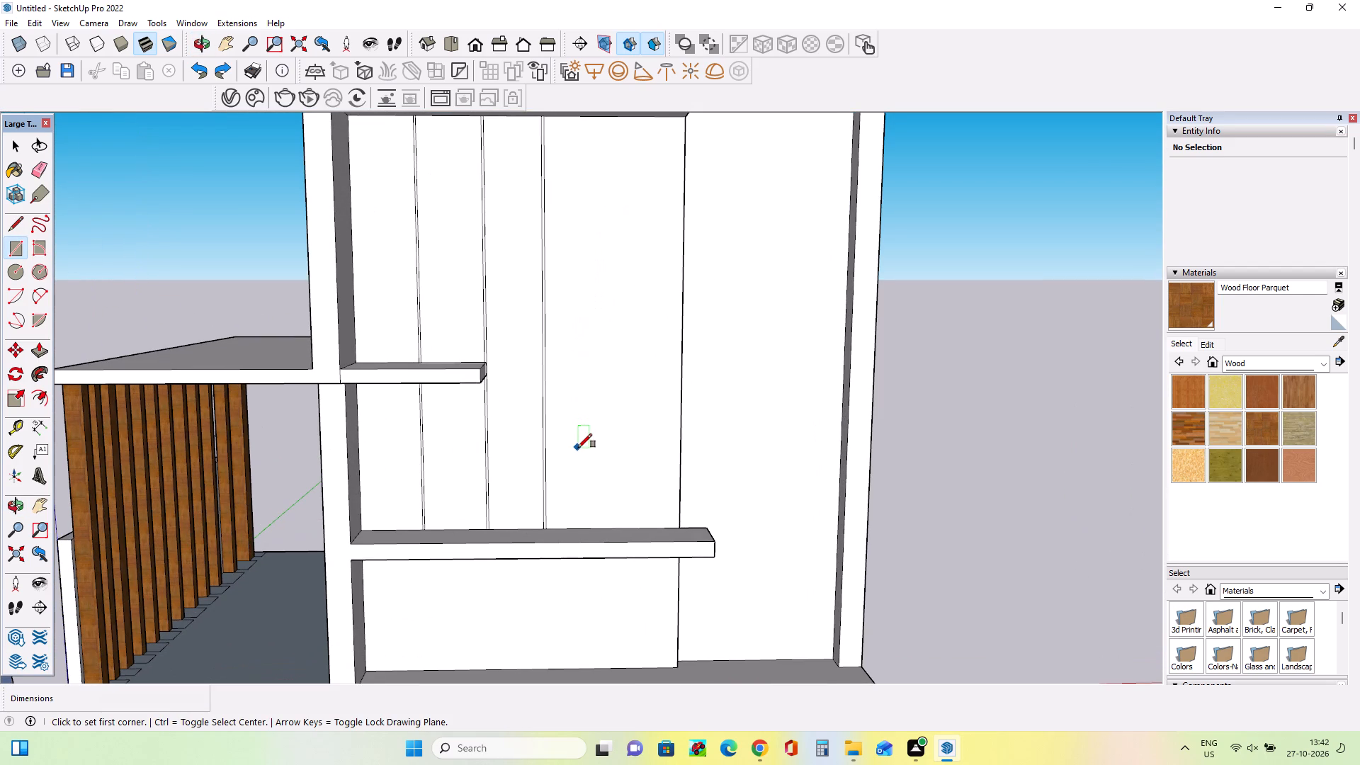
Draw a fourth mullion rectangle about 1 1/2" by 14' 6 3/4" past the third strip, from the top frame to the lower ledge.
middle_click_drag(654, 240, 654, 230)
scroll(640, 216, "down", 5)
scroll(613, 151, "up", 4)
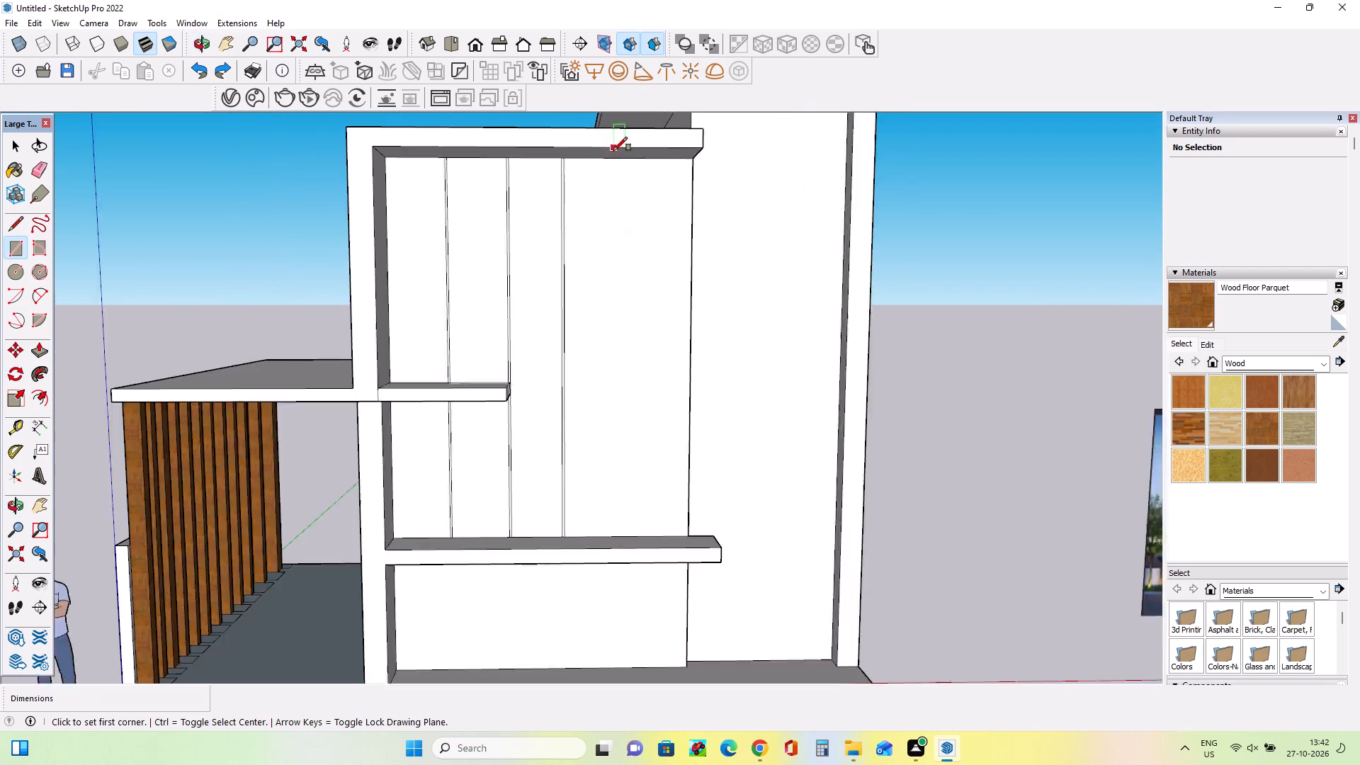
scroll(613, 151, "up", 1)
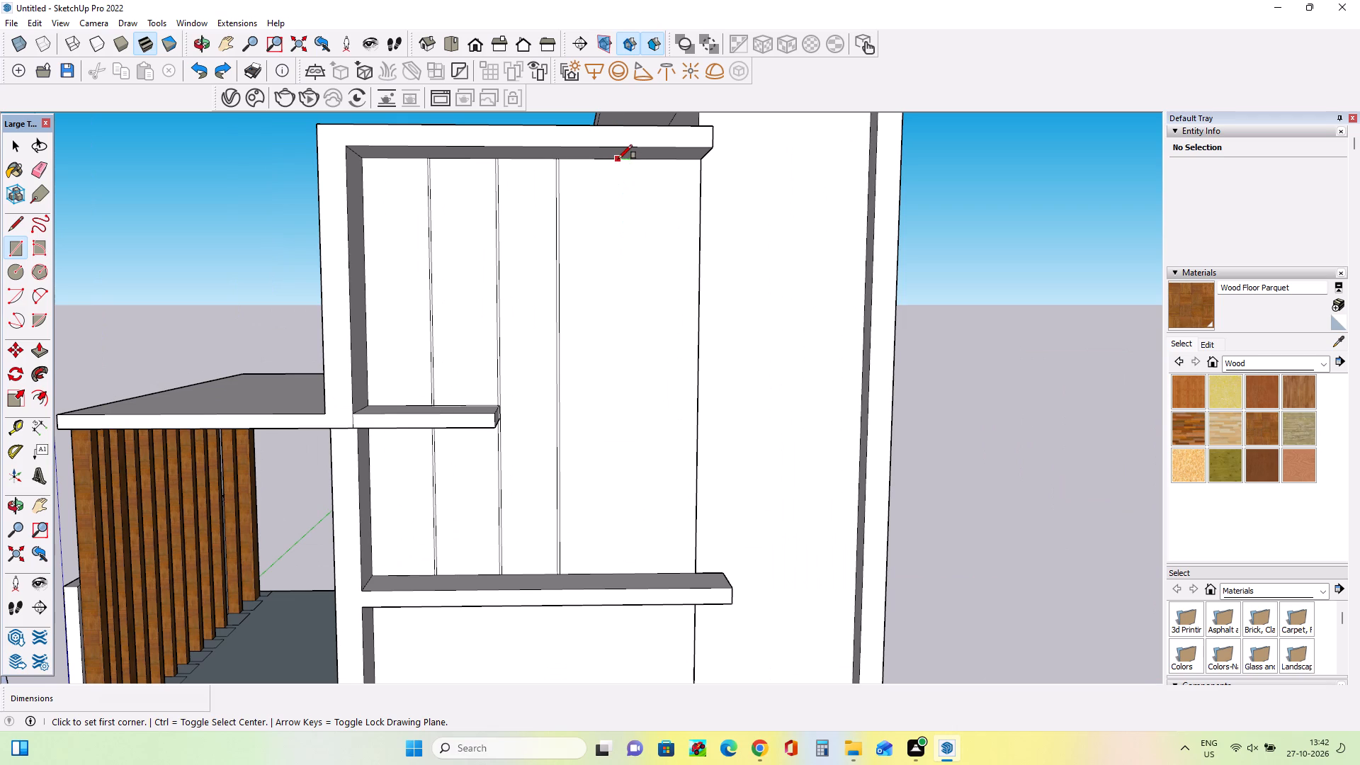
left_click(618, 159)
middle_click_drag(640, 506, 640, 572)
scroll(627, 603, "up", 6)
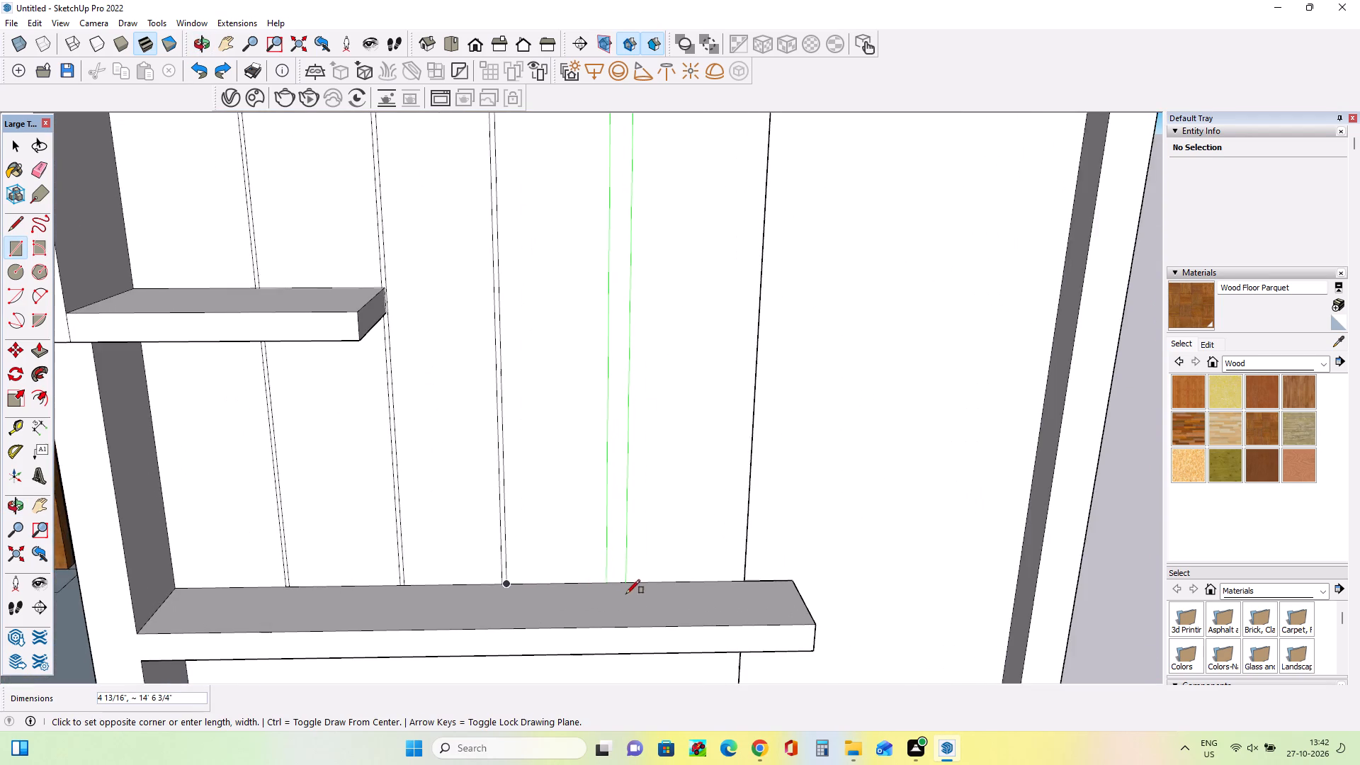
scroll(611, 583, "up", 8)
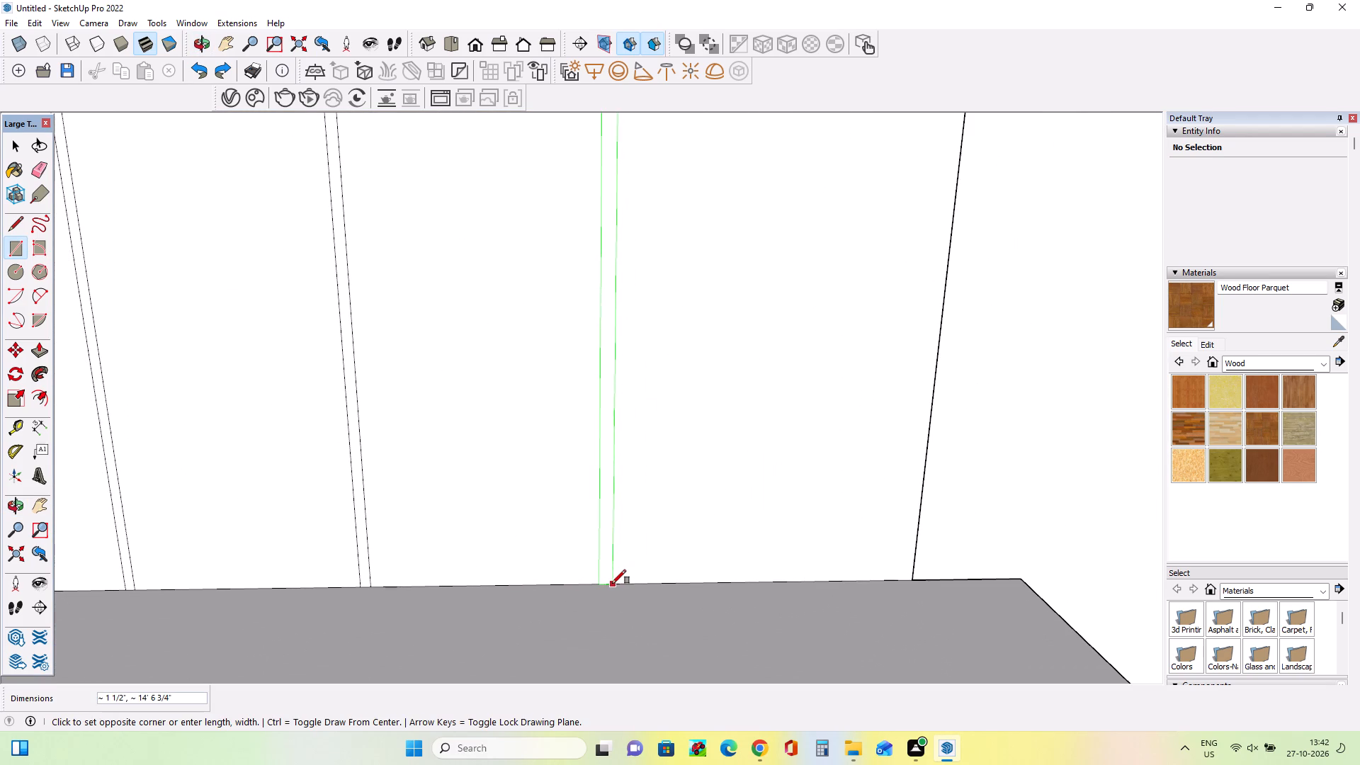
left_click(611, 584)
Examine the spacing of the mullion strips on the front wall and compare it with the glazing in the reference image.
scroll(611, 584, "down", 10)
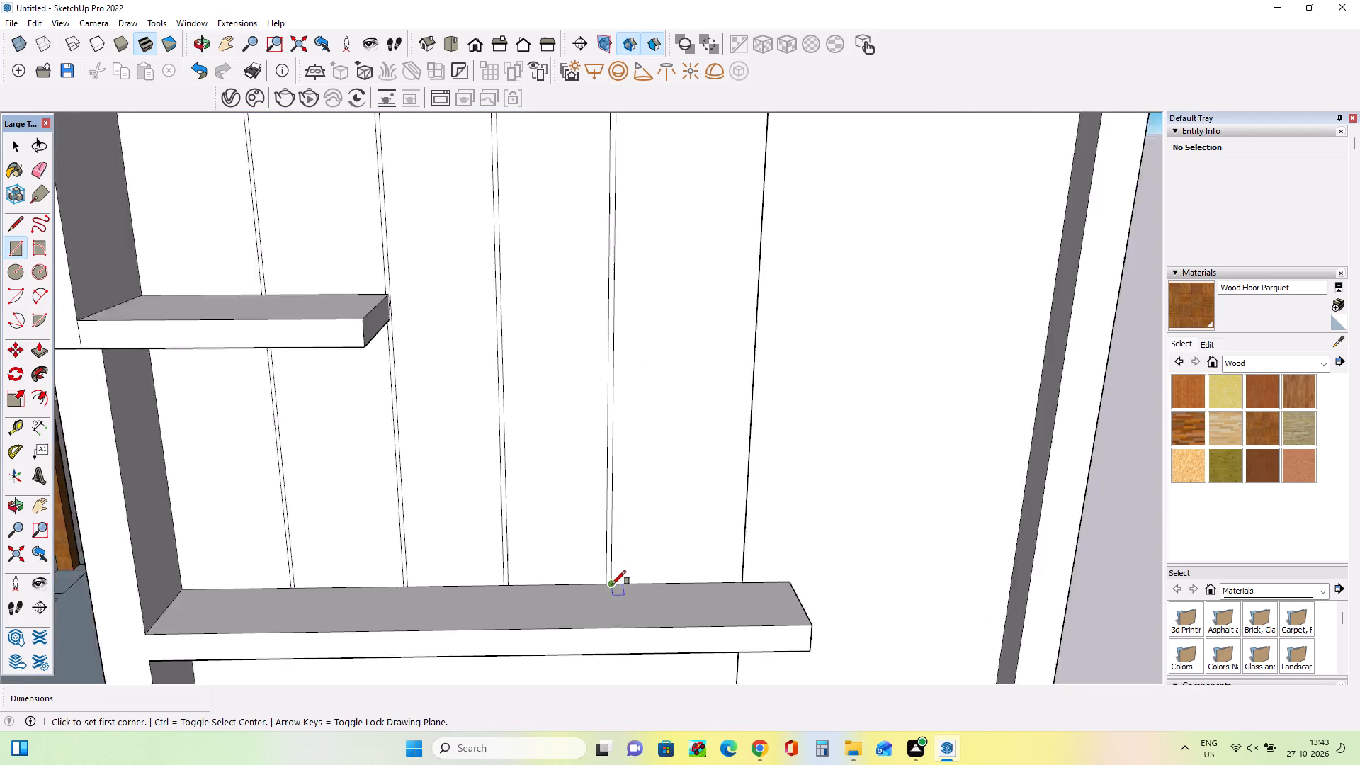
scroll(612, 584, "down", 10)
middle_click_drag(659, 585, 658, 519)
scroll(525, 487, "up", 3)
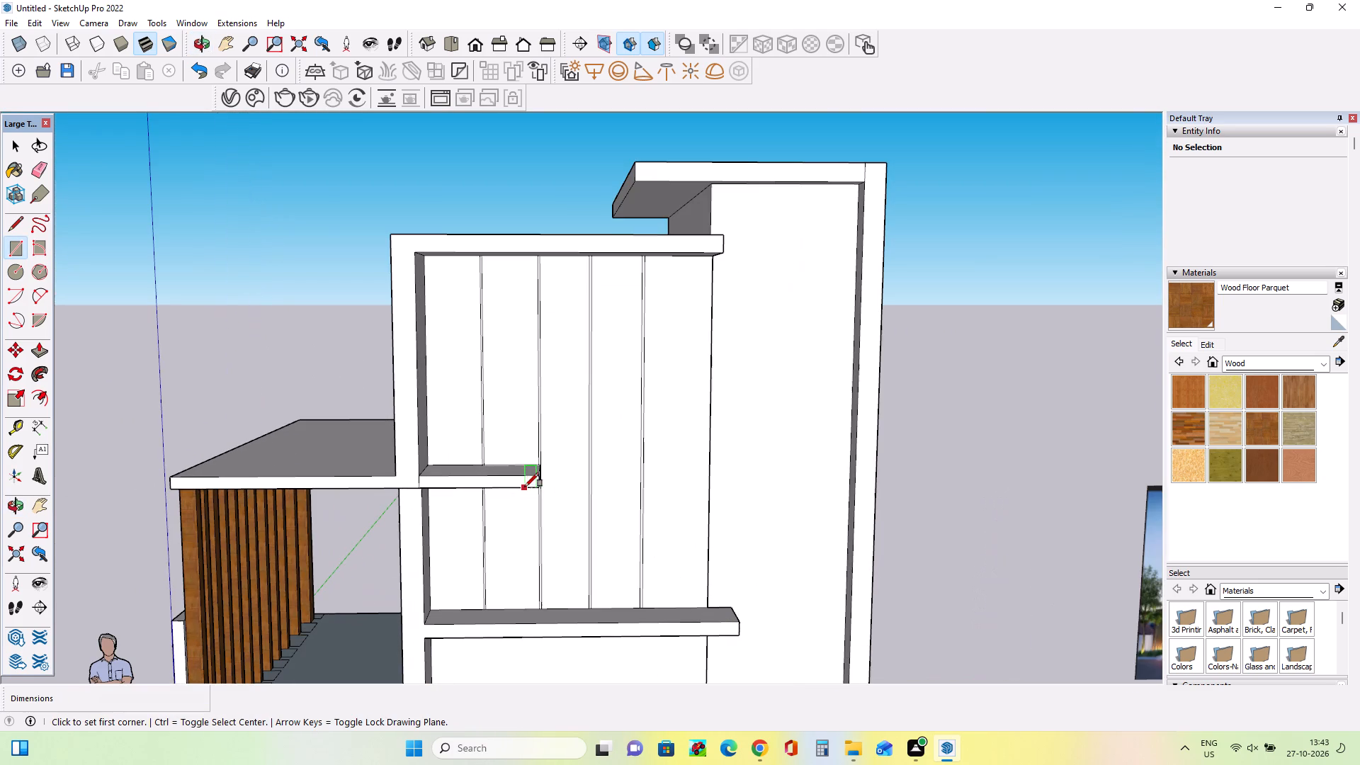
middle_click_drag(533, 475, 539, 464)
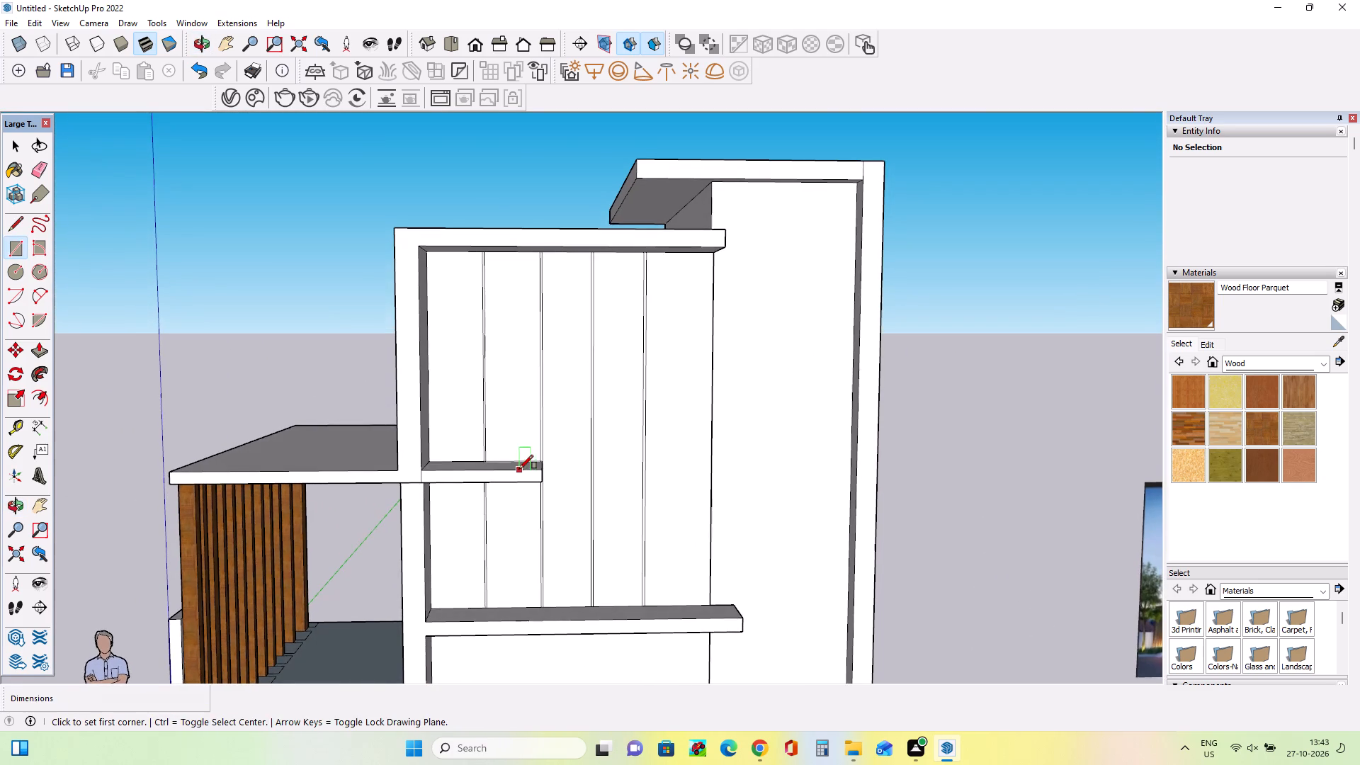
middle_click_drag(519, 471, 477, 466)
scroll(411, 445, "down", 7)
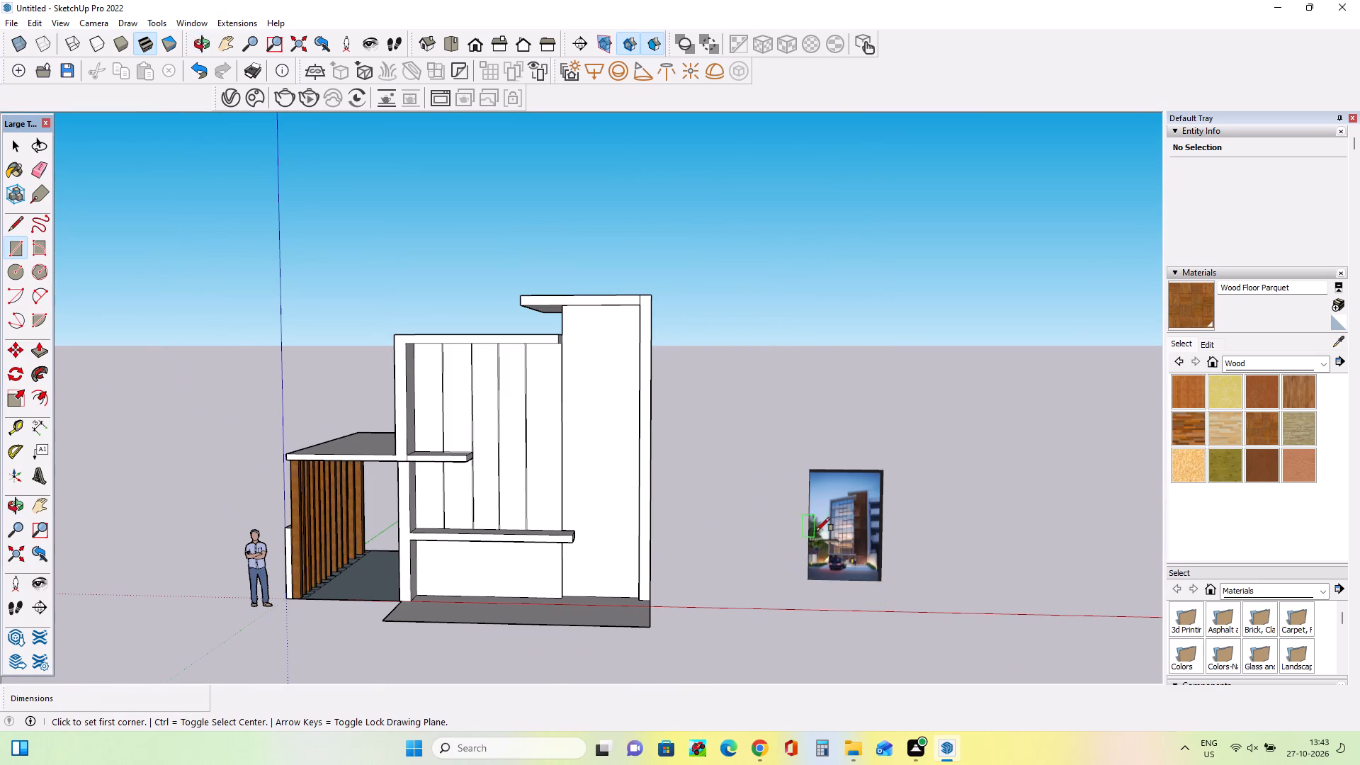
scroll(817, 531, "up", 4)
middle_click_drag(870, 543, 877, 567)
scroll(857, 542, "up", 9)
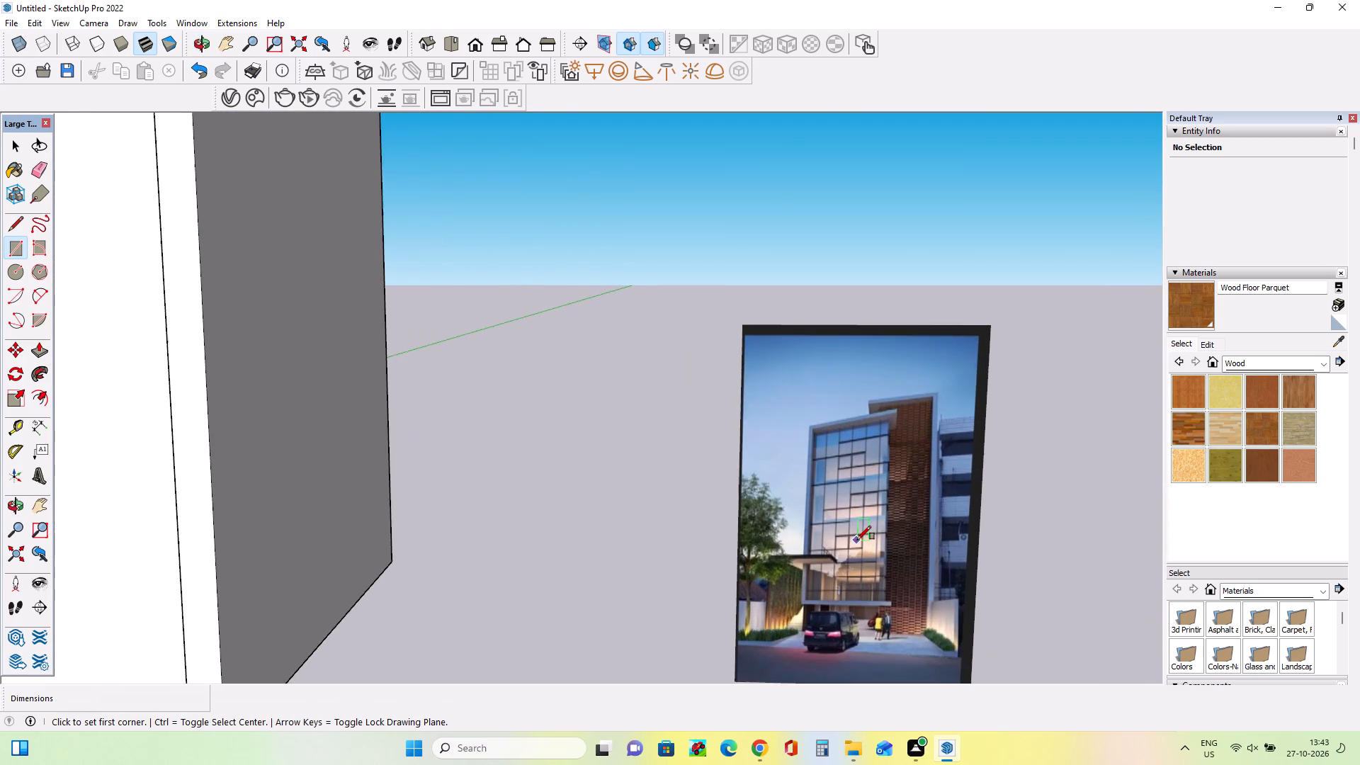
scroll(857, 539, "down", 13)
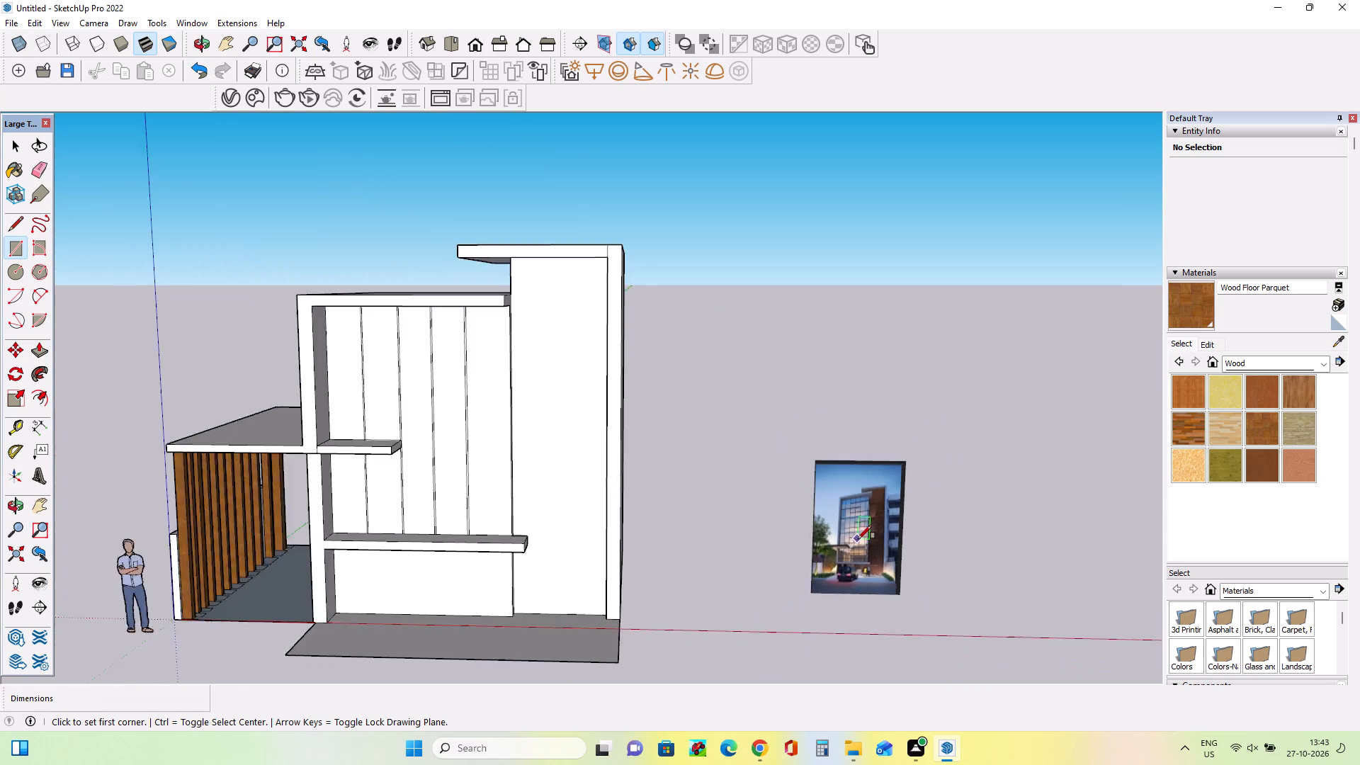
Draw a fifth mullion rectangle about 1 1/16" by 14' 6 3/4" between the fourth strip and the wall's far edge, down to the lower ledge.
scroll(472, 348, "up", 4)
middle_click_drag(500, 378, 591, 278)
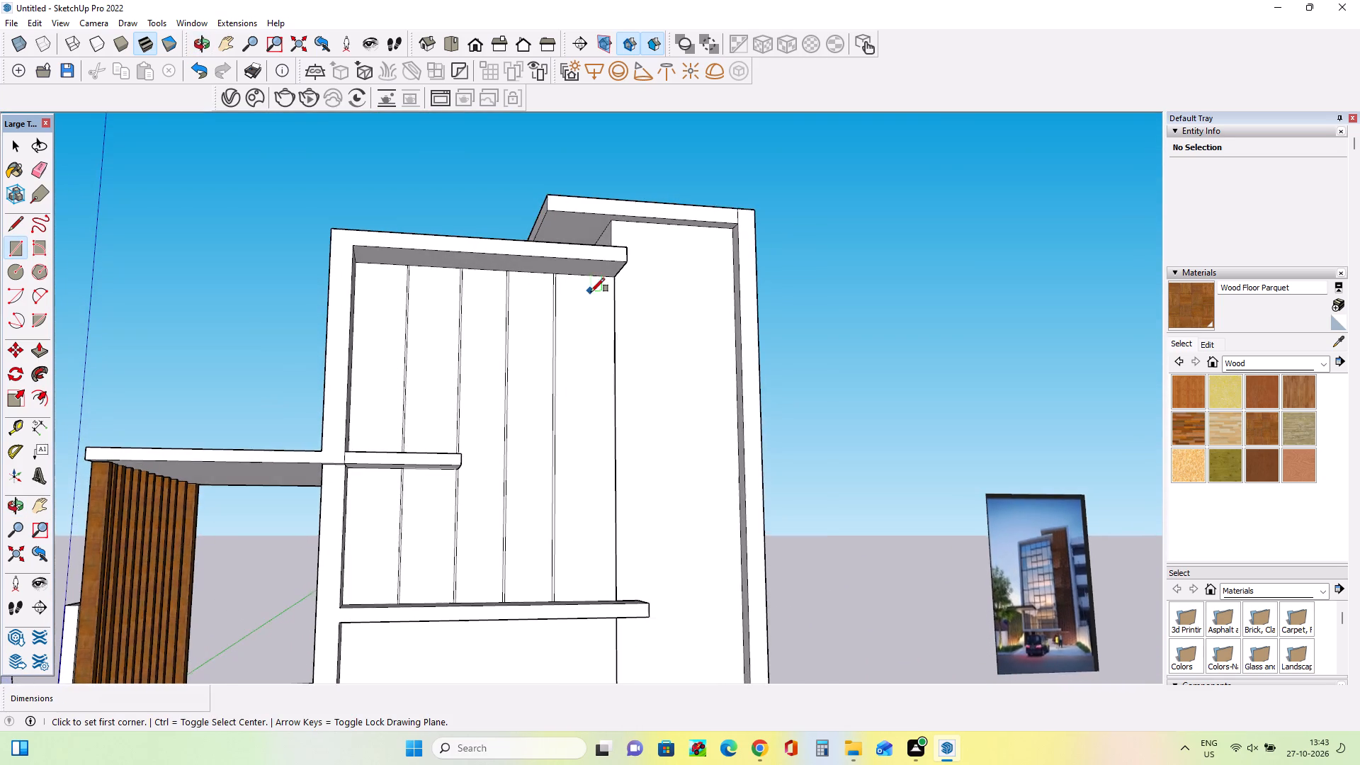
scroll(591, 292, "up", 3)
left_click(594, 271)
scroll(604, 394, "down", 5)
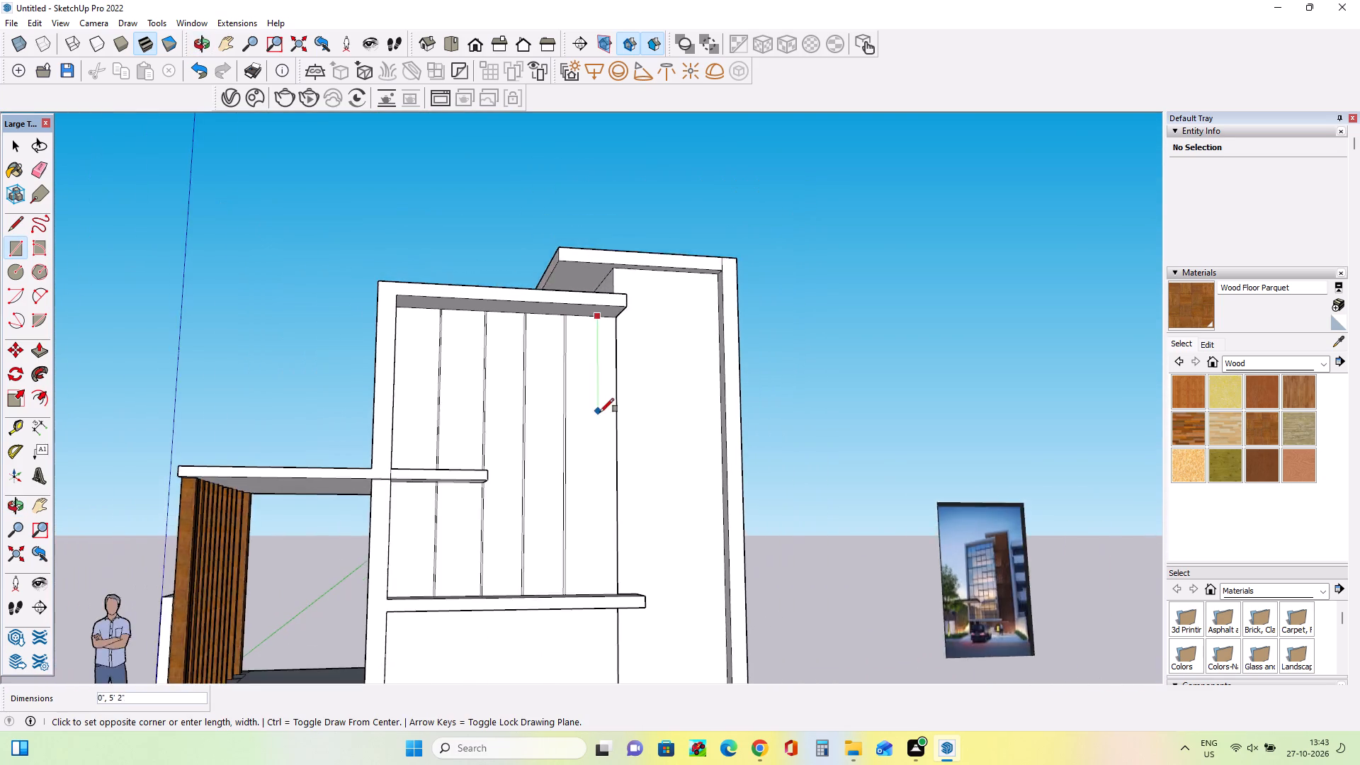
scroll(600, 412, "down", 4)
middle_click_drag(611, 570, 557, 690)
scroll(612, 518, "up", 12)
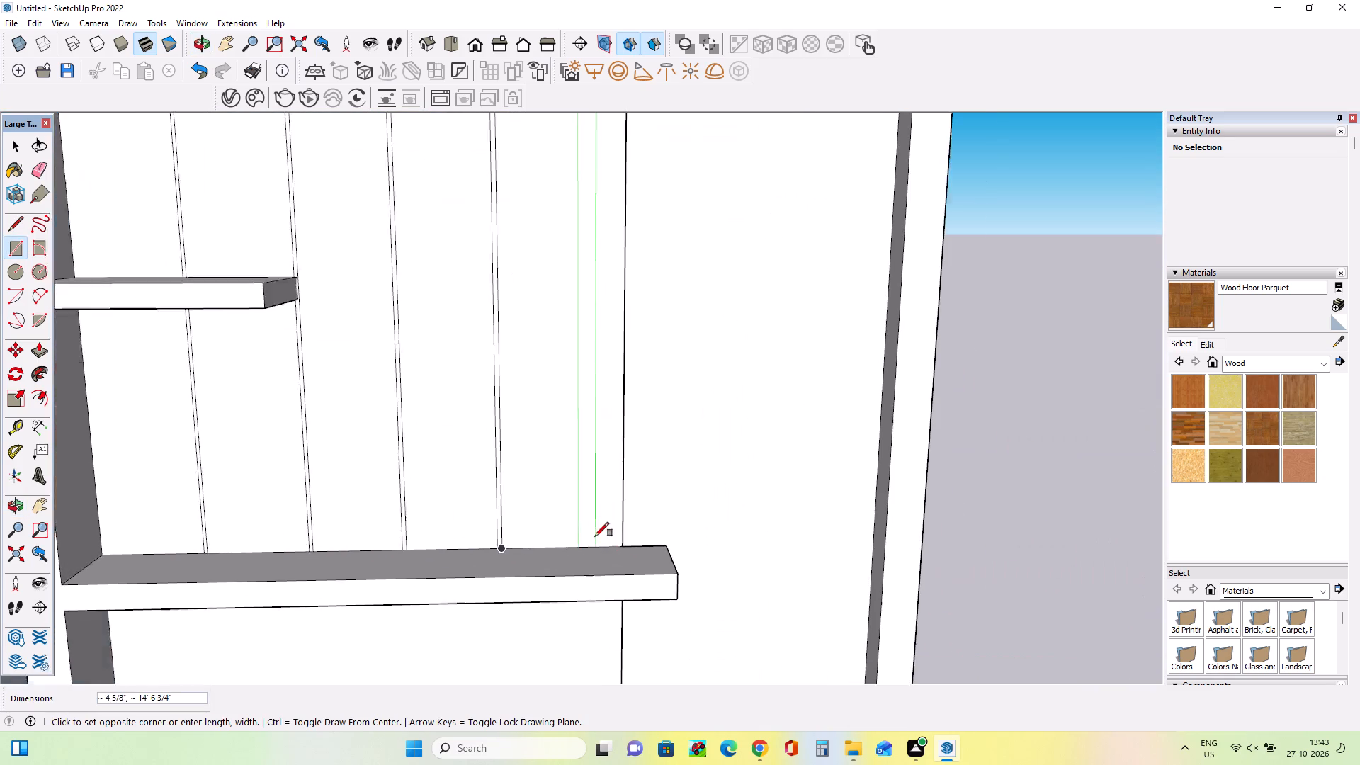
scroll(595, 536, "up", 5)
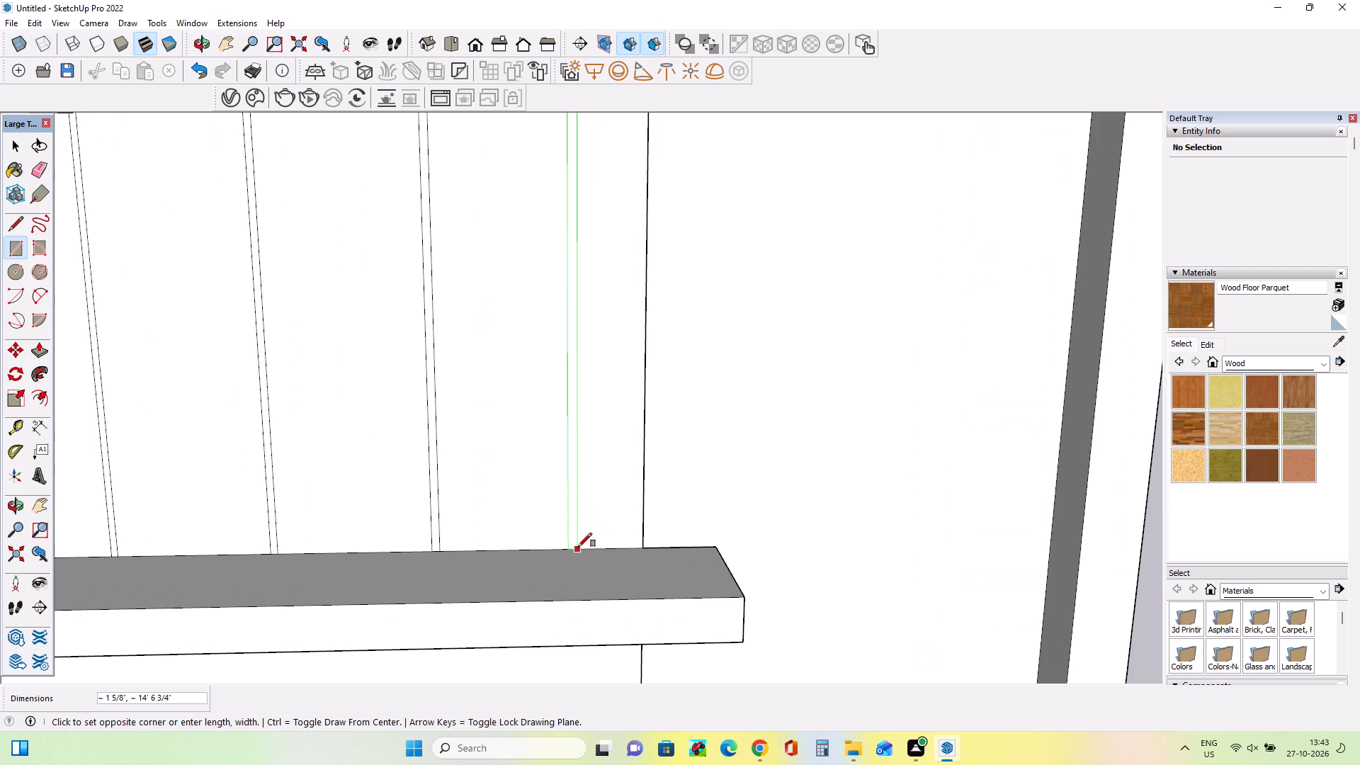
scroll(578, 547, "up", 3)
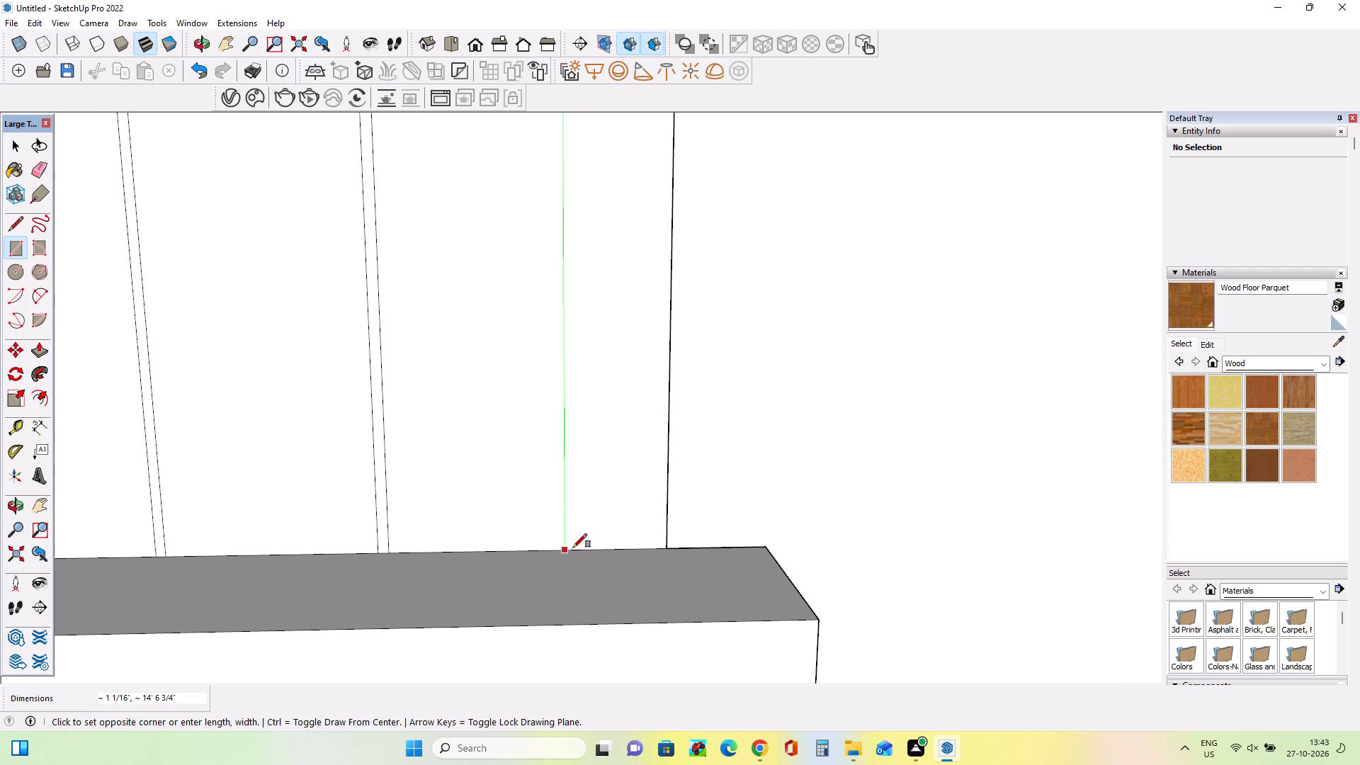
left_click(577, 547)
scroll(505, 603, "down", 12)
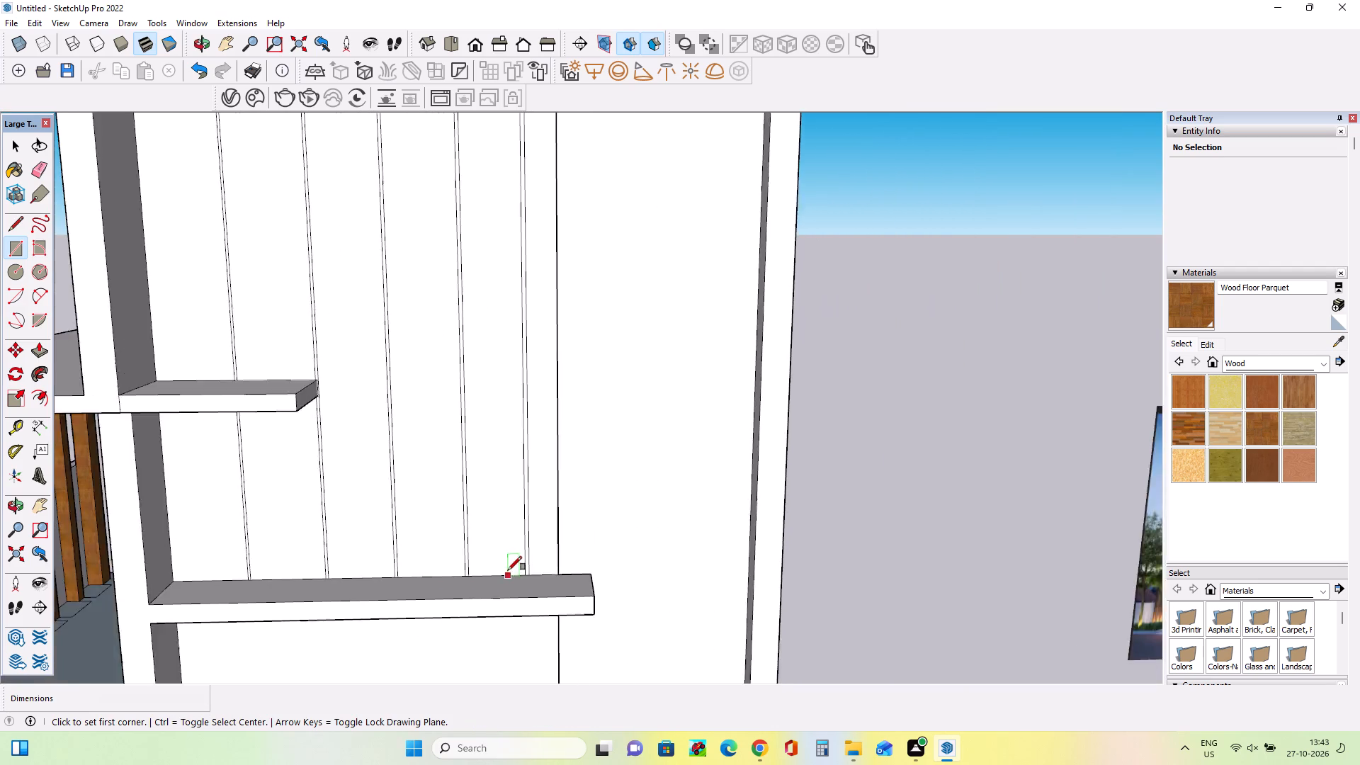
Examine the five mullion strips on the front wall and compare their spacing with the glazing in the reference image.
scroll(508, 570, "down", 5)
middle_click_drag(632, 521, 606, 482)
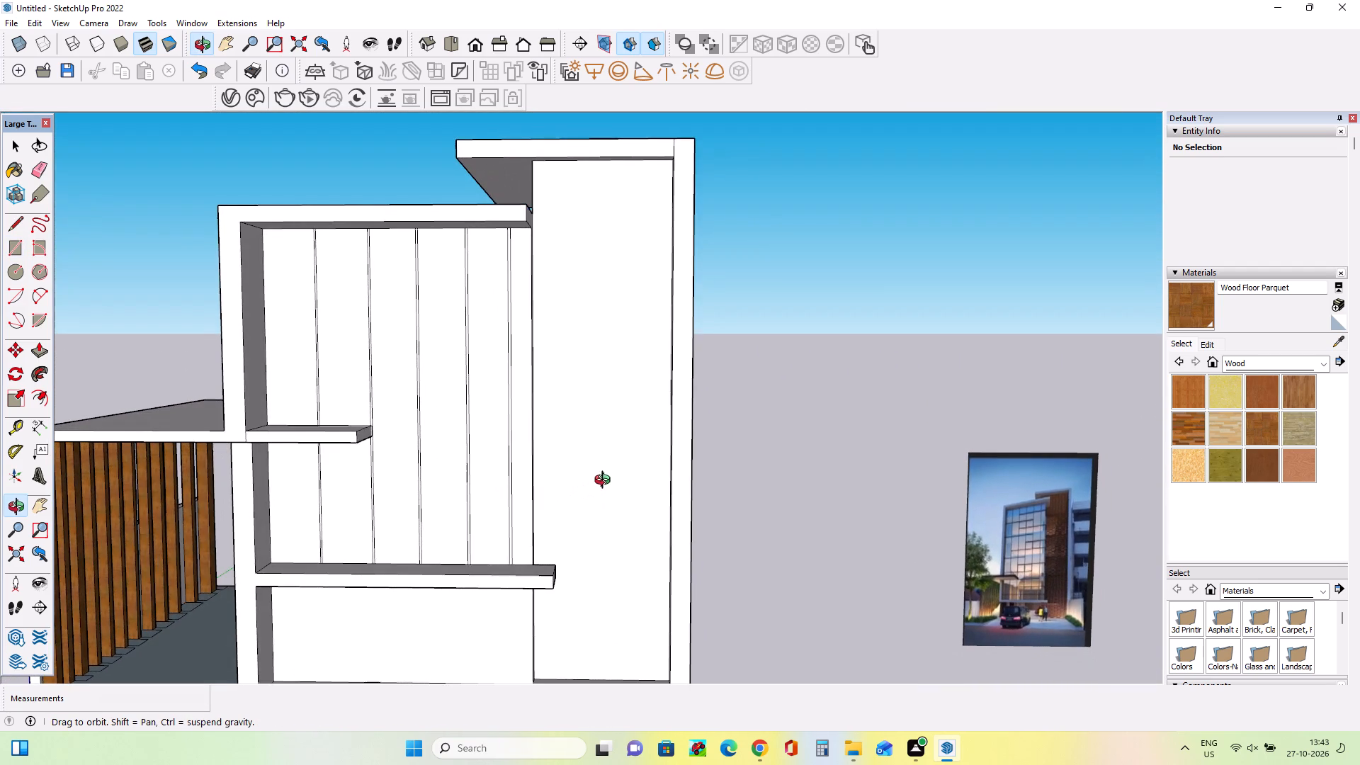
middle_click_drag(606, 482, 616, 488)
scroll(616, 488, "down", 1)
middle_click_drag(615, 489, 618, 500)
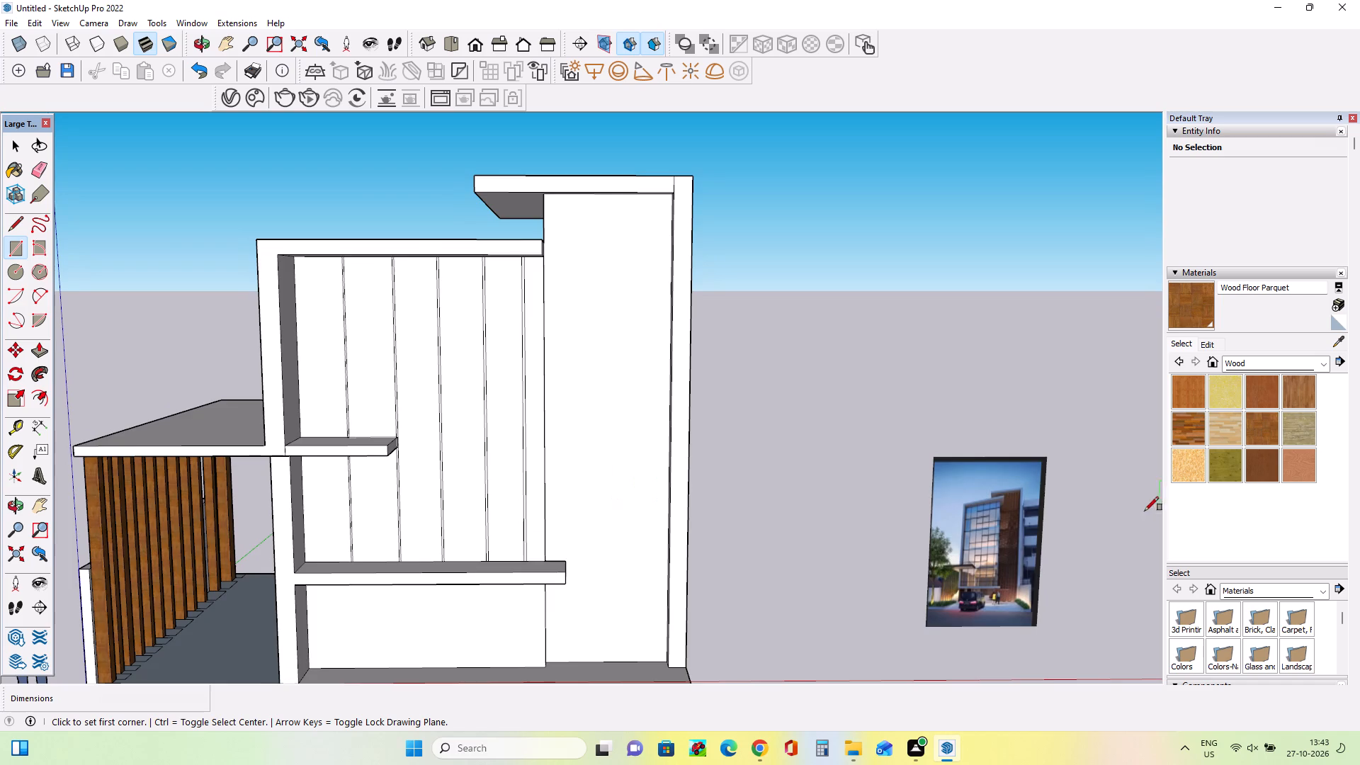
scroll(1002, 545, "up", 11)
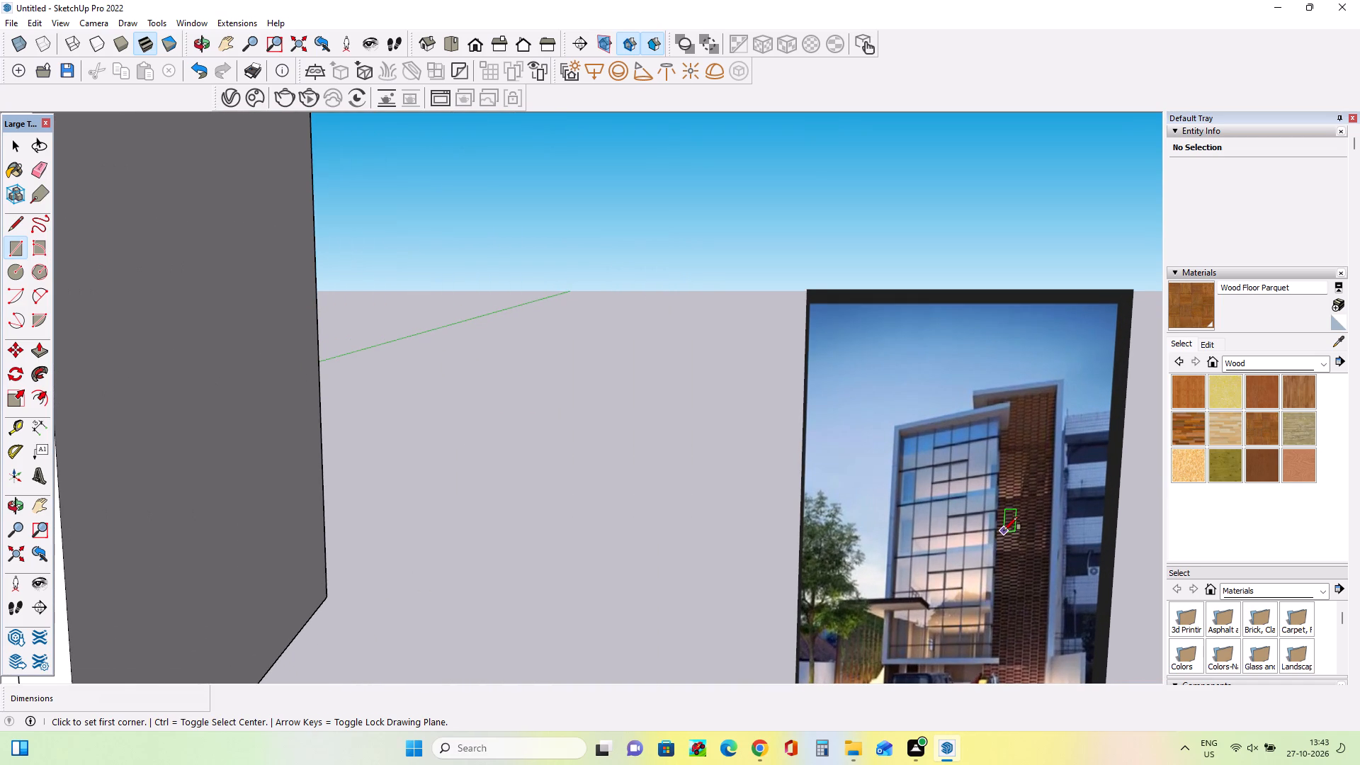
scroll(1004, 530, "down", 19)
middle_click_drag(993, 529, 929, 533)
scroll(662, 458, "up", 4)
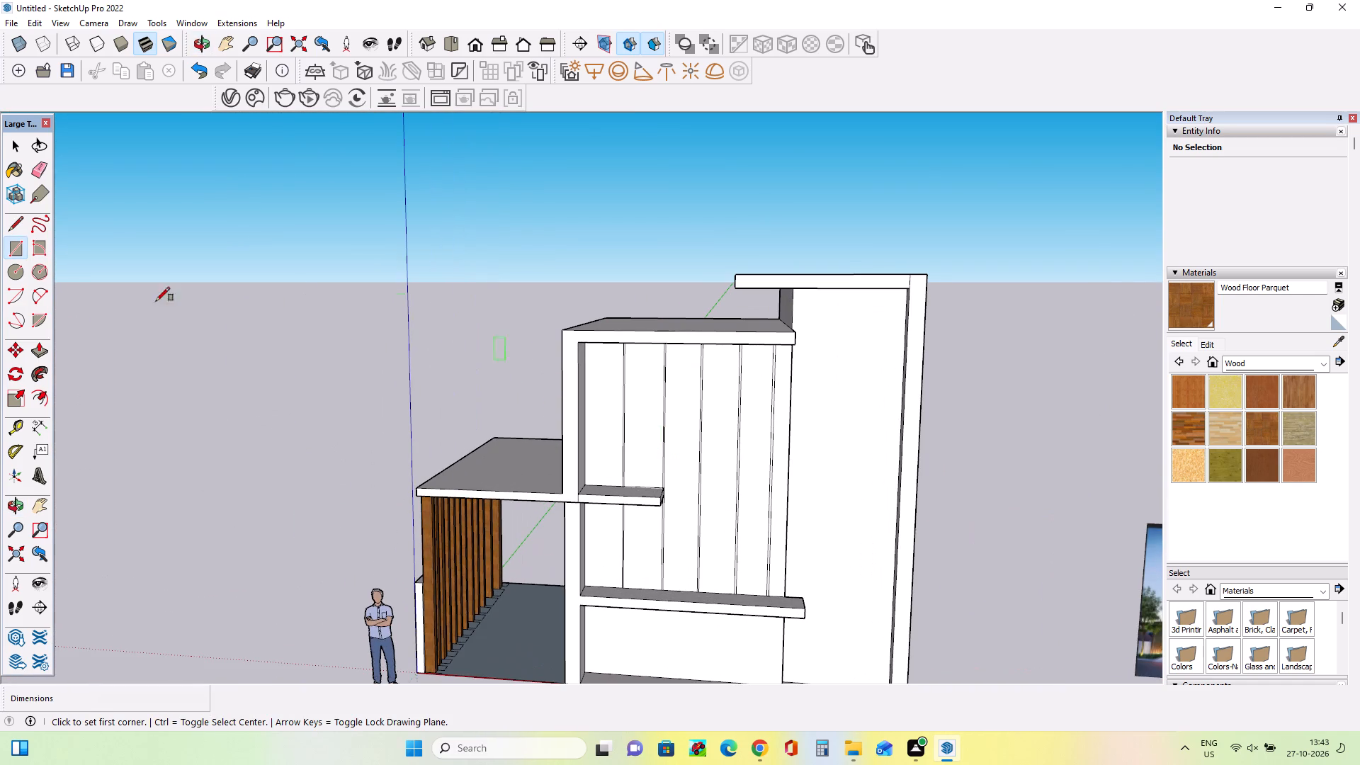
Erase all five vertical mullion strips from the framed front wall, including the segments below the short canopy ledge.
left_click(38, 506)
left_click_drag(157, 416, 144, 334)
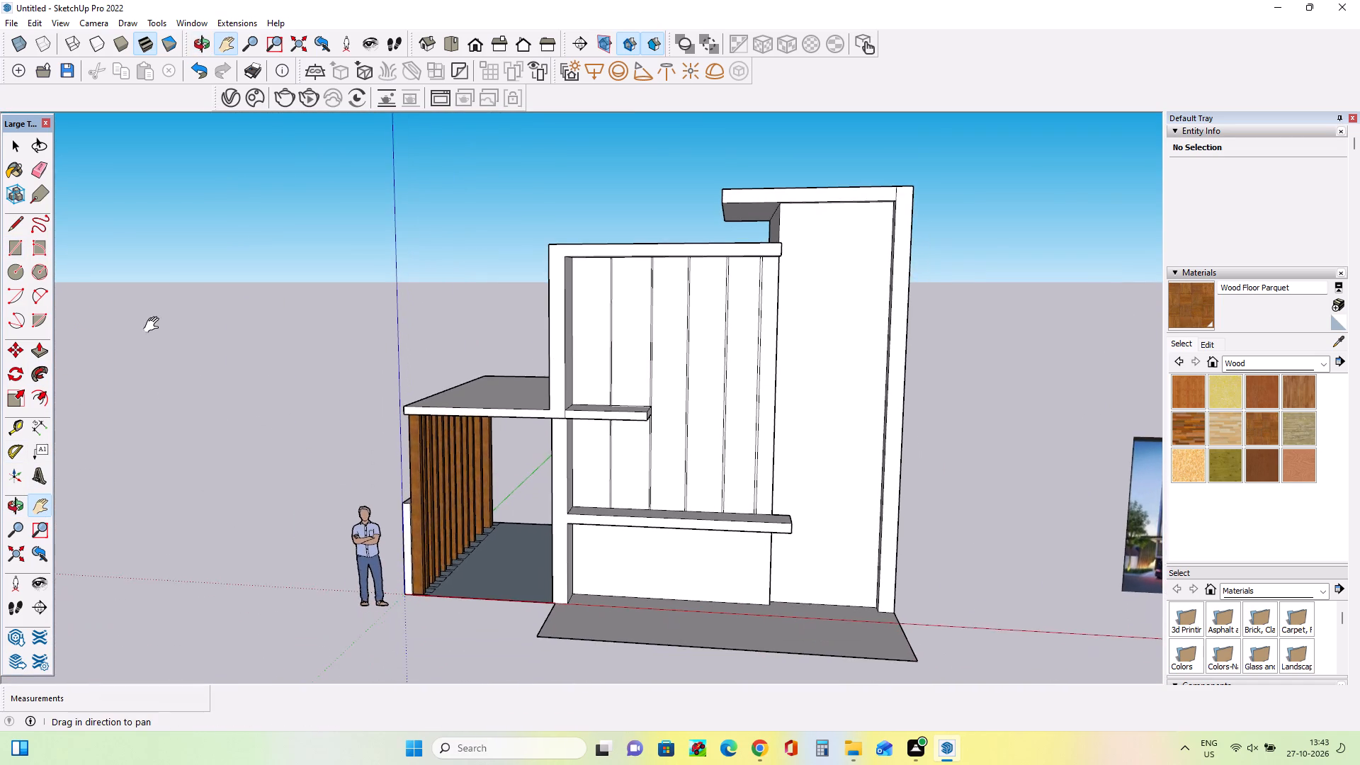
scroll(557, 408, "up", 3)
middle_click_drag(560, 366, 548, 357)
middle_click_drag(630, 467, 660, 480)
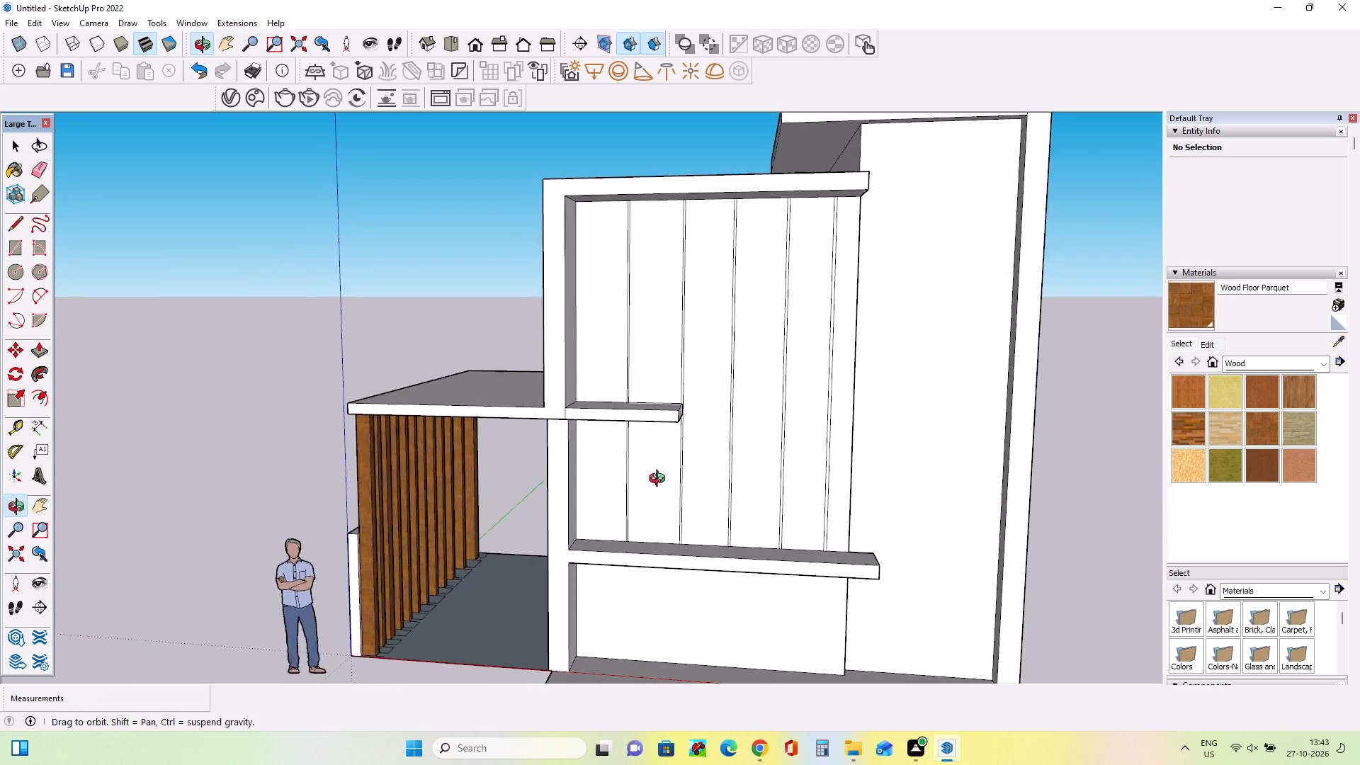
middle_click_drag(660, 480, 666, 482)
middle_click_drag(677, 467, 679, 453)
middle_click_drag(365, 416, 370, 433)
left_click(35, 168)
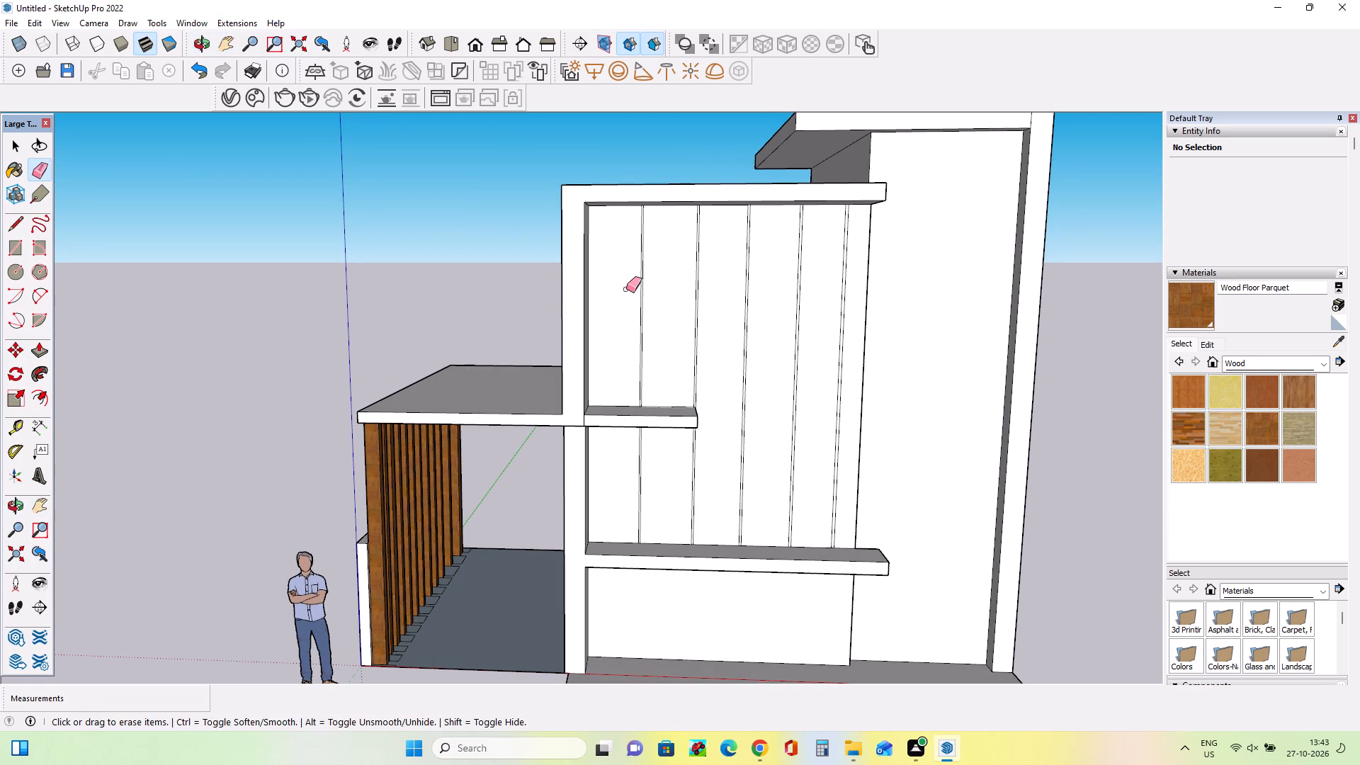
left_click_drag(622, 289, 854, 290)
left_click_drag(618, 302, 719, 297)
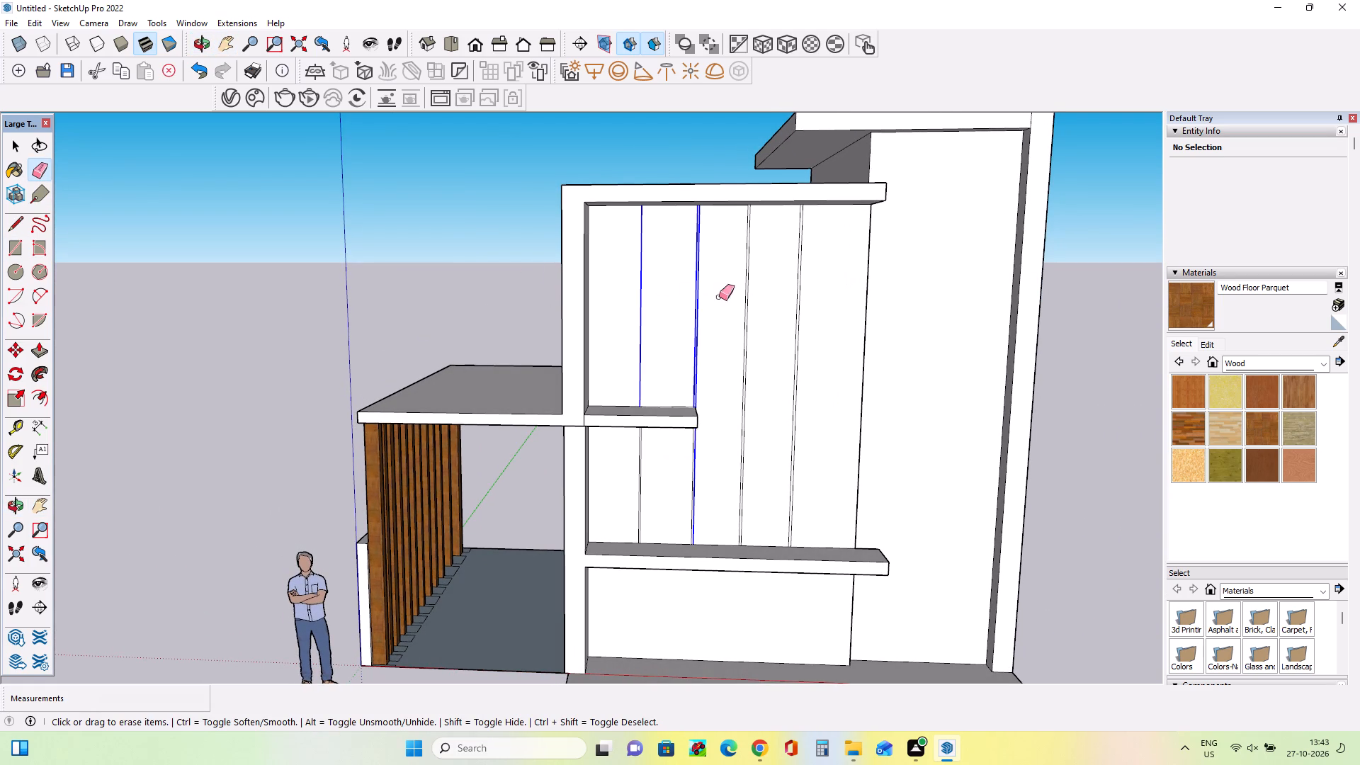
left_click_drag(719, 297, 817, 290)
middle_click_drag(643, 345, 703, 346)
left_click_drag(749, 361, 769, 360)
left_click_drag(645, 477, 718, 467)
middle_click_drag(660, 465, 594, 458)
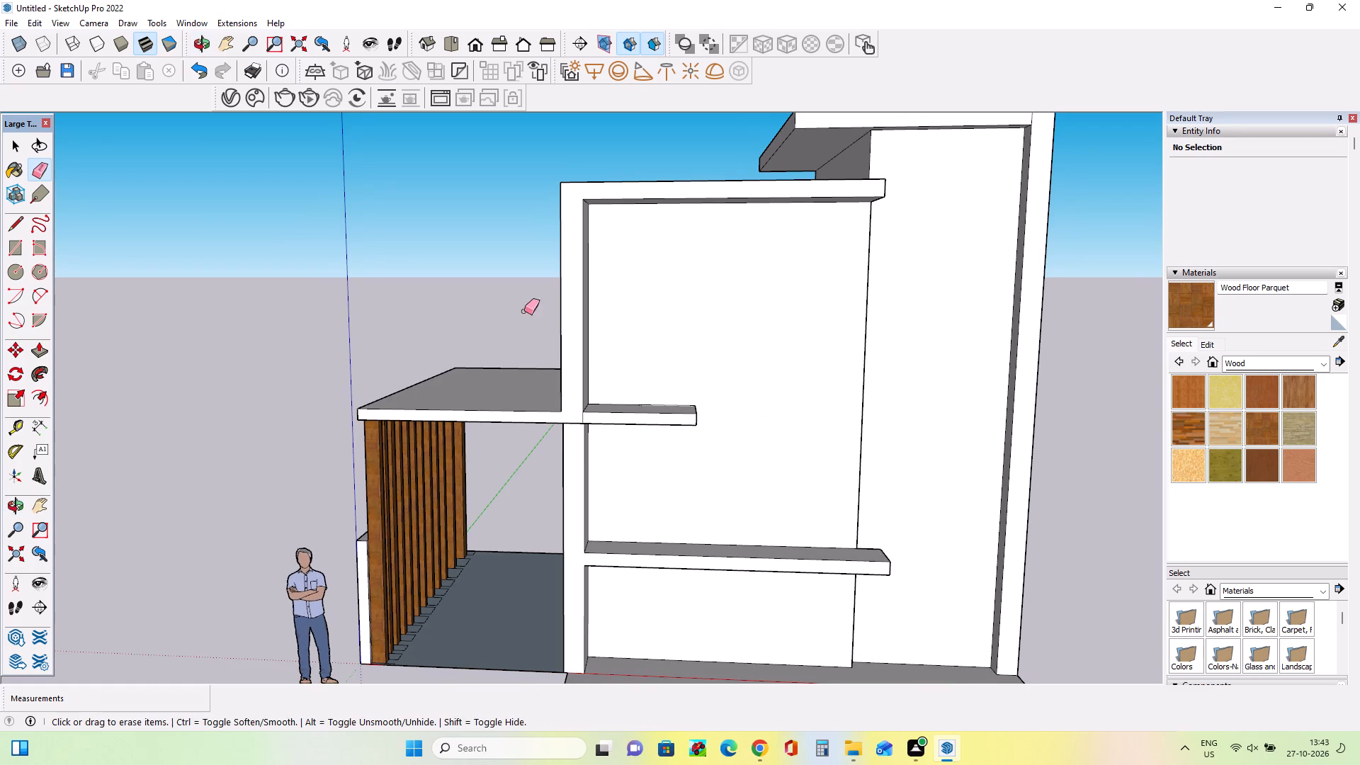
Draw a mullion rectangle about 1 13/16" by 14' 6 3/4" near the frame post beside the slatted canopy, from top frame to lower ledge.
left_click(17, 252)
middle_click_drag(408, 332, 436, 259)
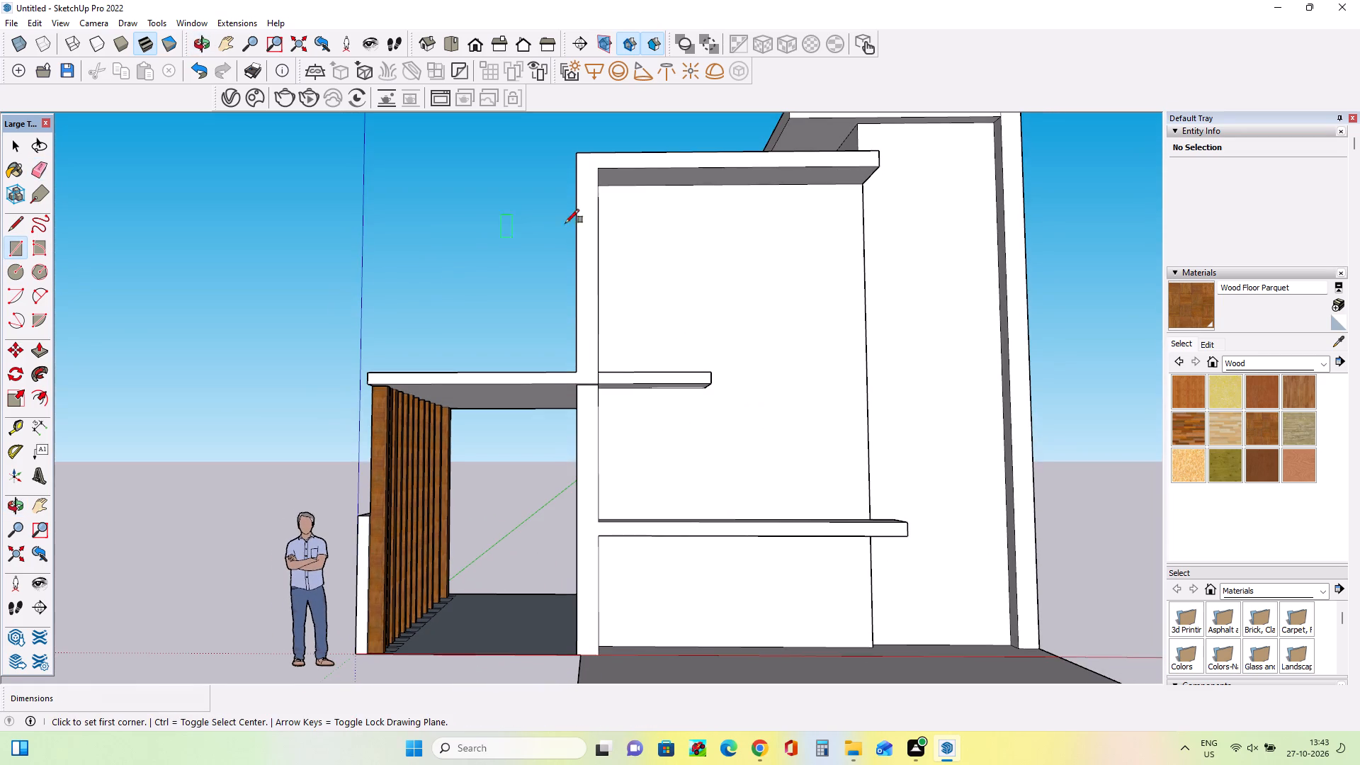
middle_click_drag(638, 187, 617, 228)
scroll(637, 194, "up", 2)
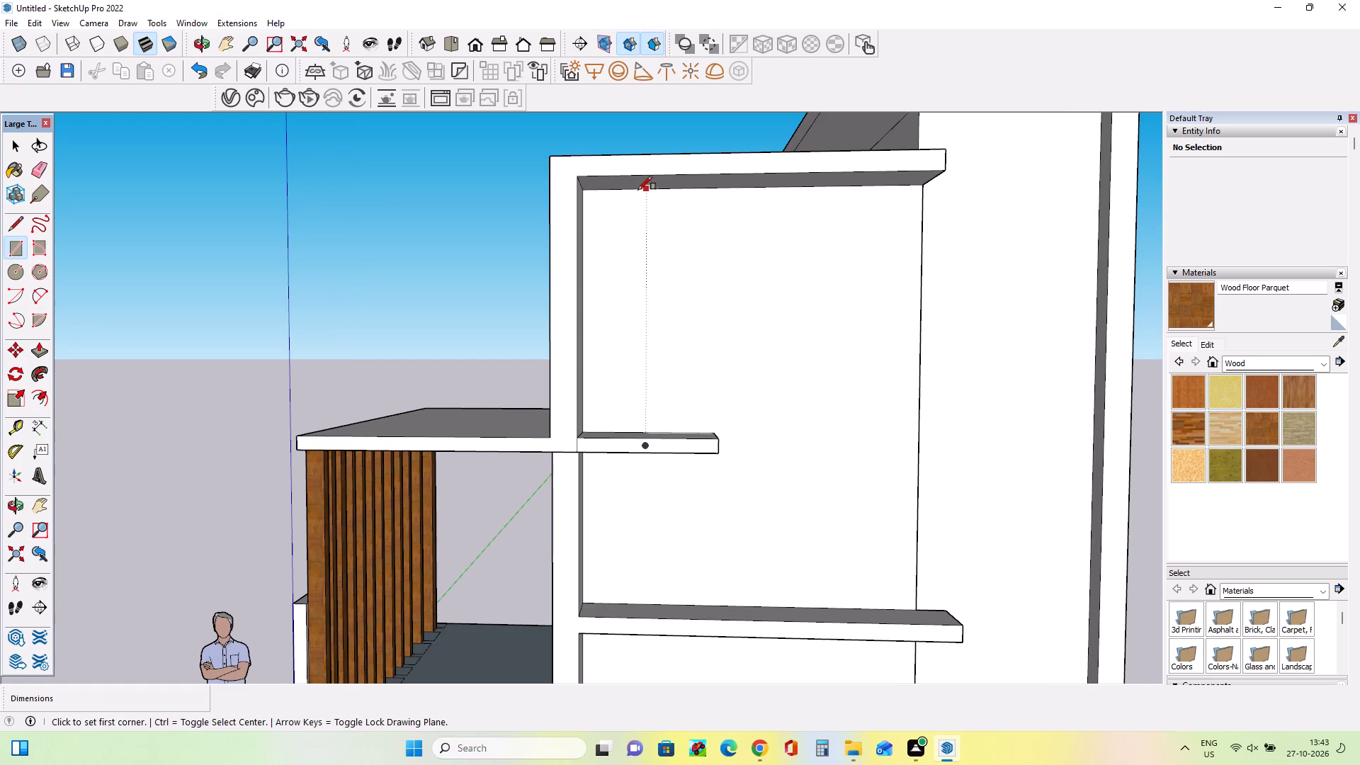
left_click(635, 192)
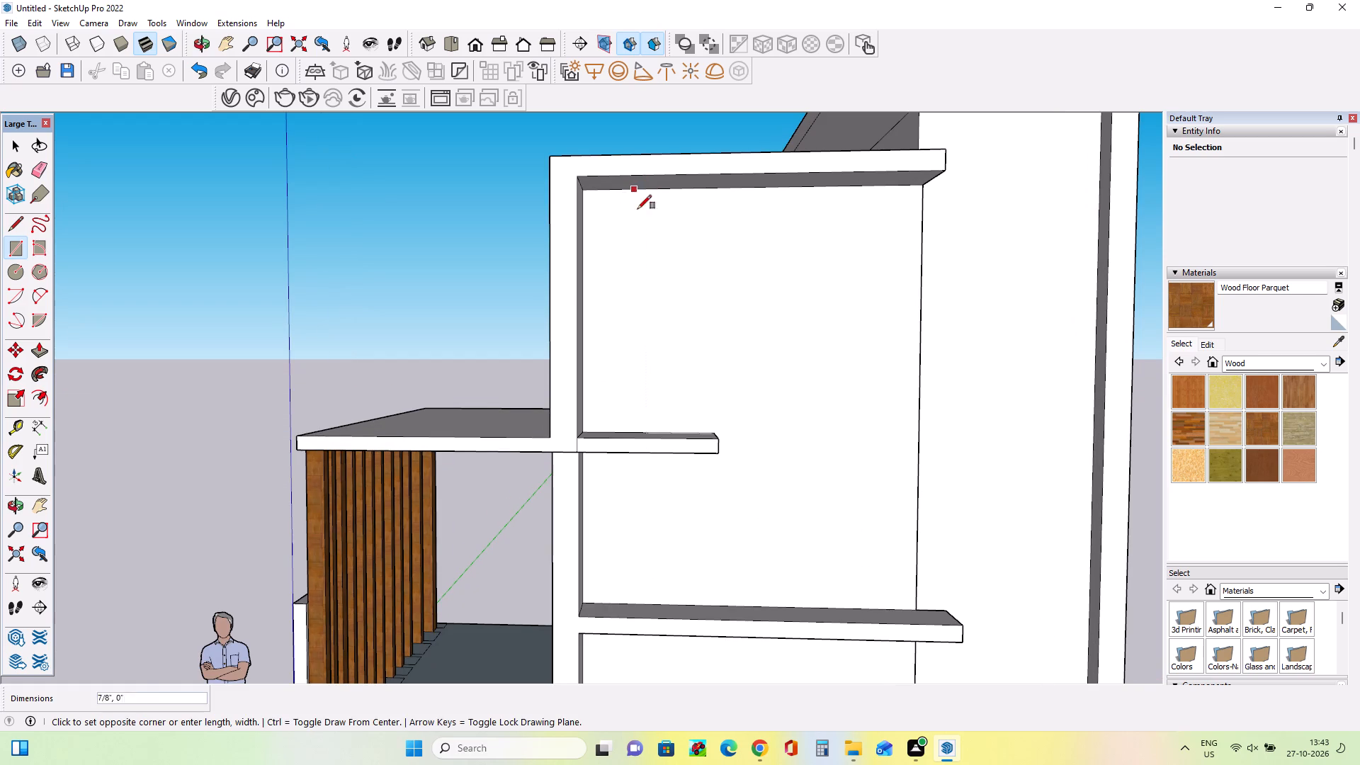
scroll(657, 572, "up", 1)
middle_click_drag(657, 572, 640, 589)
scroll(645, 564, "up", 3)
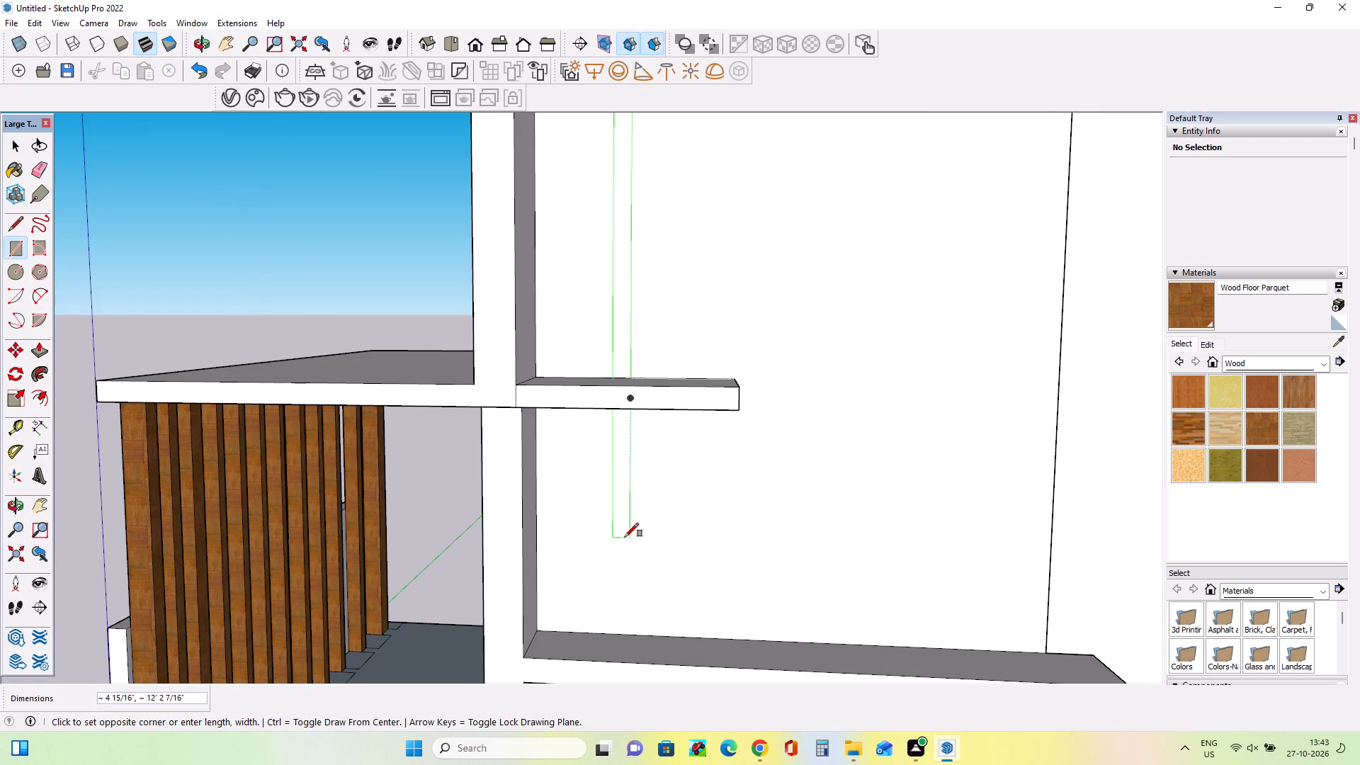
scroll(621, 535, "up", 3)
scroll(616, 577, "down", 4)
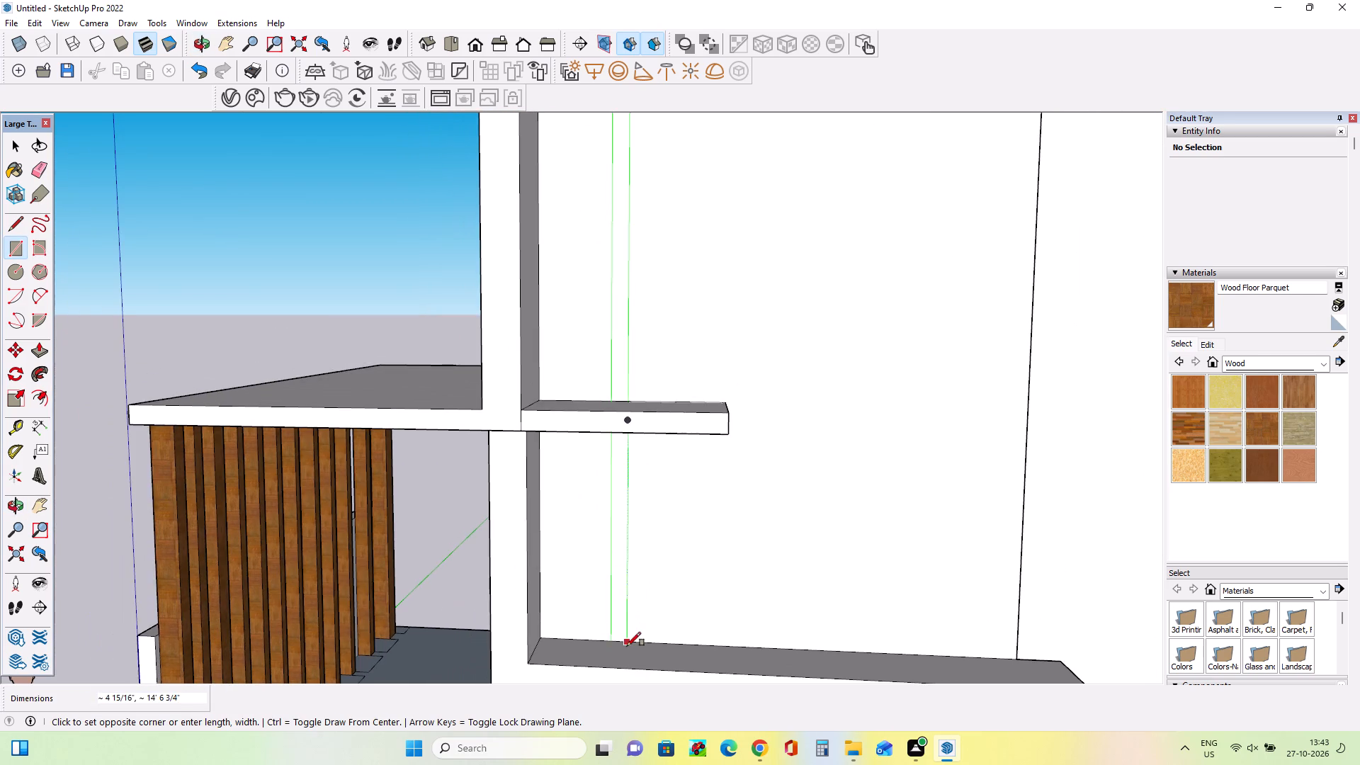
scroll(627, 647, "up", 9)
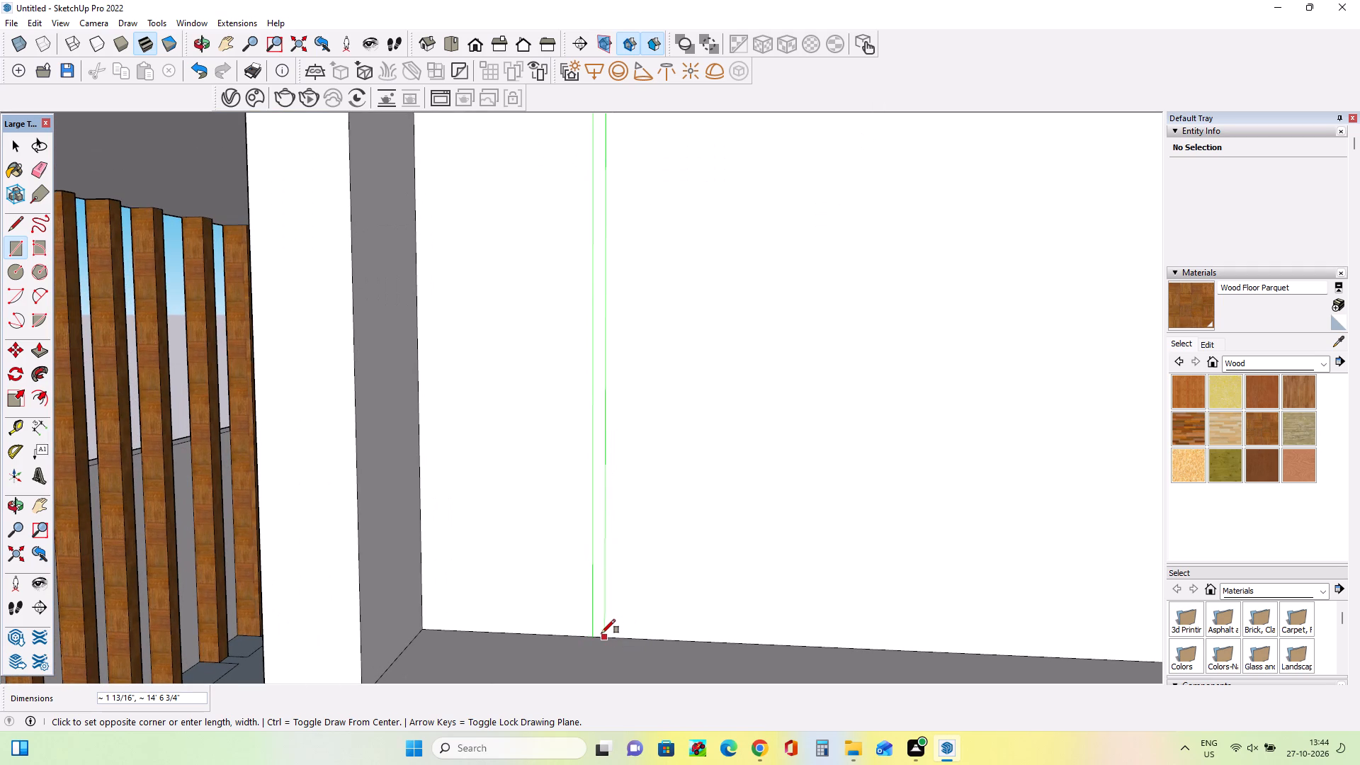
left_click(601, 633)
scroll(599, 601, "down", 13)
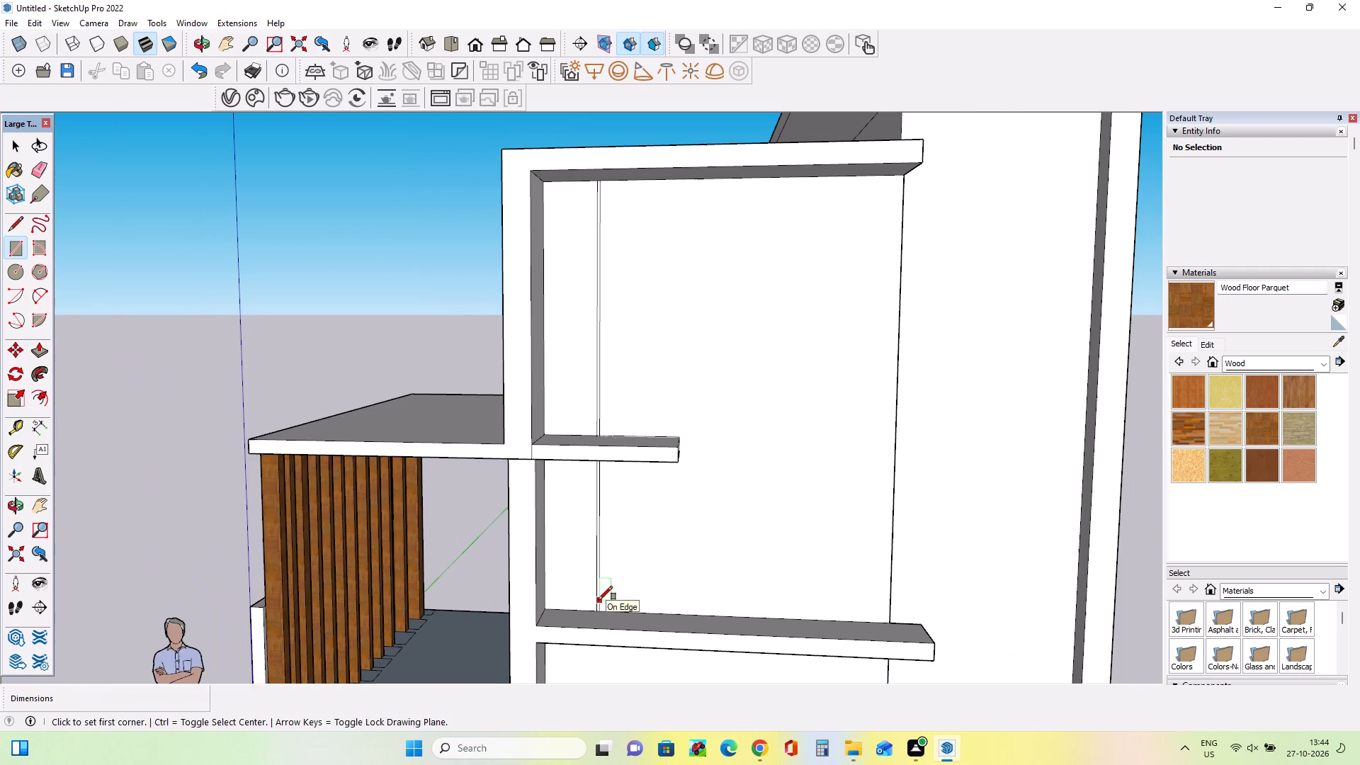
Draw a second mullion rectangle about 1 7/16" by 14' 6 3/4" past the first strip, from the top frame to the lower ledge.
middle_click_drag(692, 569, 670, 577)
middle_click_drag(659, 323, 677, 261)
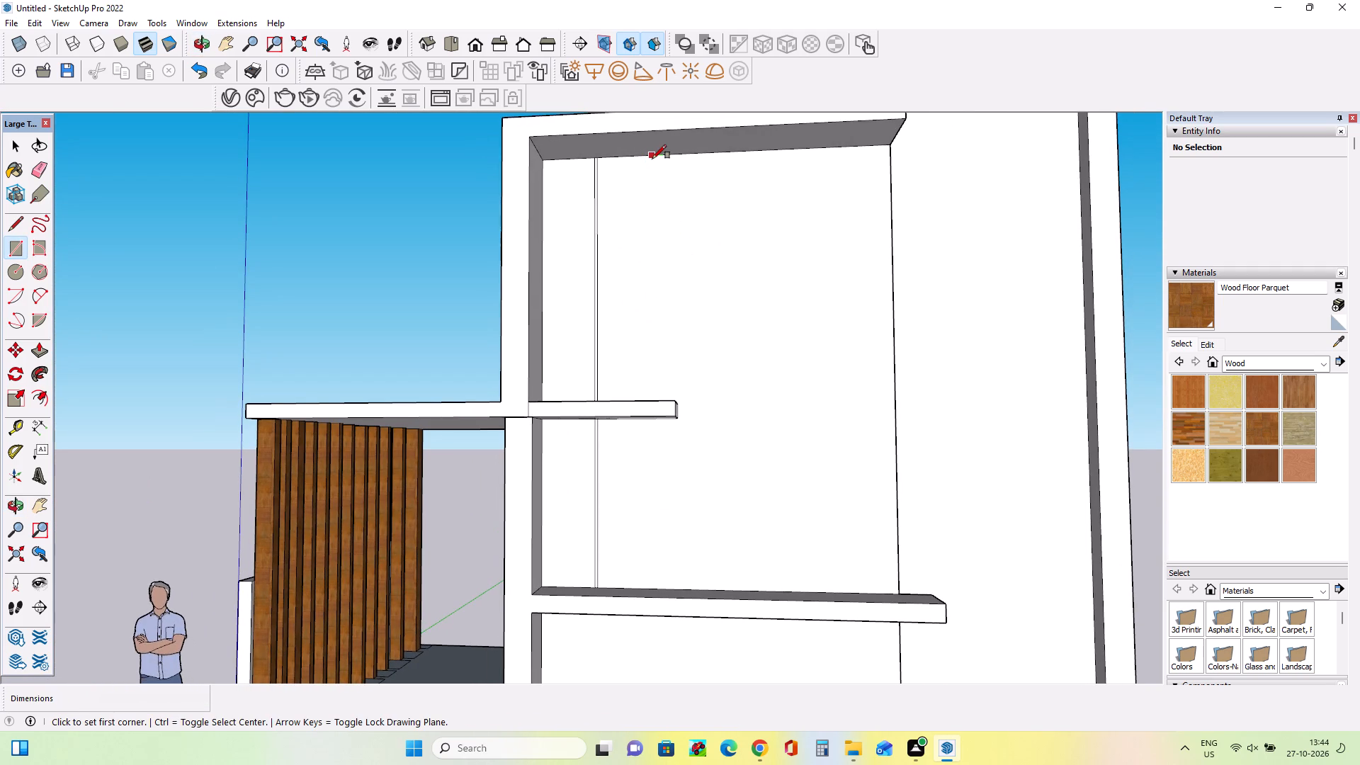
left_click(652, 159)
middle_click(660, 596)
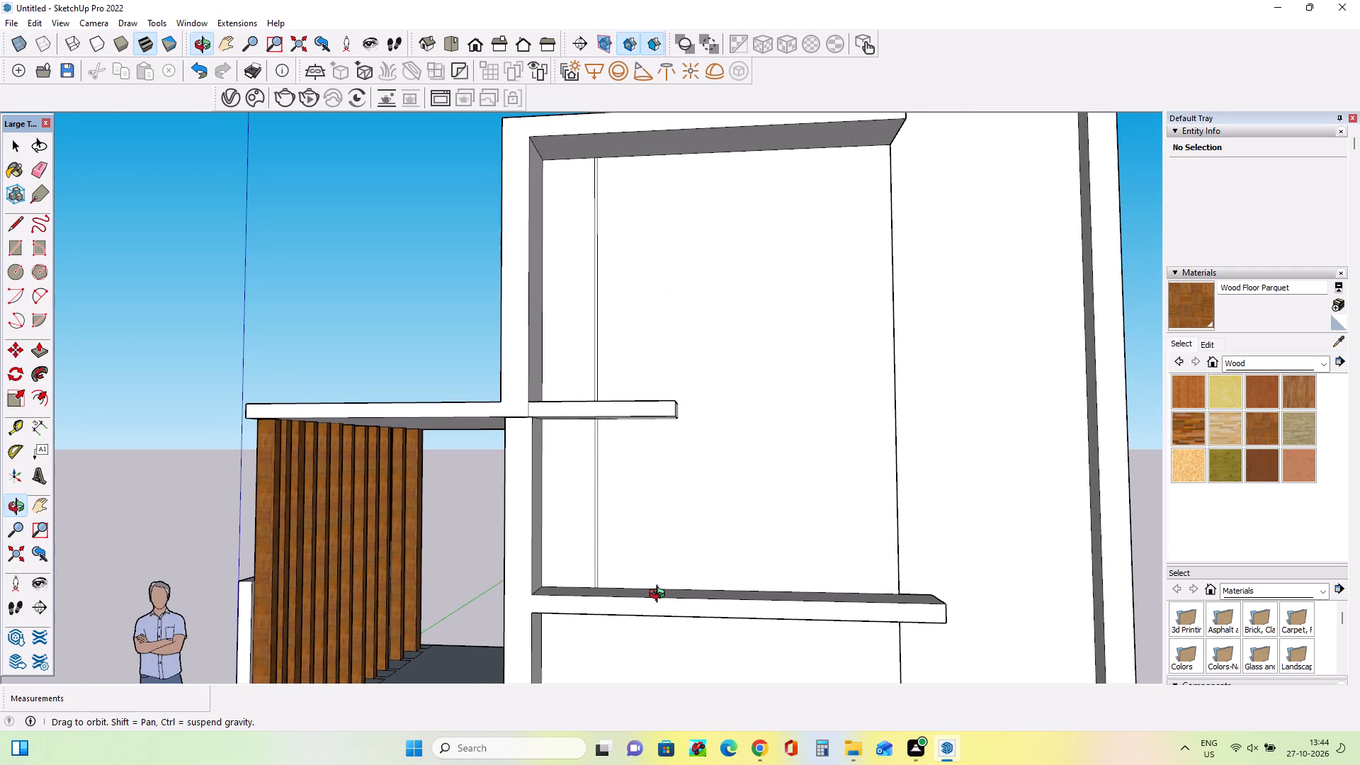
middle_click_drag(661, 584, 664, 601)
scroll(643, 594, "up", 6)
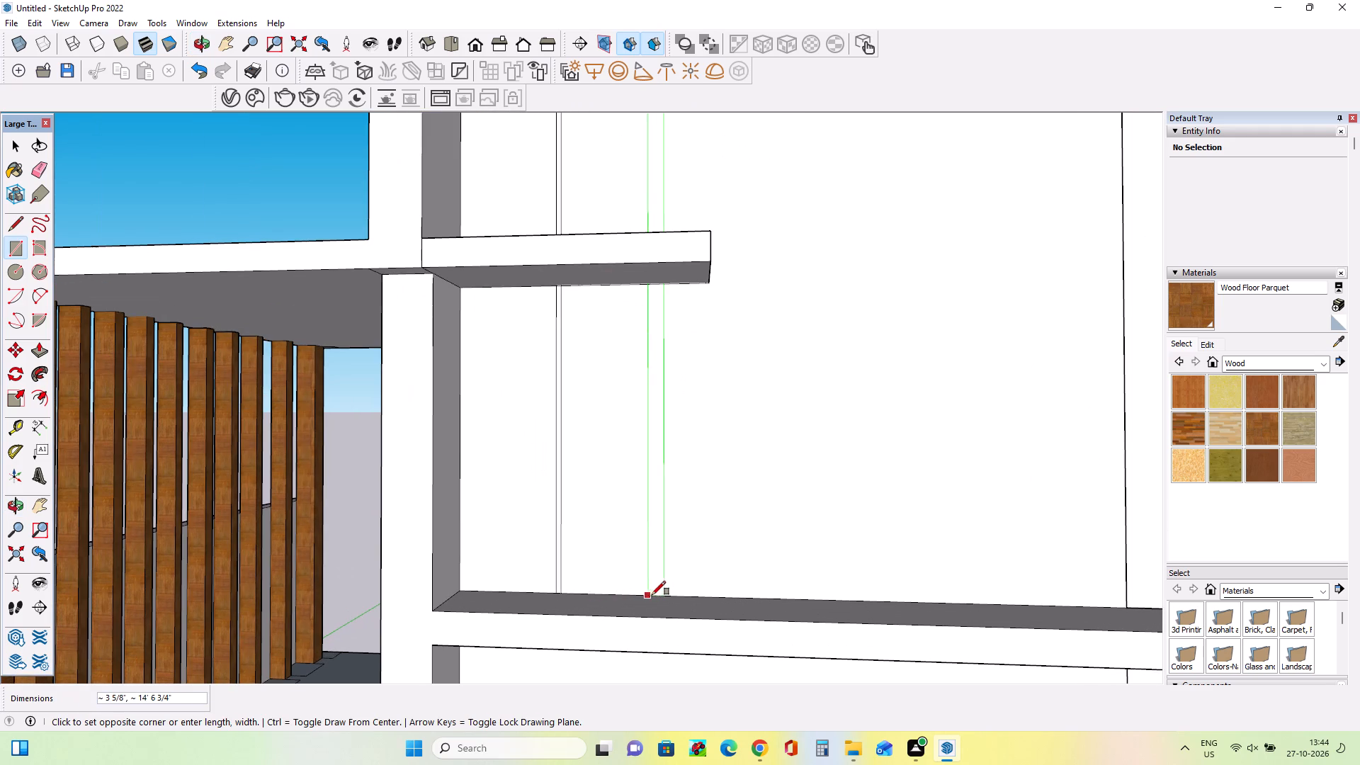
scroll(654, 595, "up", 3)
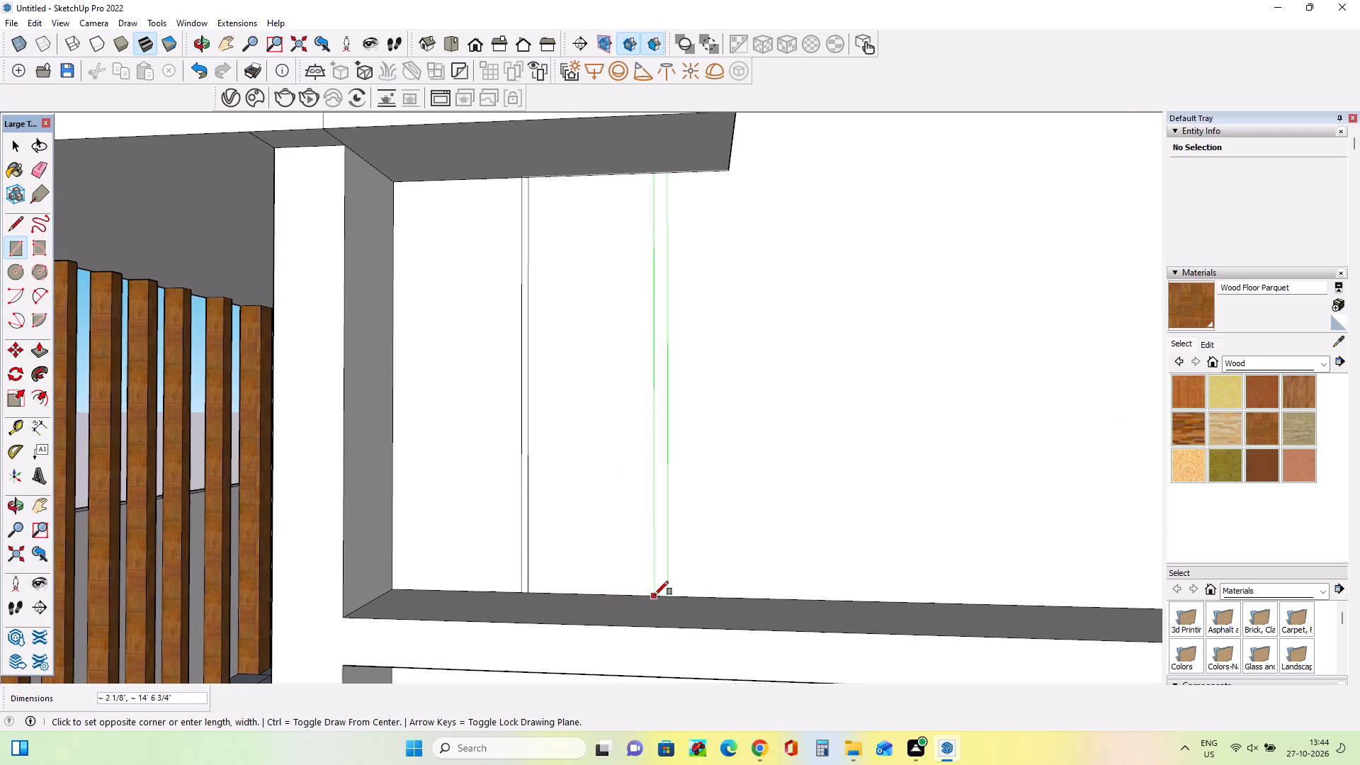
scroll(659, 596, "up", 3)
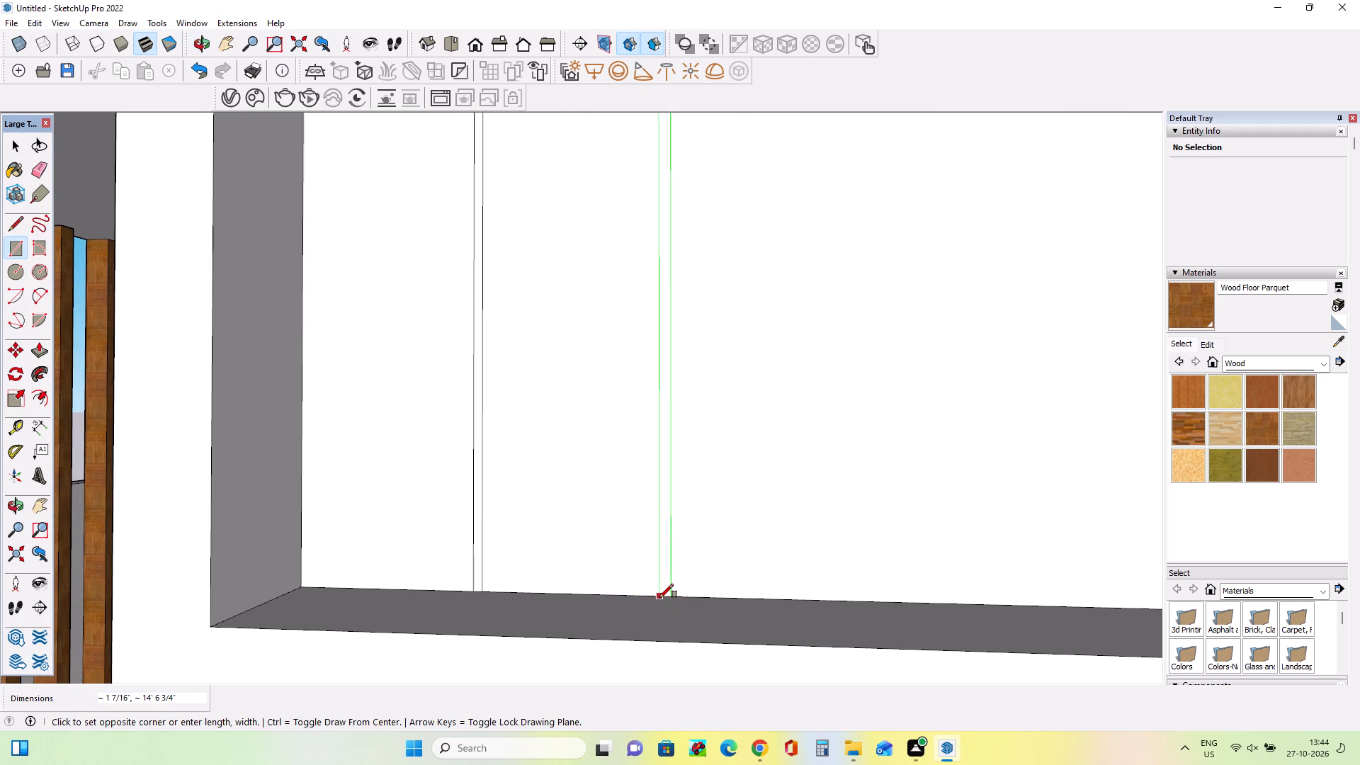
left_click(660, 598)
scroll(633, 584, "down", 5)
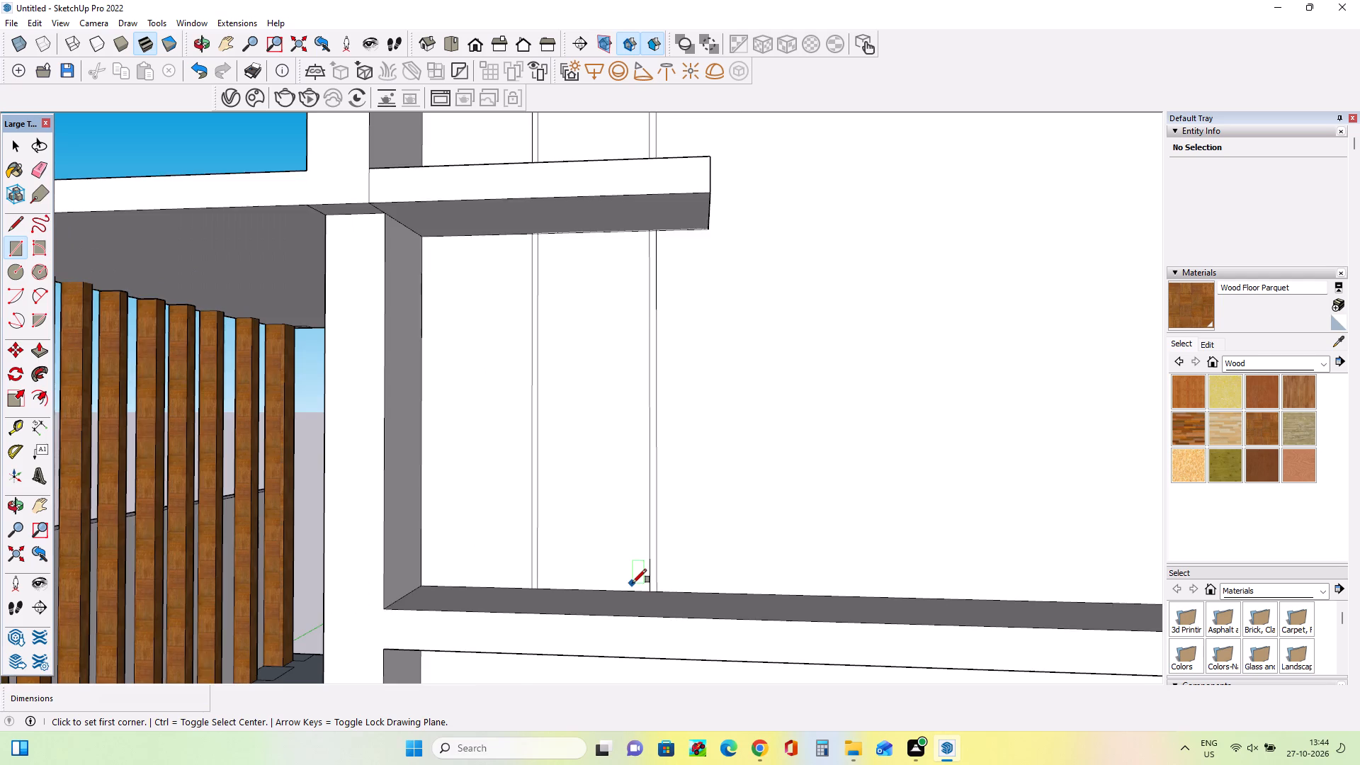
scroll(633, 583, "down", 8)
Draw a third mullion rectangle about 1 3/8" by 14' 6 3/4" past the second strip, from the top frame to the lower ledge.
middle_click_drag(714, 584, 715, 602)
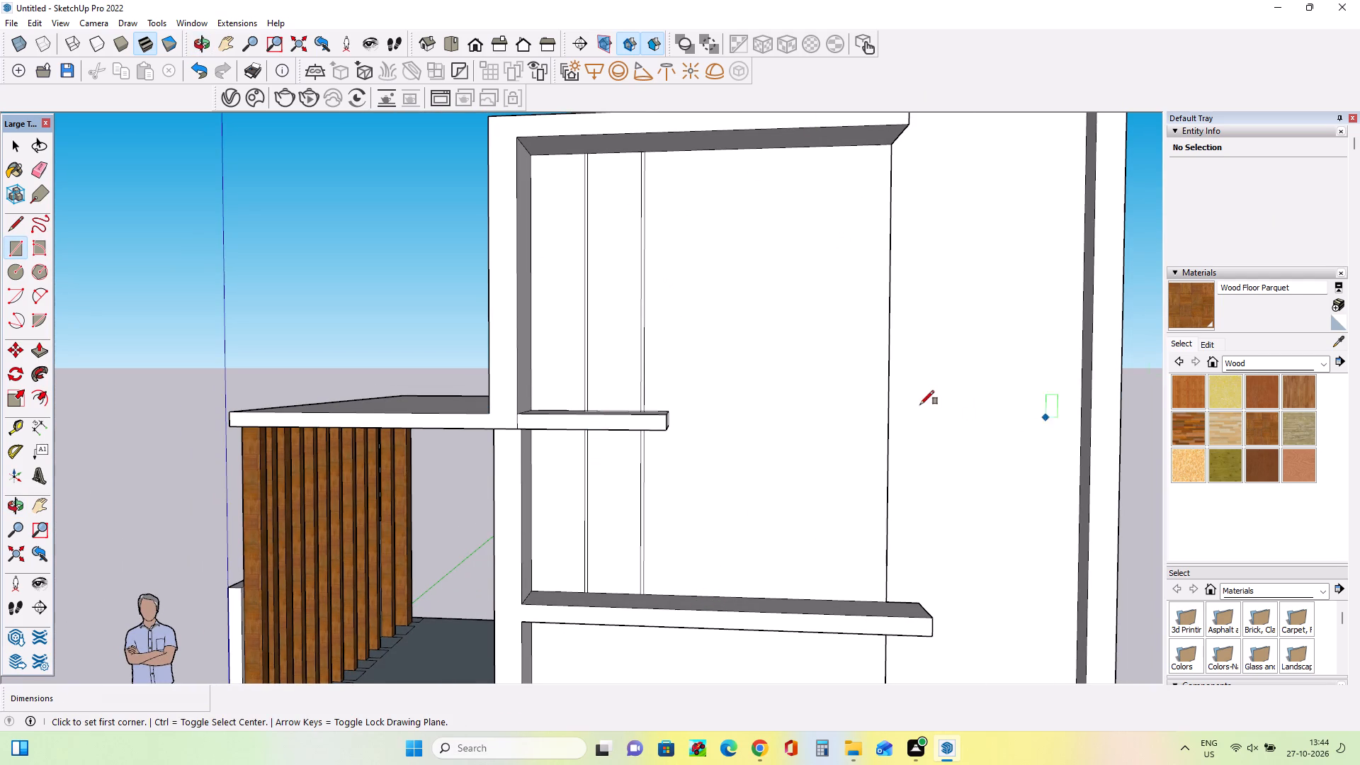
middle_click_drag(1040, 463, 1045, 480)
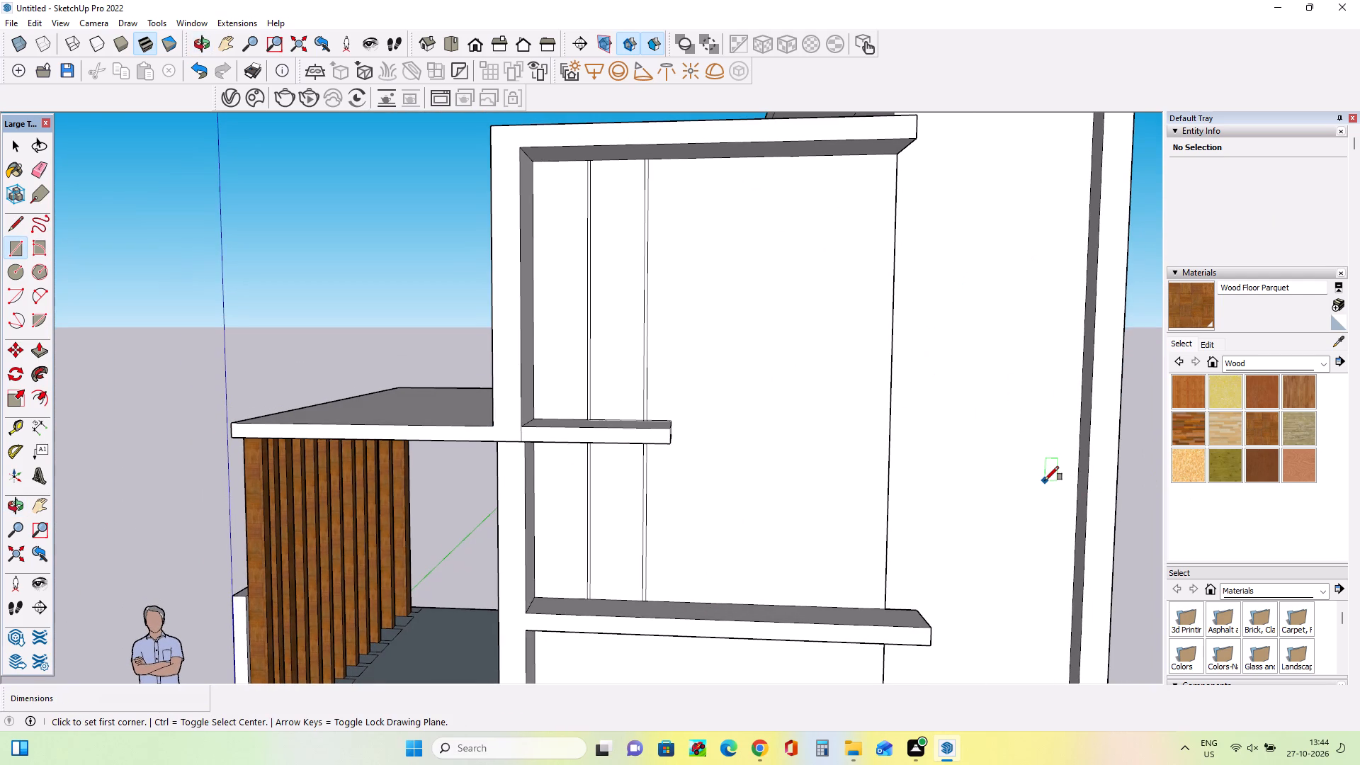
middle_click_drag(1046, 482, 1060, 528)
middle_click_drag(1031, 514, 1043, 487)
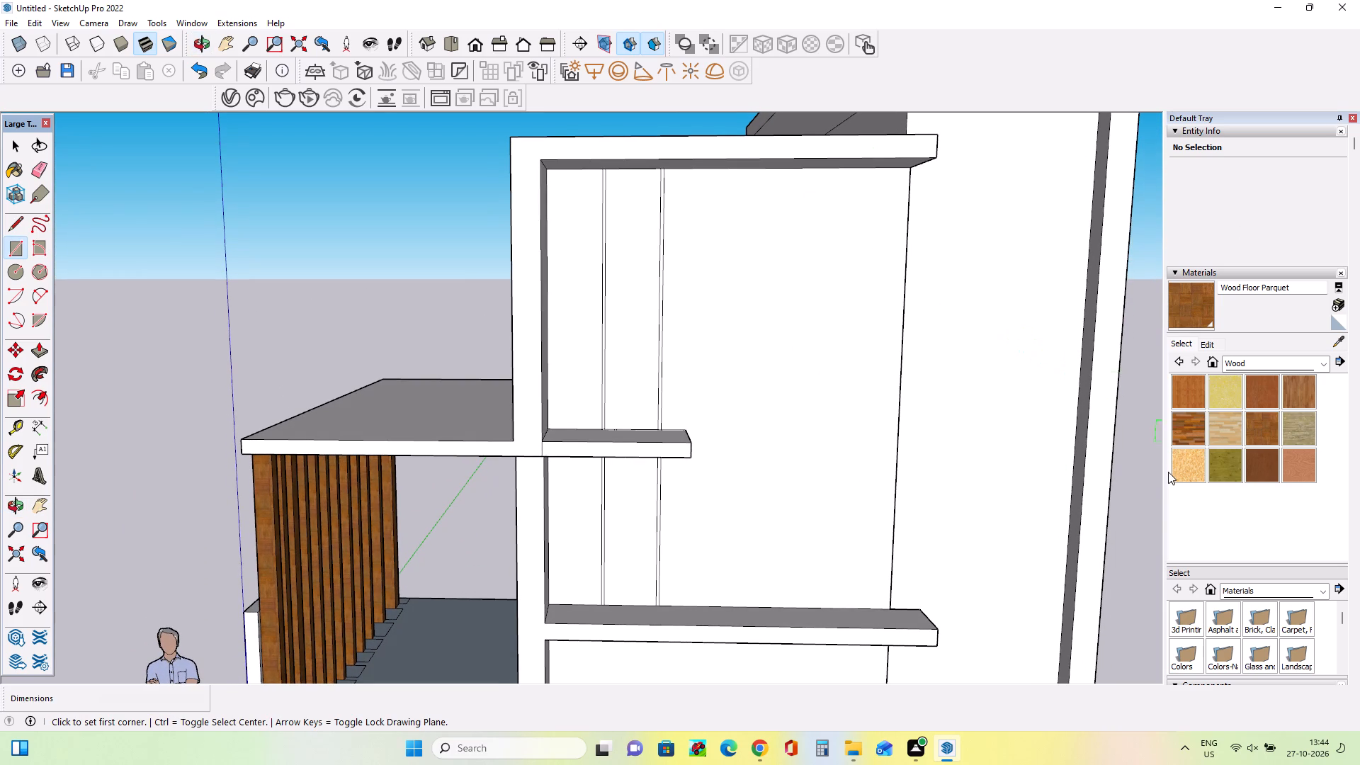
middle_click_drag(1064, 440, 1001, 399)
scroll(994, 385, "down", 1)
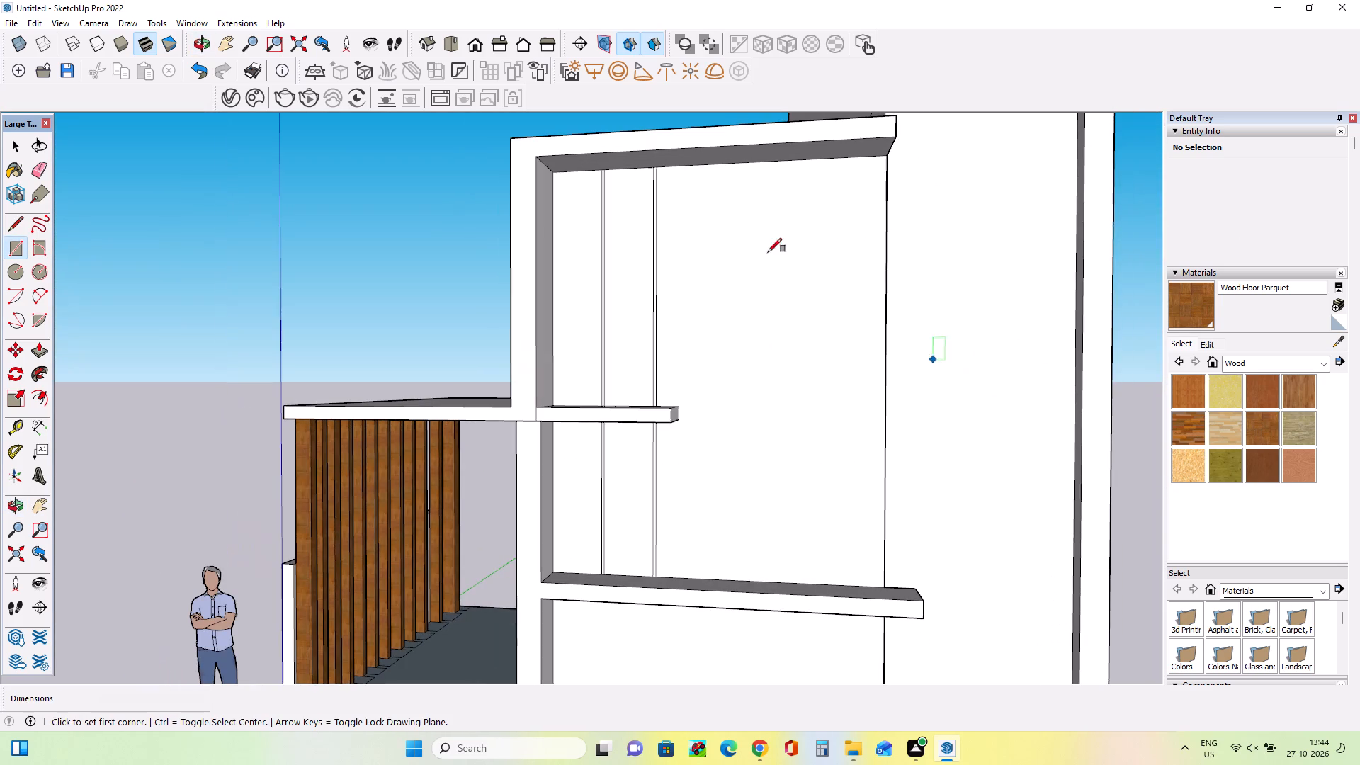
left_click(706, 166)
middle_click_drag(773, 521, 763, 593)
scroll(706, 608, "up", 3)
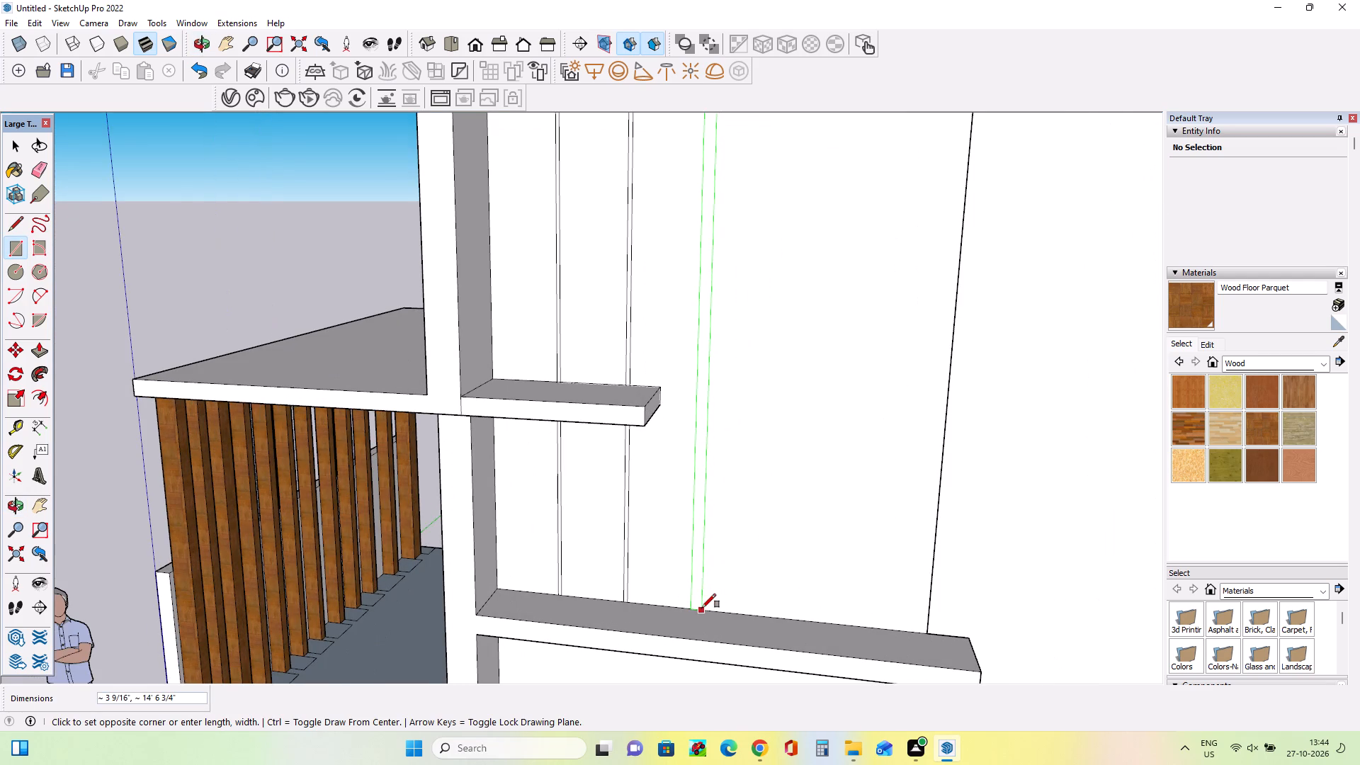
scroll(702, 608, "up", 6)
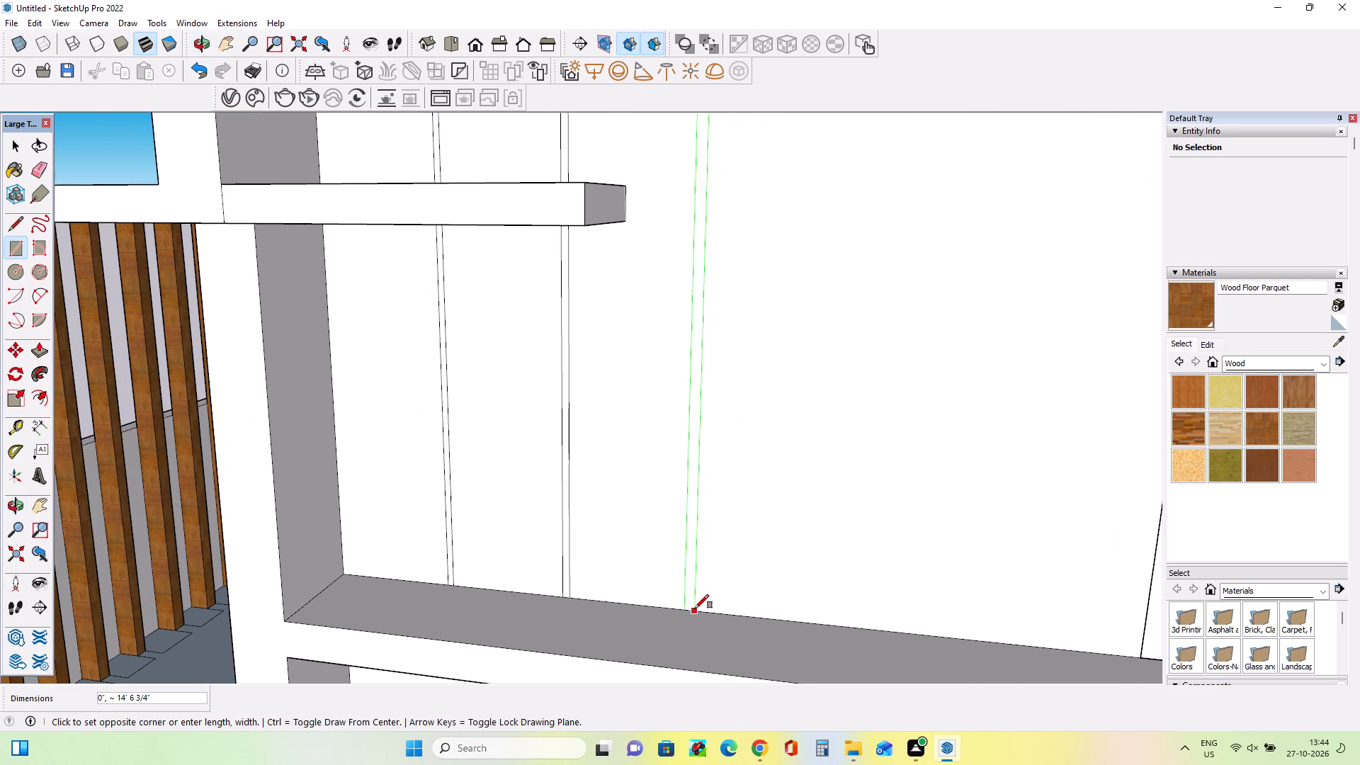
scroll(696, 609, "up", 3)
left_click(691, 609)
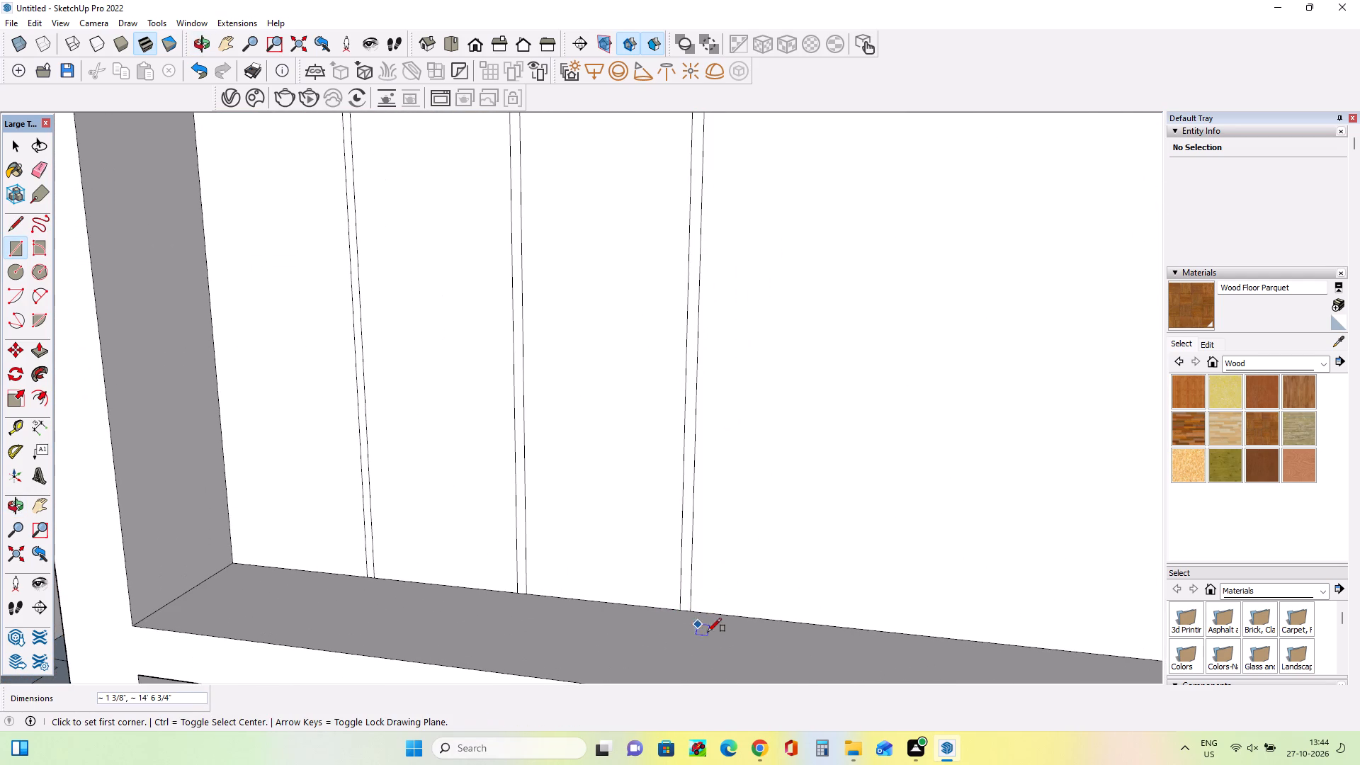
Draw a fourth mullion rectangle about 1 7/8" by 14' 6 3/4" past the third strip, from the top frame to the lower ledge.
scroll(710, 632, "down", 17)
middle_click_drag(781, 599, 856, 474)
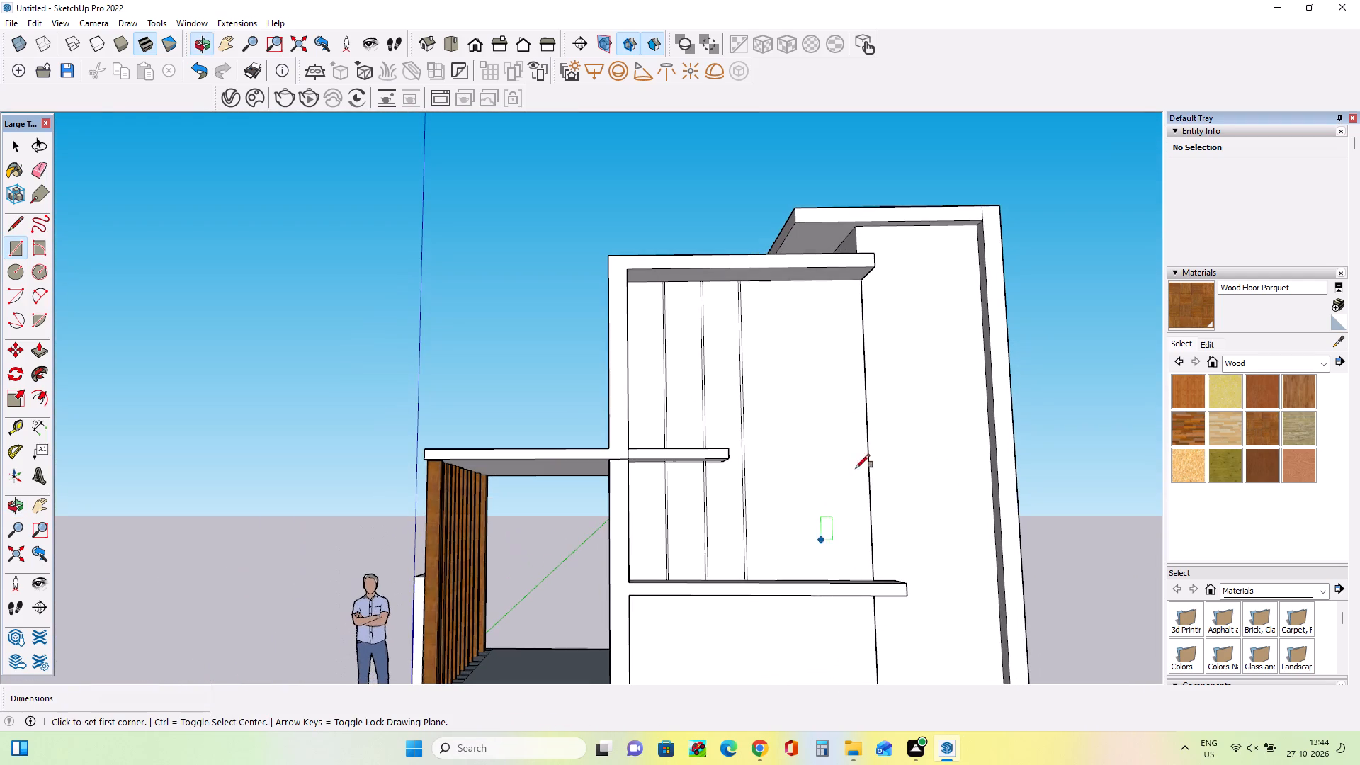
left_click(778, 284)
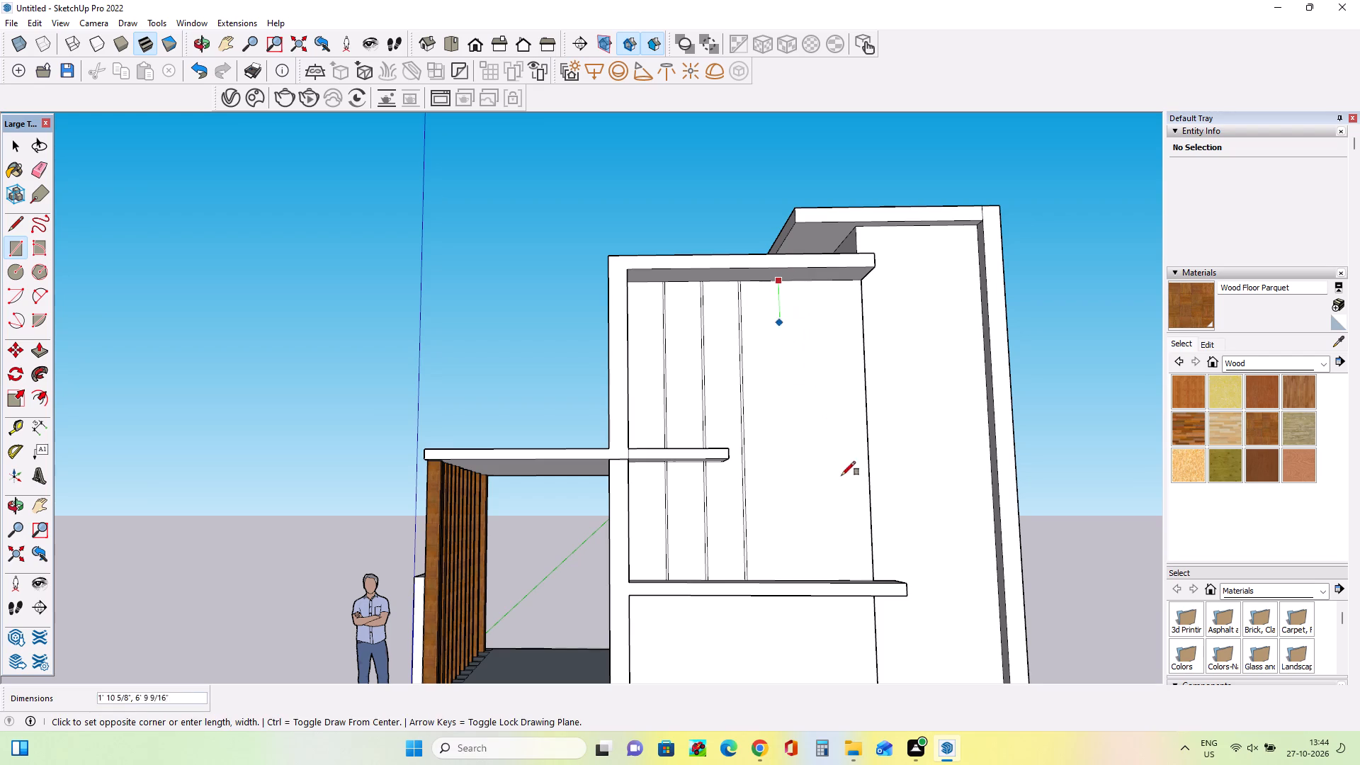
middle_click_drag(841, 515, 759, 620)
scroll(759, 620, "up", 7)
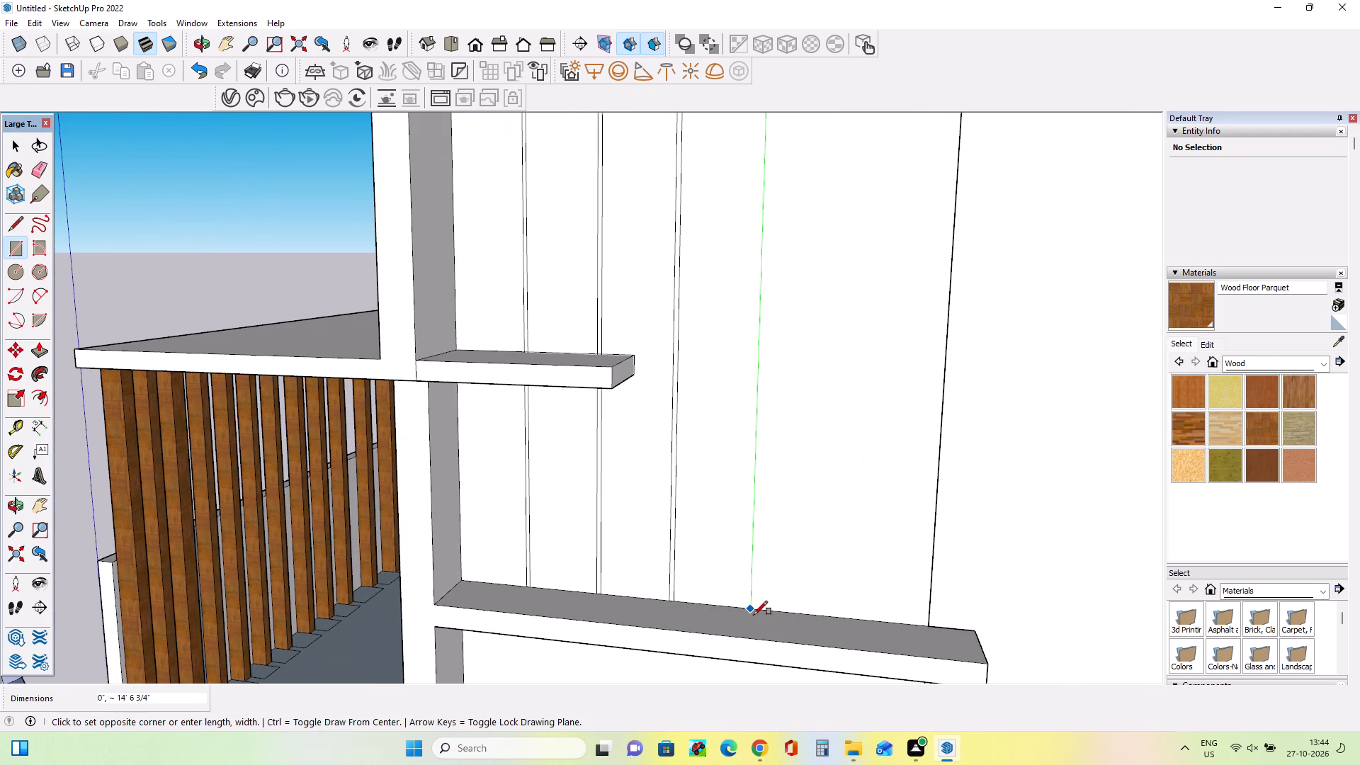
scroll(759, 615, "up", 7)
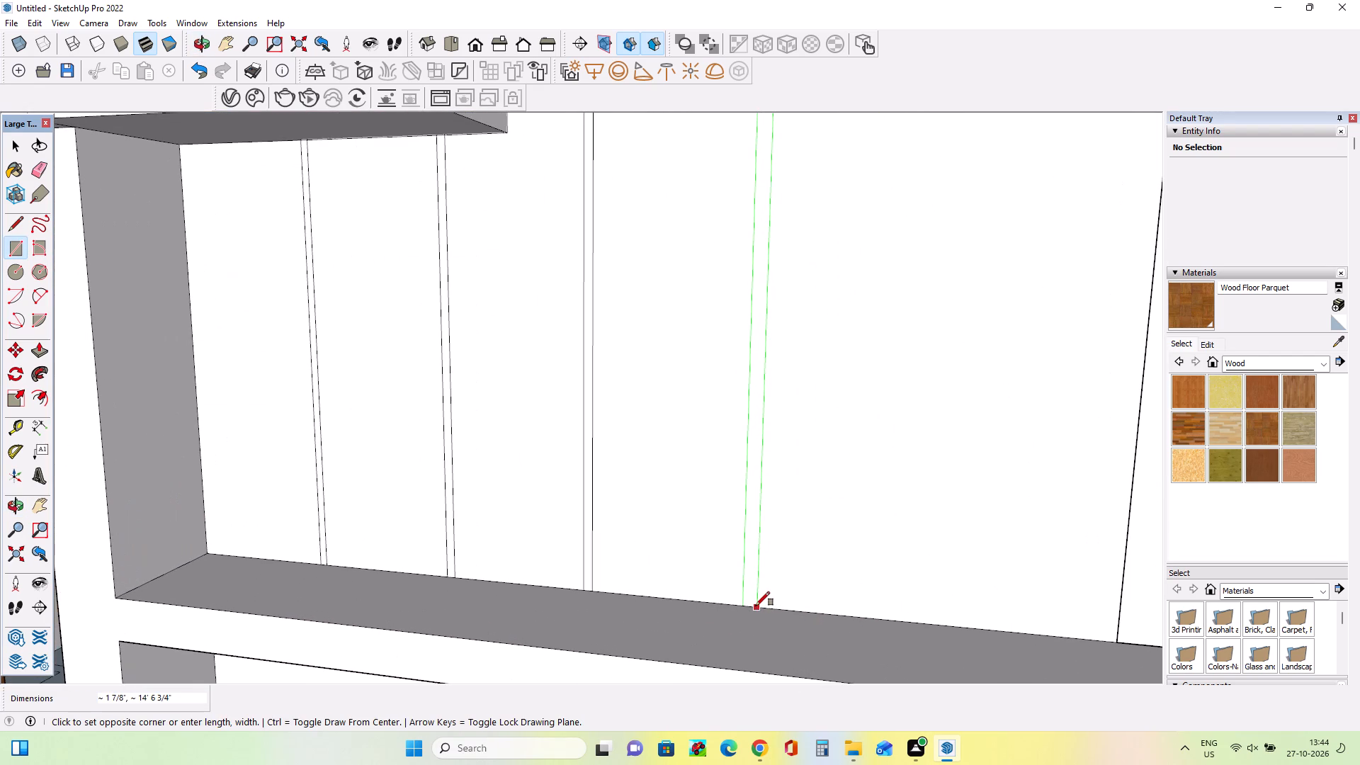
scroll(756, 606, "up", 3)
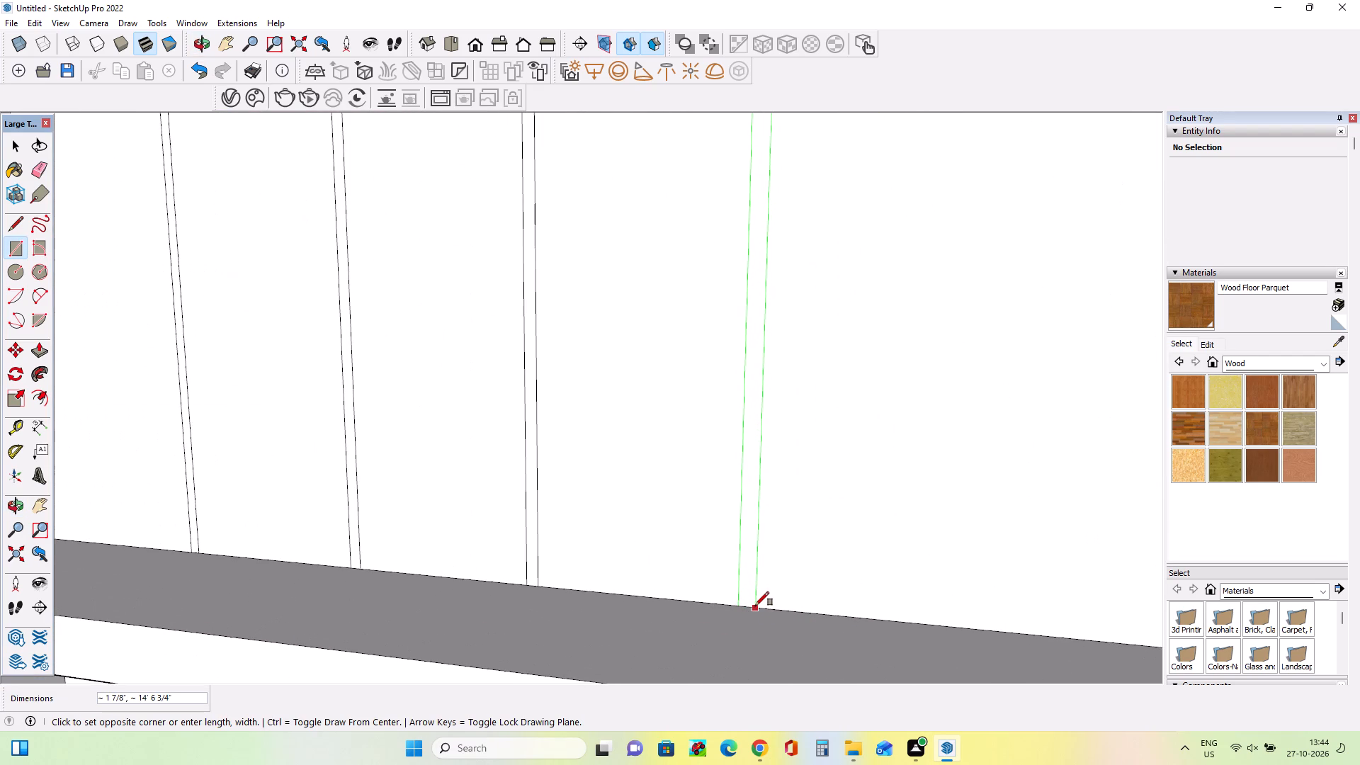
left_click(754, 606)
Draw a fifth mullion rectangle about 1 3/16" by 14' 6 3/4" between the fourth strip and the wall's far edge, from top frame to lower ledge.
scroll(671, 611, "down", 13)
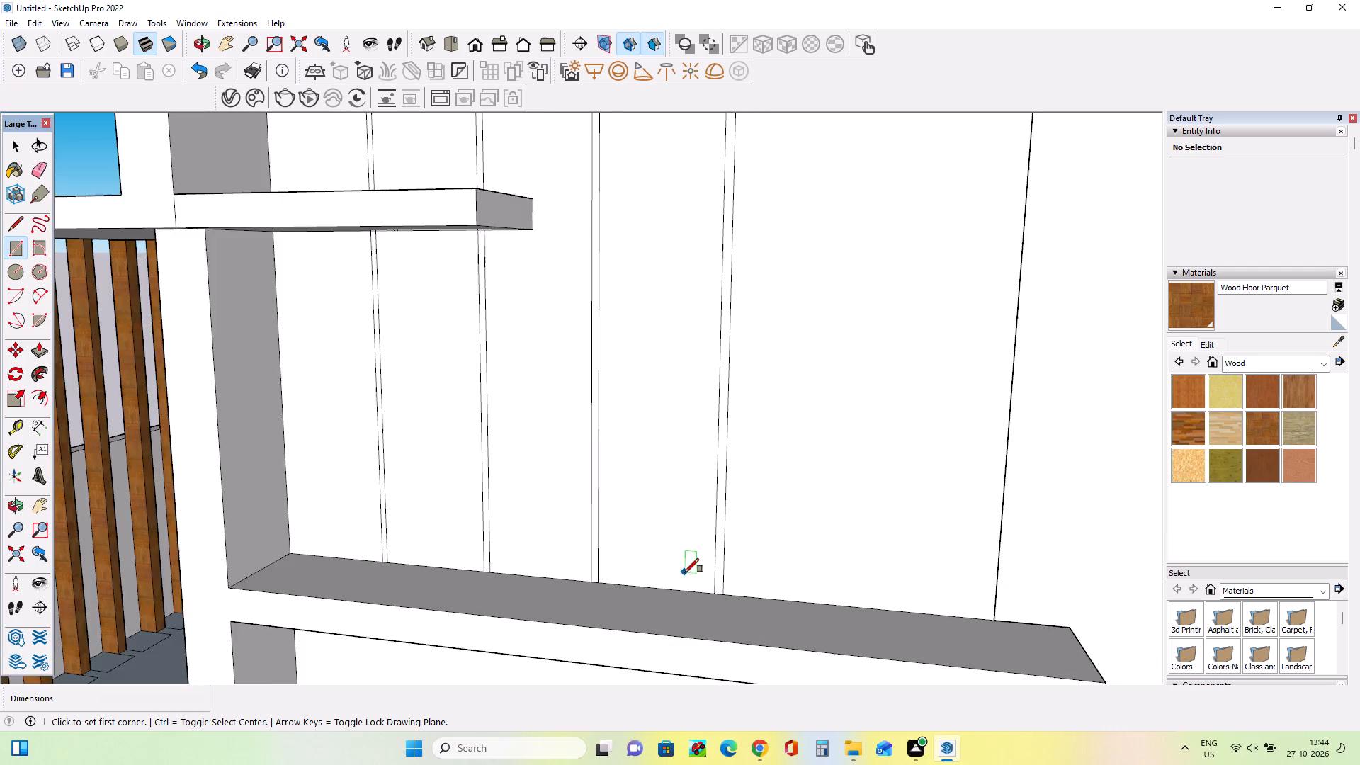
scroll(685, 572, "down", 13)
middle_click_drag(702, 552, 786, 503)
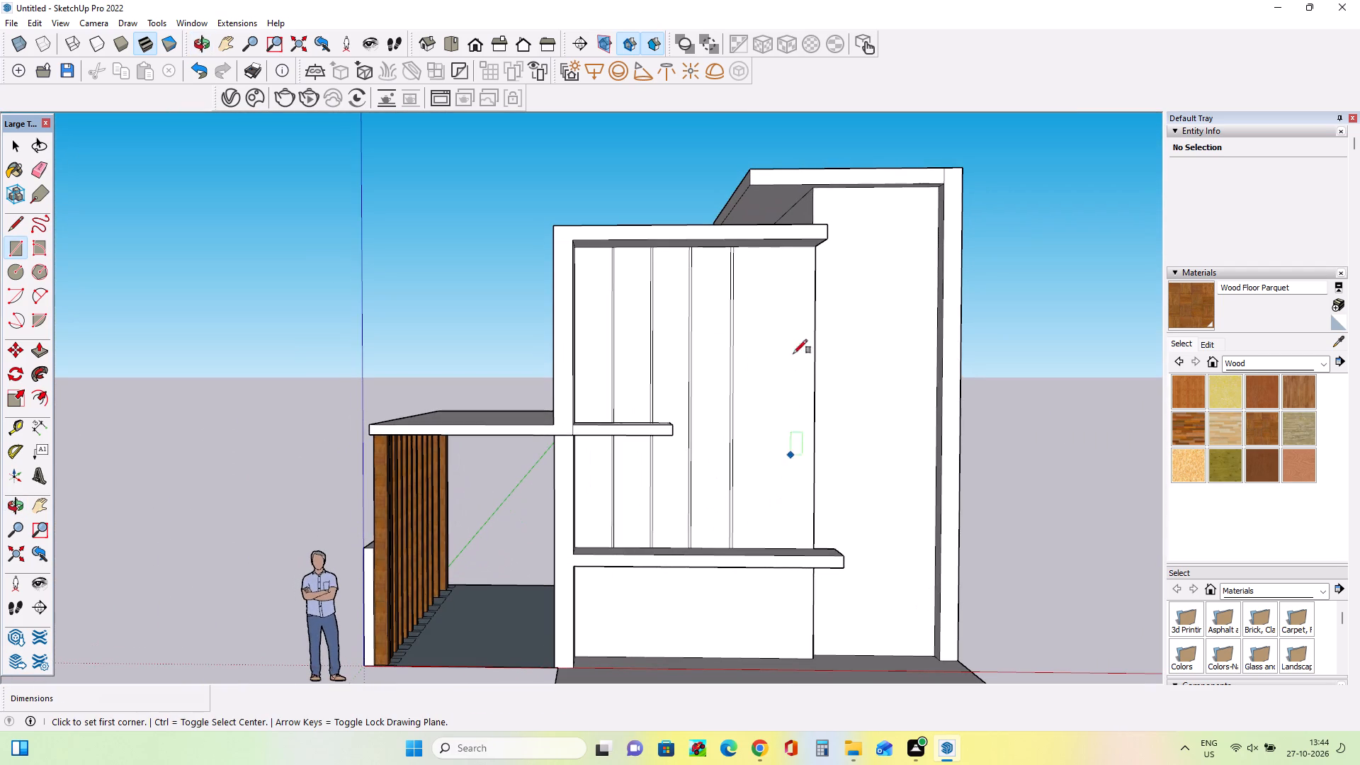
scroll(777, 270, "up", 3)
middle_click_drag(777, 270, 775, 227)
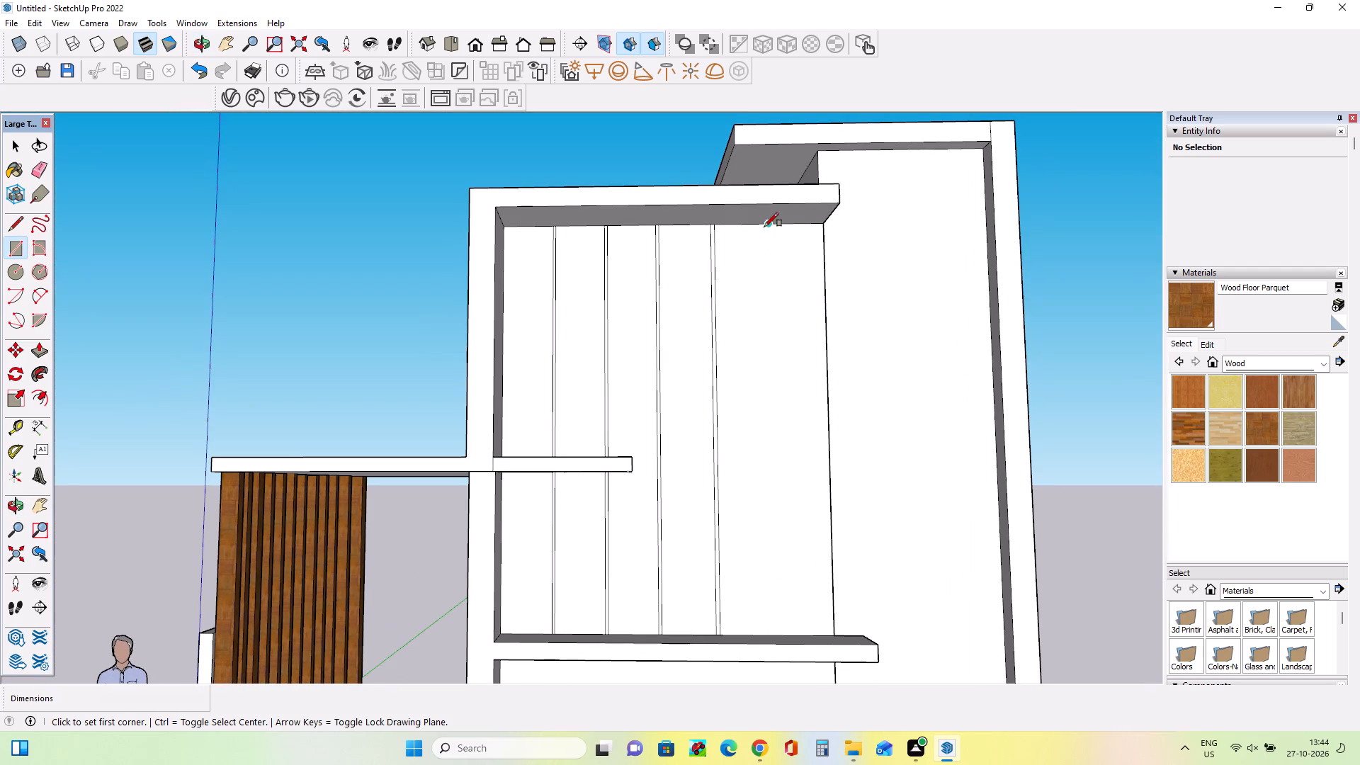
left_click(769, 225)
middle_click_drag(786, 550, 771, 631)
scroll(767, 647, "up", 5)
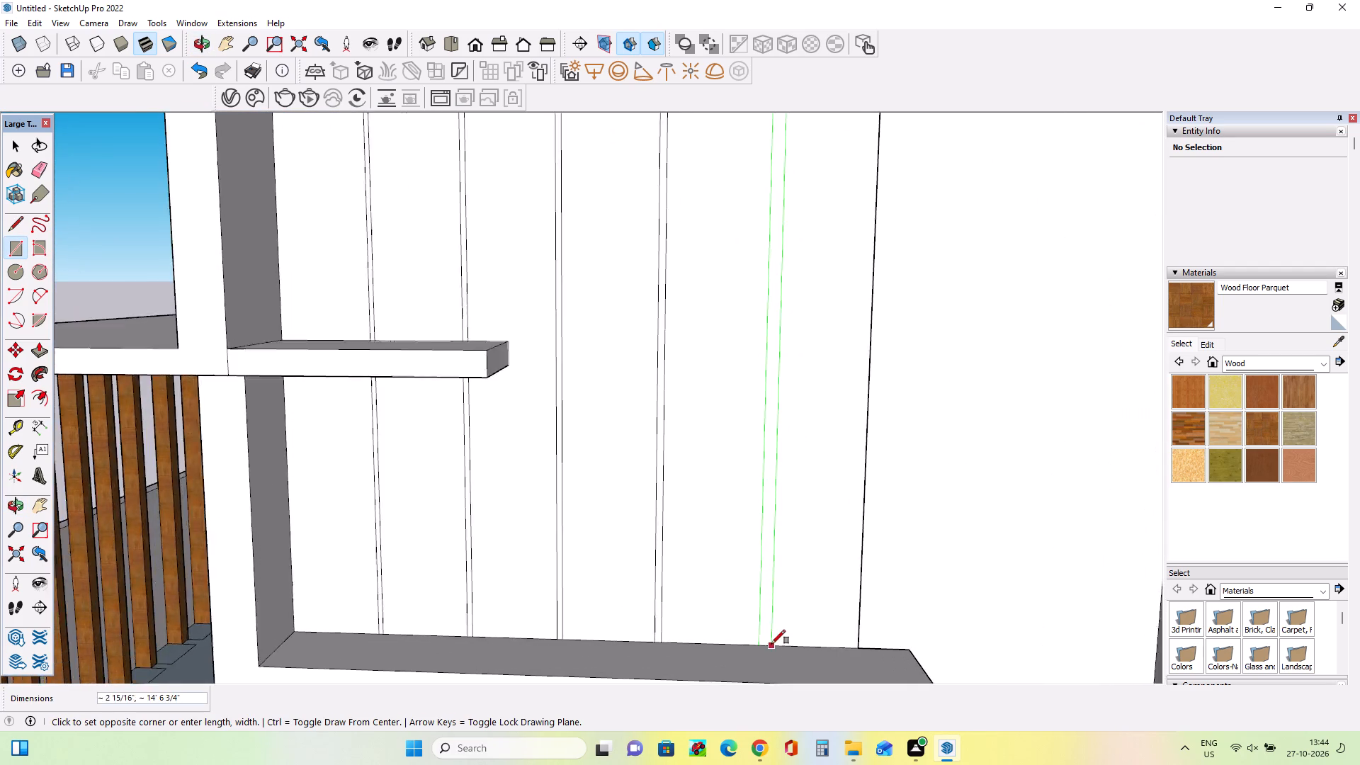
scroll(771, 644, "up", 8)
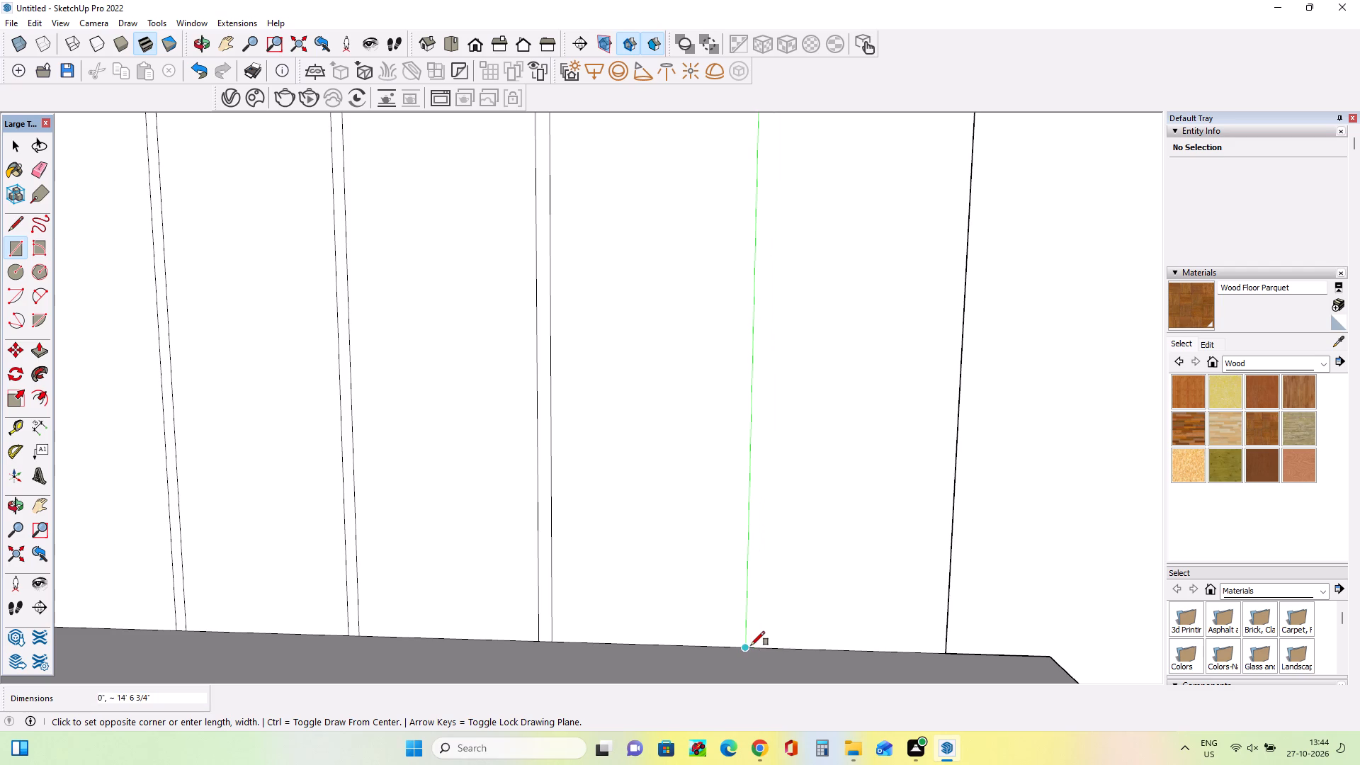
scroll(755, 646, "up", 3)
left_click(756, 647)
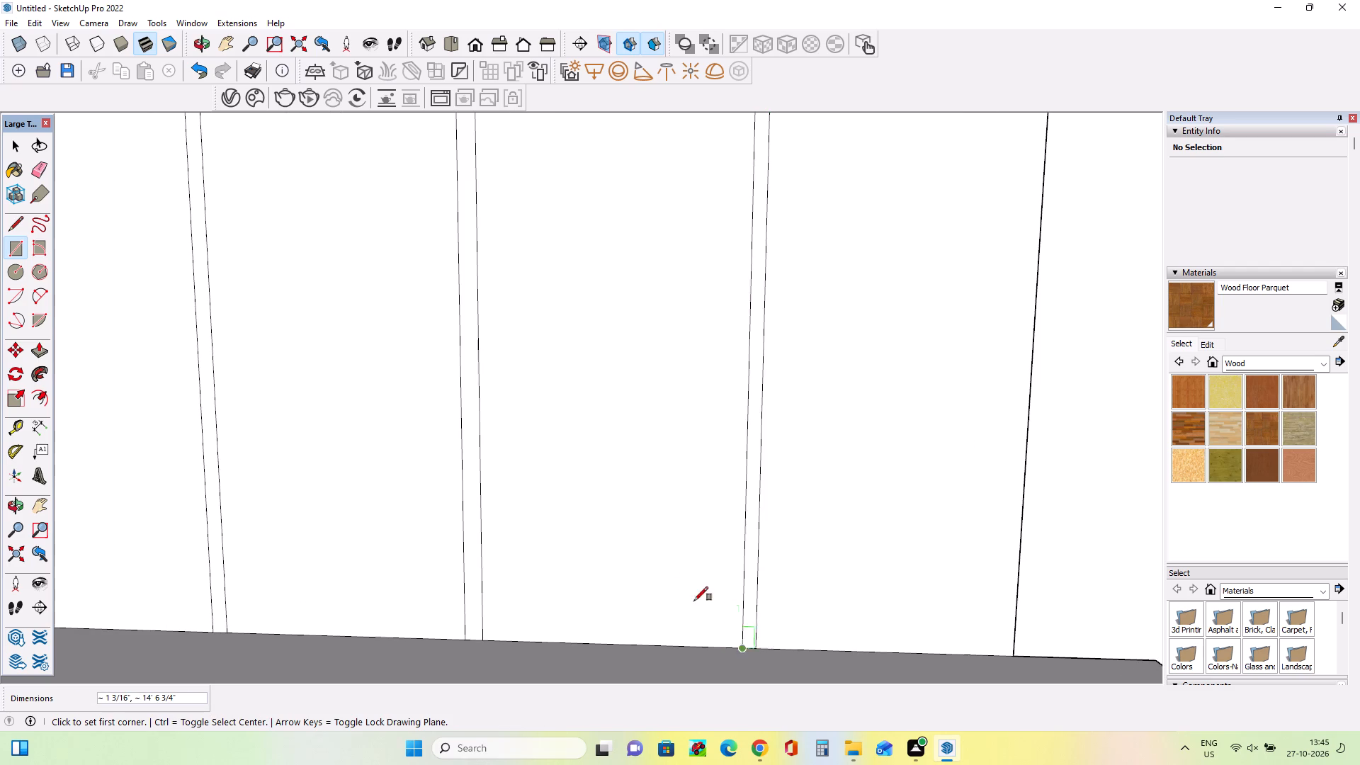
Examine the five redrawn mullions and compare them with the horizontal and vertical glazing bars in the reference image.
scroll(676, 586, "down", 20)
scroll(676, 586, "down", 1)
middle_click_drag(676, 586, 710, 540)
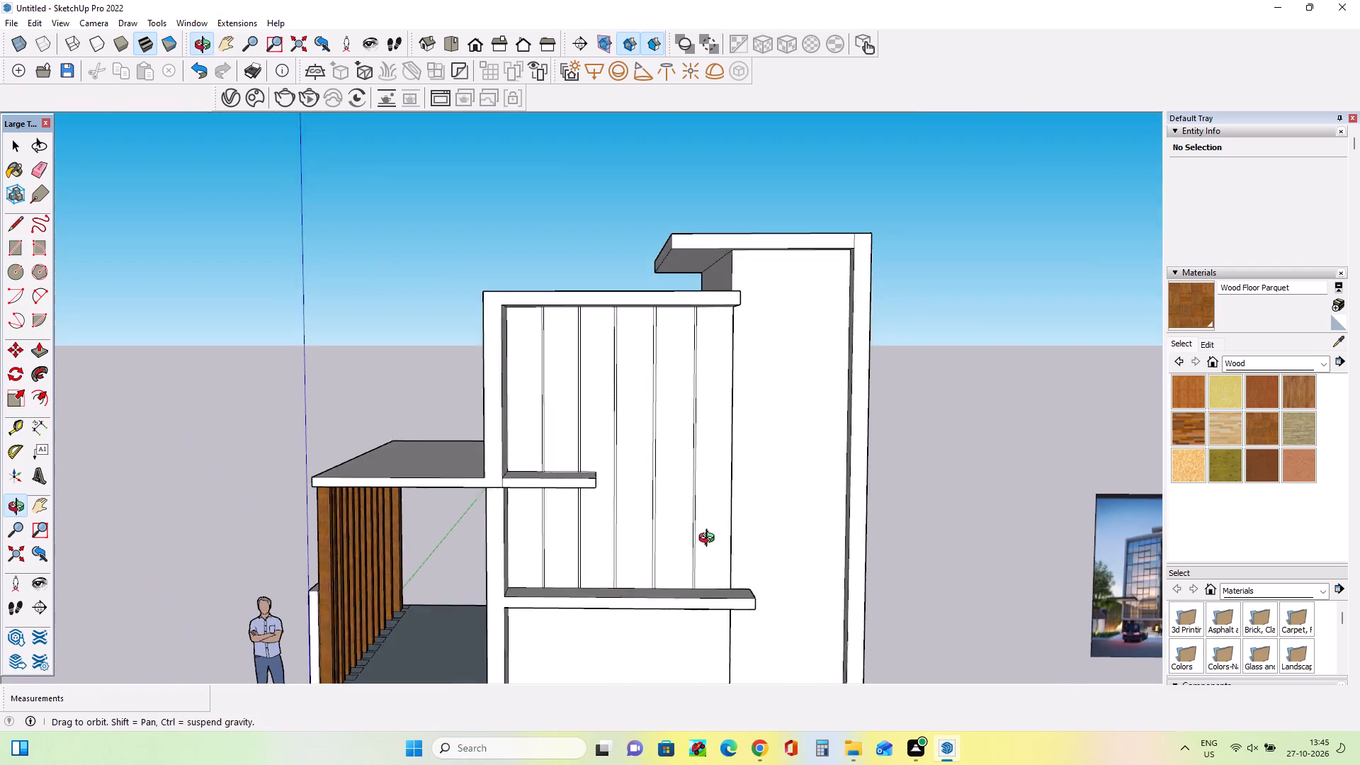
middle_click_drag(710, 540, 716, 527)
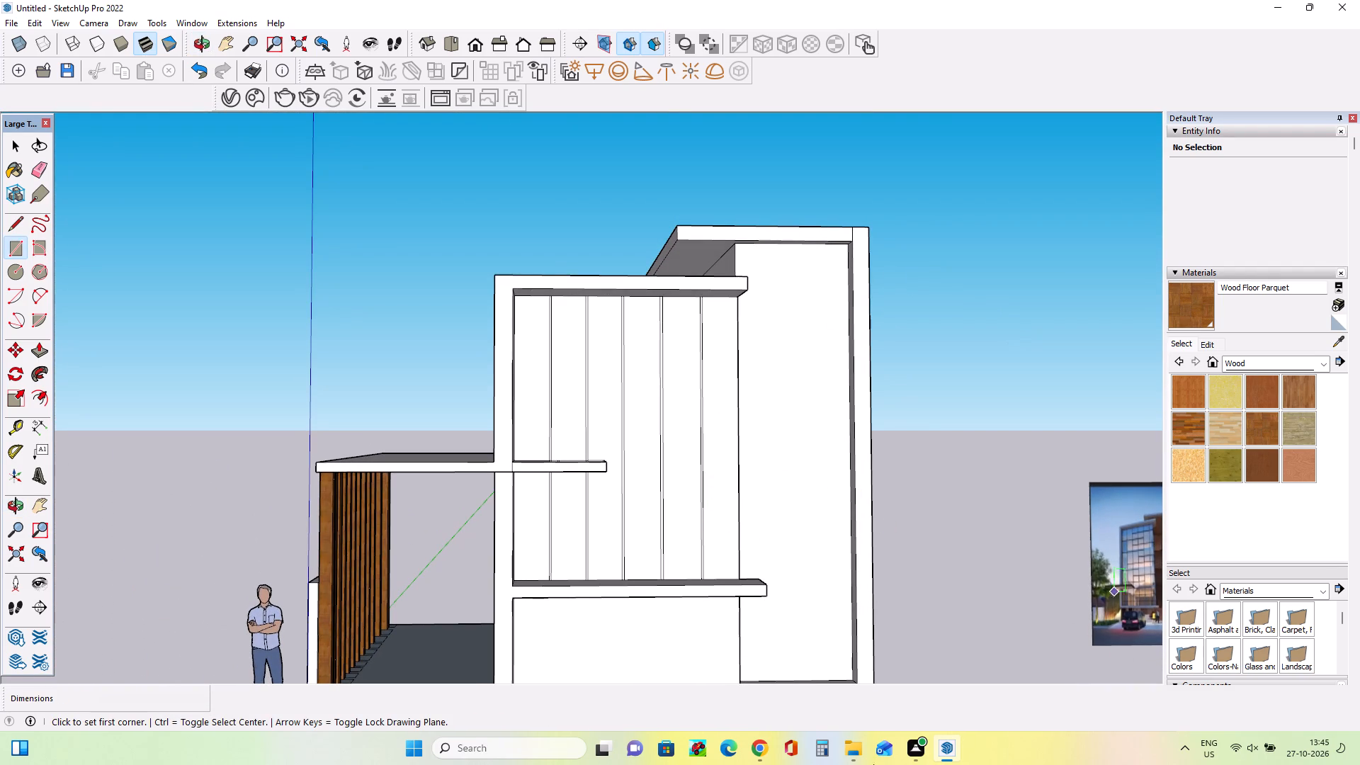
middle_click_drag(810, 535, 811, 560)
scroll(811, 560, "down", 1)
scroll(616, 455, "up", 1)
middle_click_drag(616, 455, 609, 410)
scroll(560, 385, "up", 3)
middle_click_drag(684, 464, 557, 490)
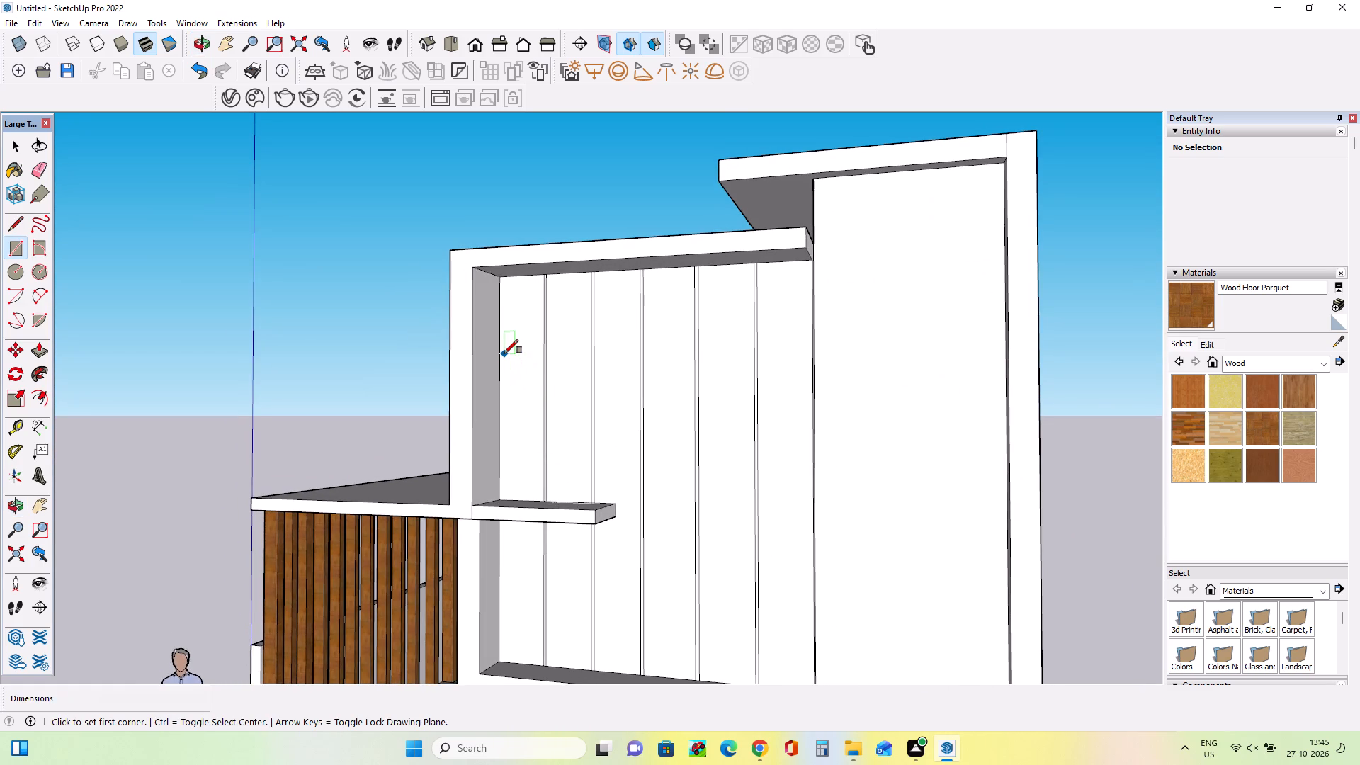
scroll(770, 485, "down", 3)
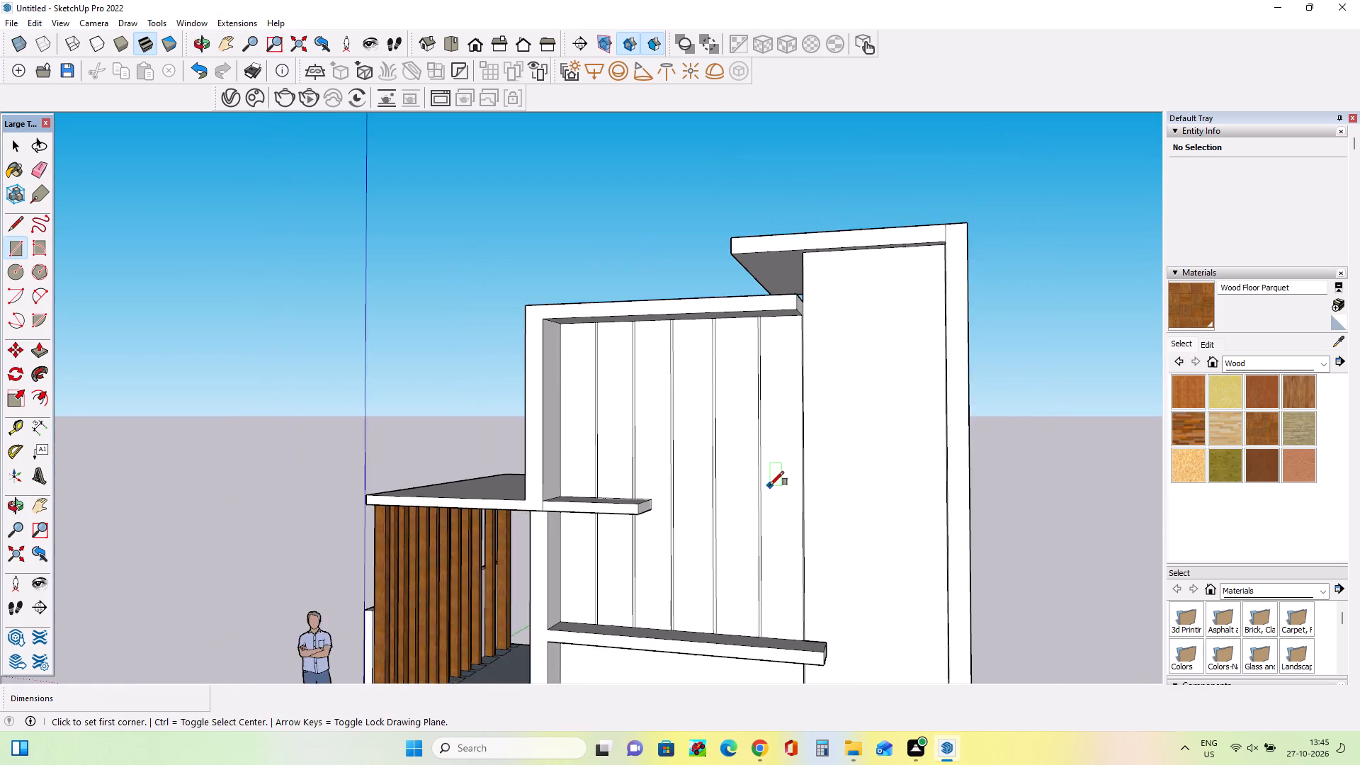
scroll(770, 485, "down", 9)
scroll(1025, 628, "up", 4)
scroll(970, 521, "up", 7)
scroll(1010, 558, "down", 1)
scroll(1010, 558, "up", 2)
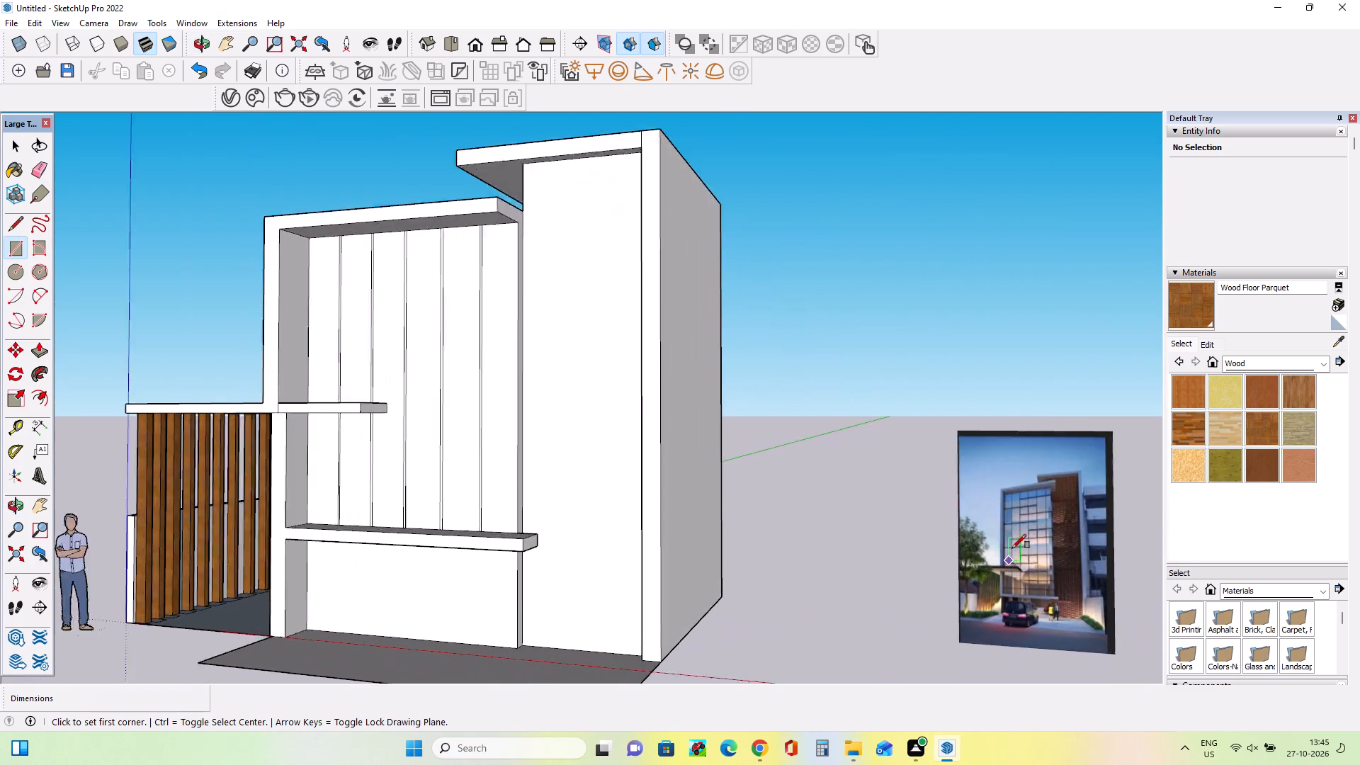
scroll(1012, 548, "up", 13)
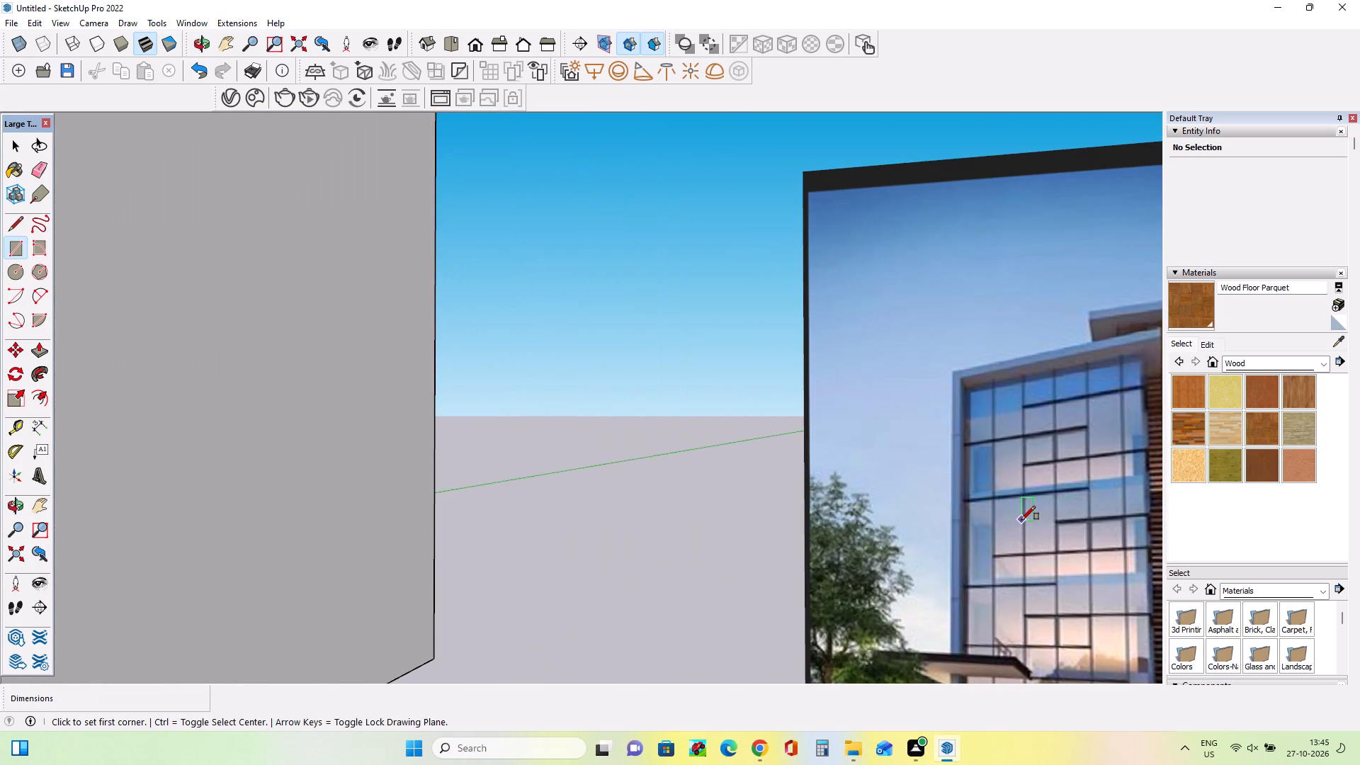
scroll(1021, 520, "down", 18)
middle_click_drag(1023, 528, 1042, 569)
middle_click_drag(535, 358, 628, 360)
Draw a horizontal glazing bar rectangle about 2 1/4" by 7' 9 7/16" near the wall's top, from its far edge to the second mullion.
scroll(628, 334, "up", 2)
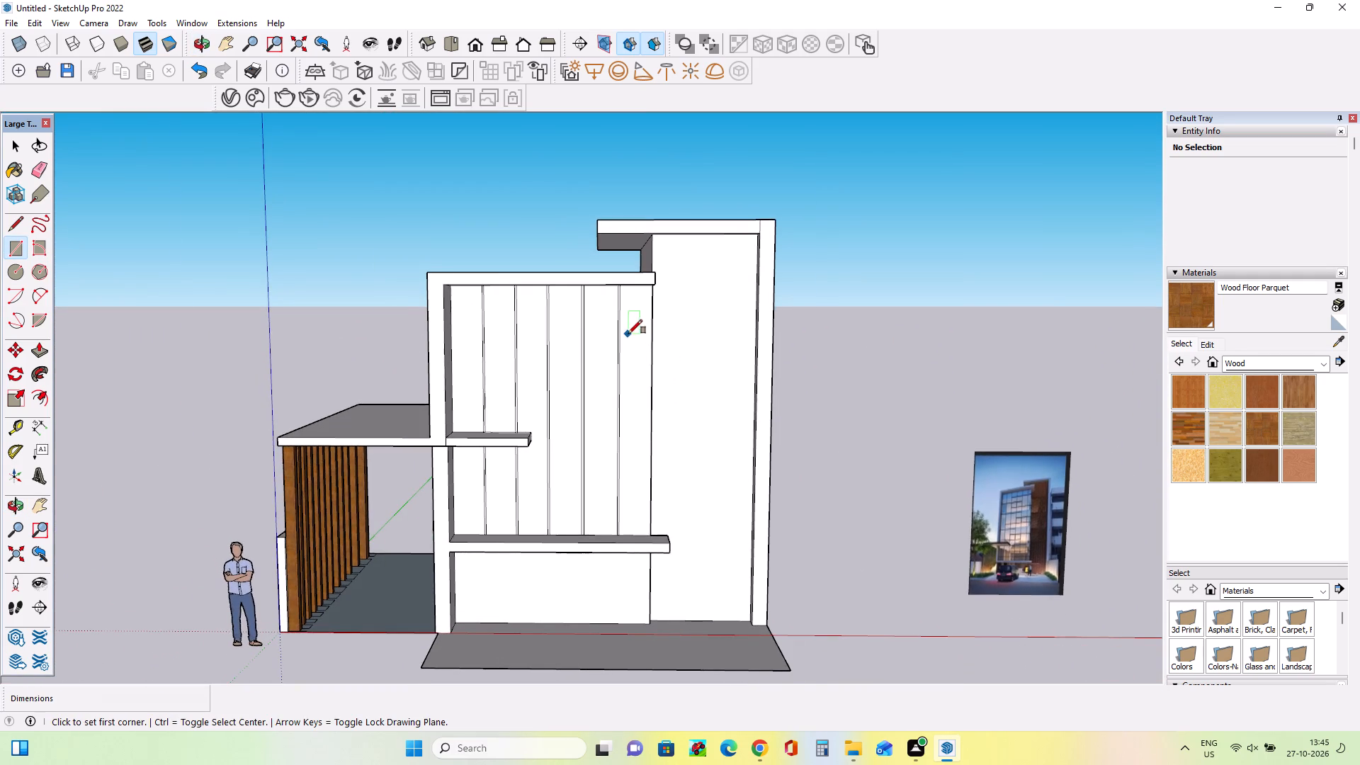
scroll(628, 334, "up", 1)
left_click(659, 317)
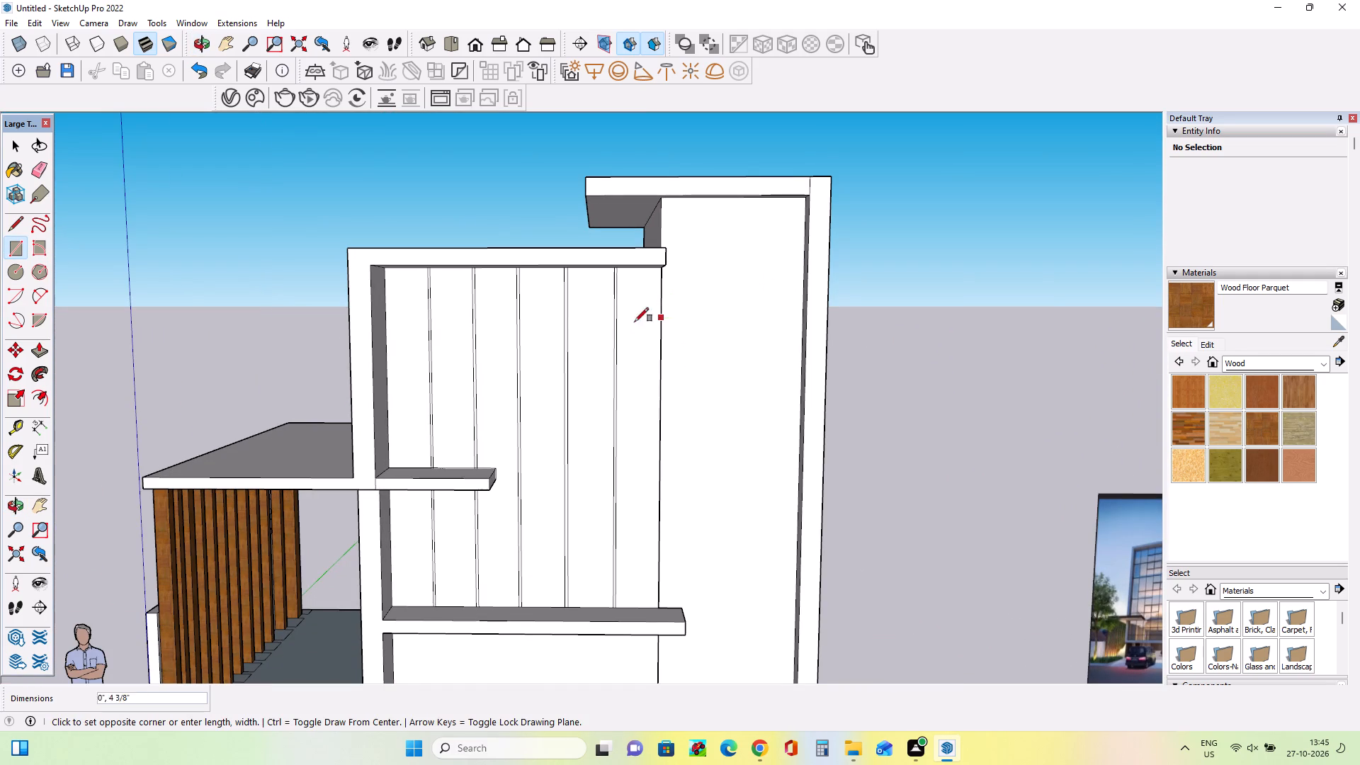
scroll(418, 334, "down", 3)
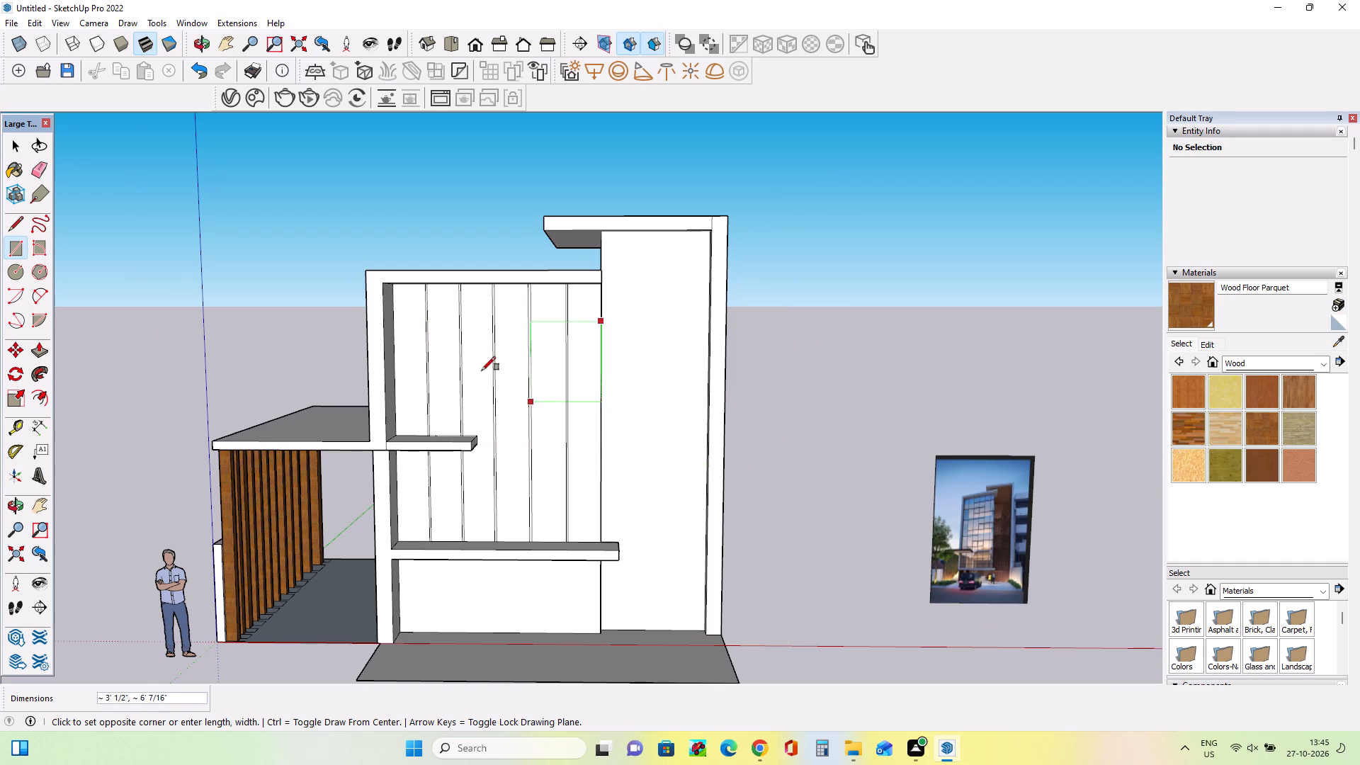
scroll(463, 353, "up", 6)
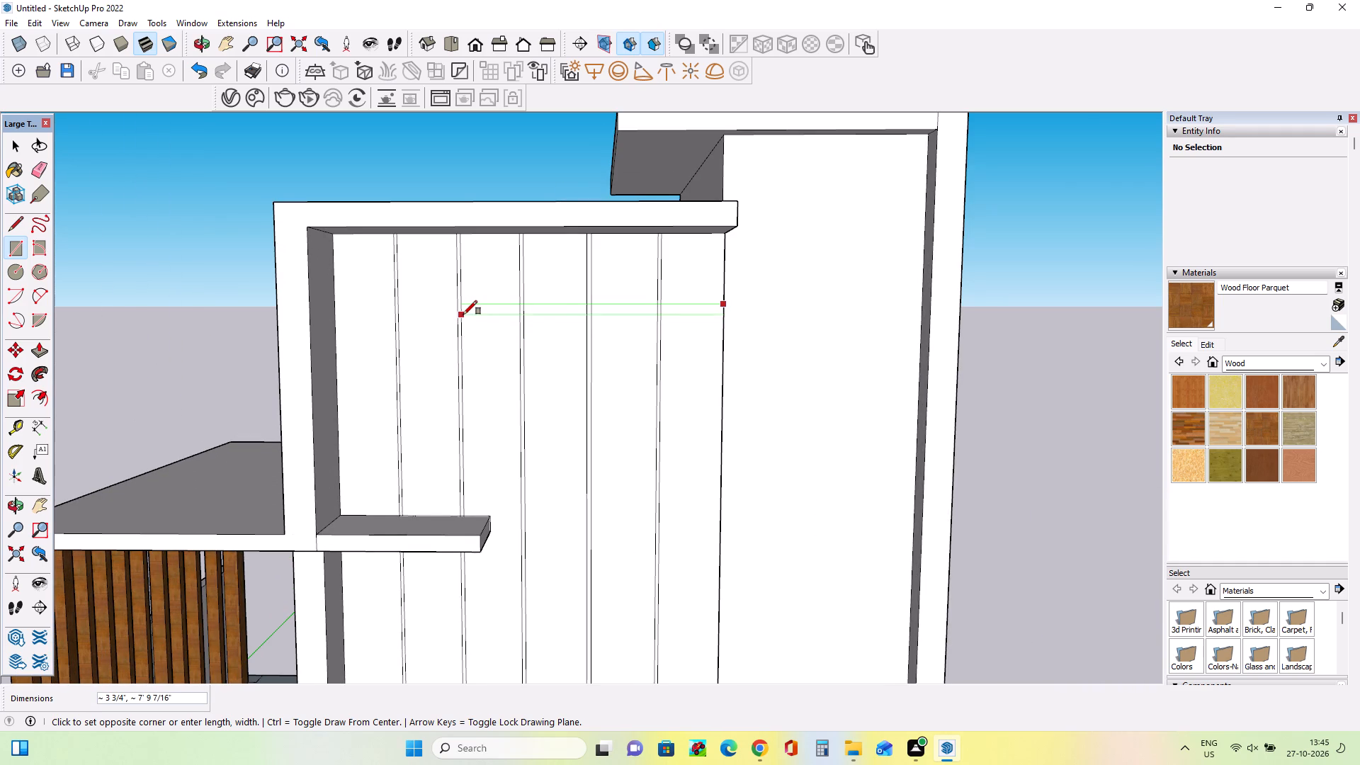
scroll(463, 314, "up", 3)
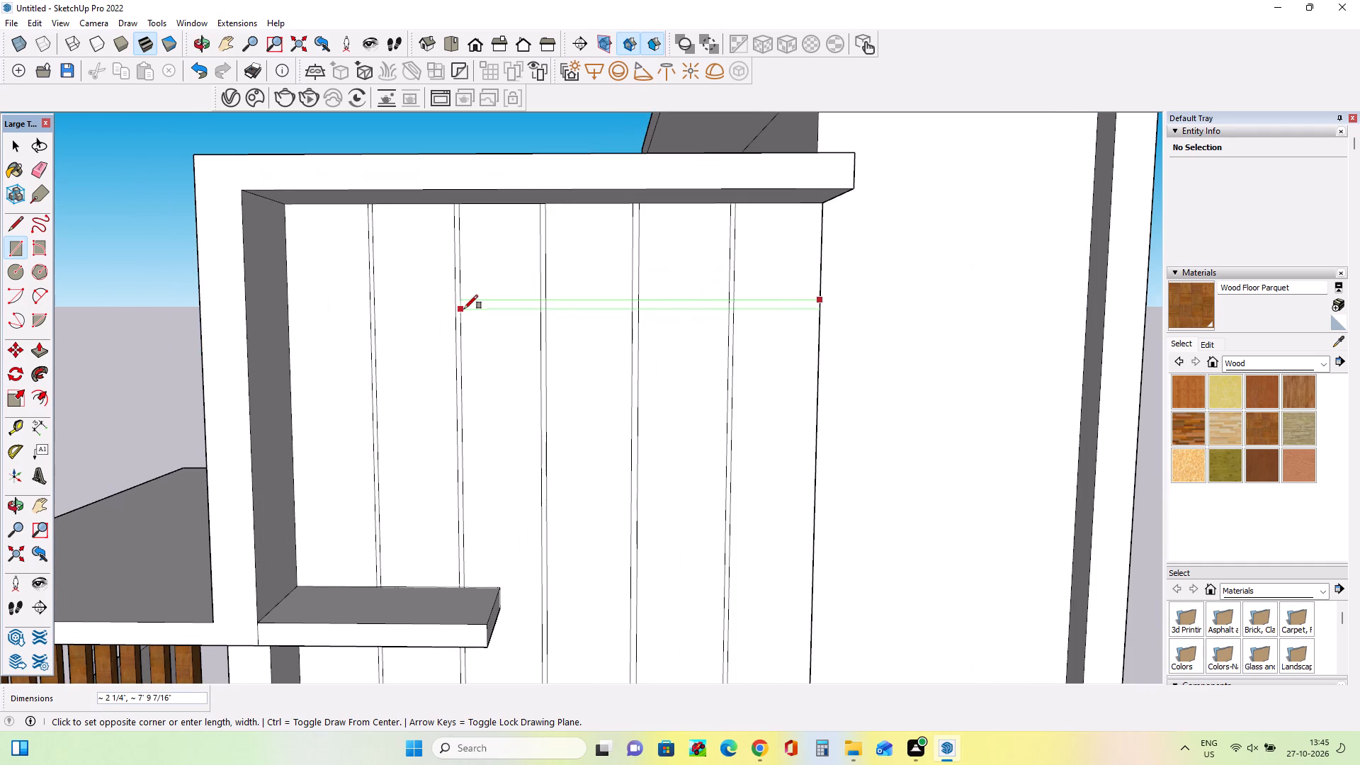
left_click(464, 309)
Examine the new horizontal bar on the front wall against the glazing pattern in the reference image.
scroll(482, 372, "down", 8)
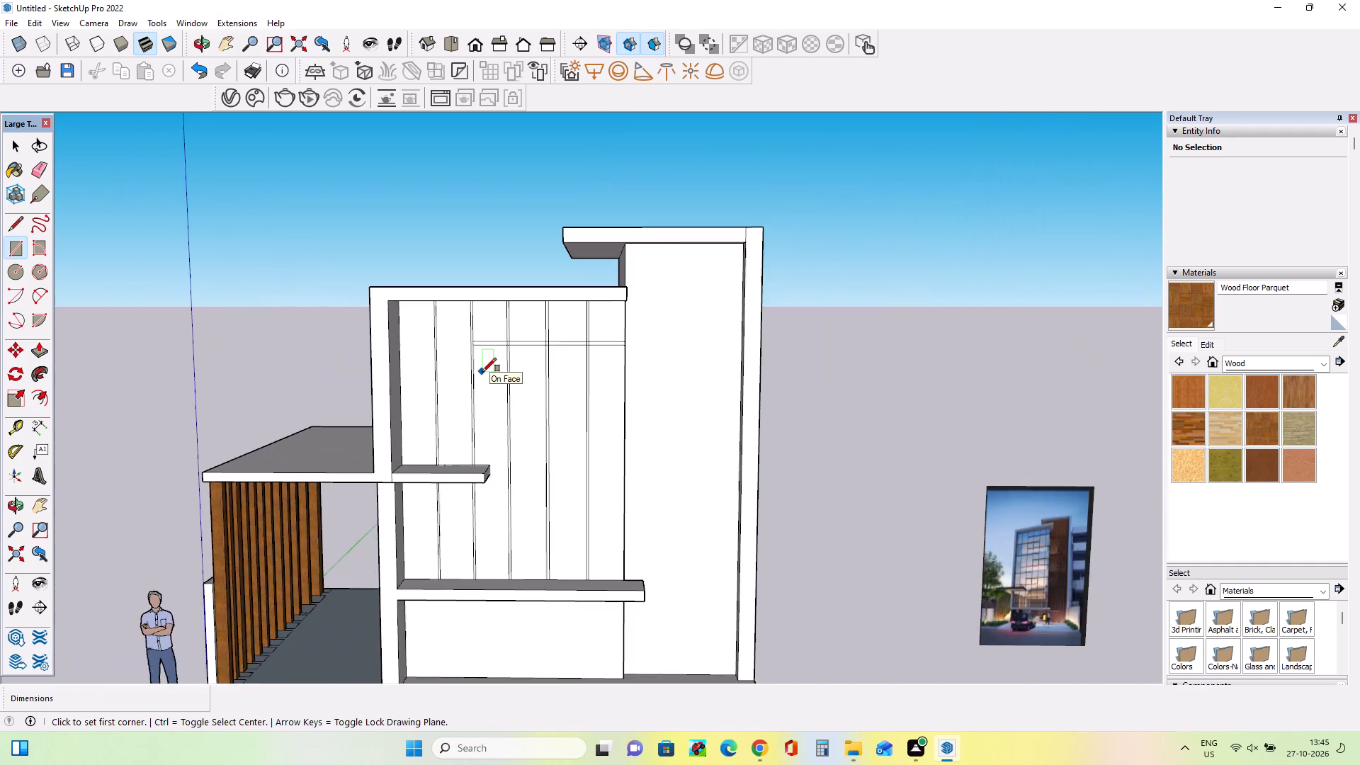
scroll(482, 372, "down", 5)
middle_click_drag(506, 392, 521, 412)
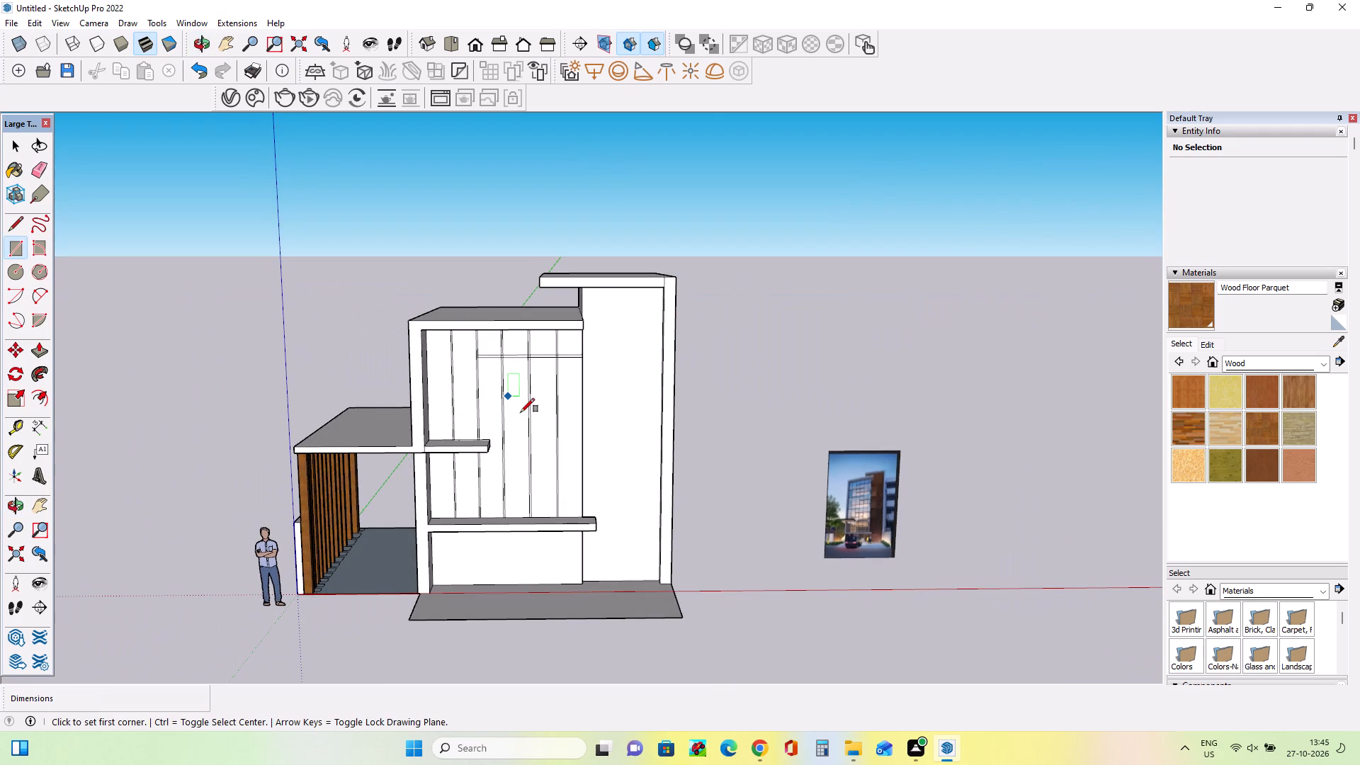
middle_click_drag(526, 417, 536, 436)
scroll(533, 429, "down", 1)
scroll(463, 412, "up", 4)
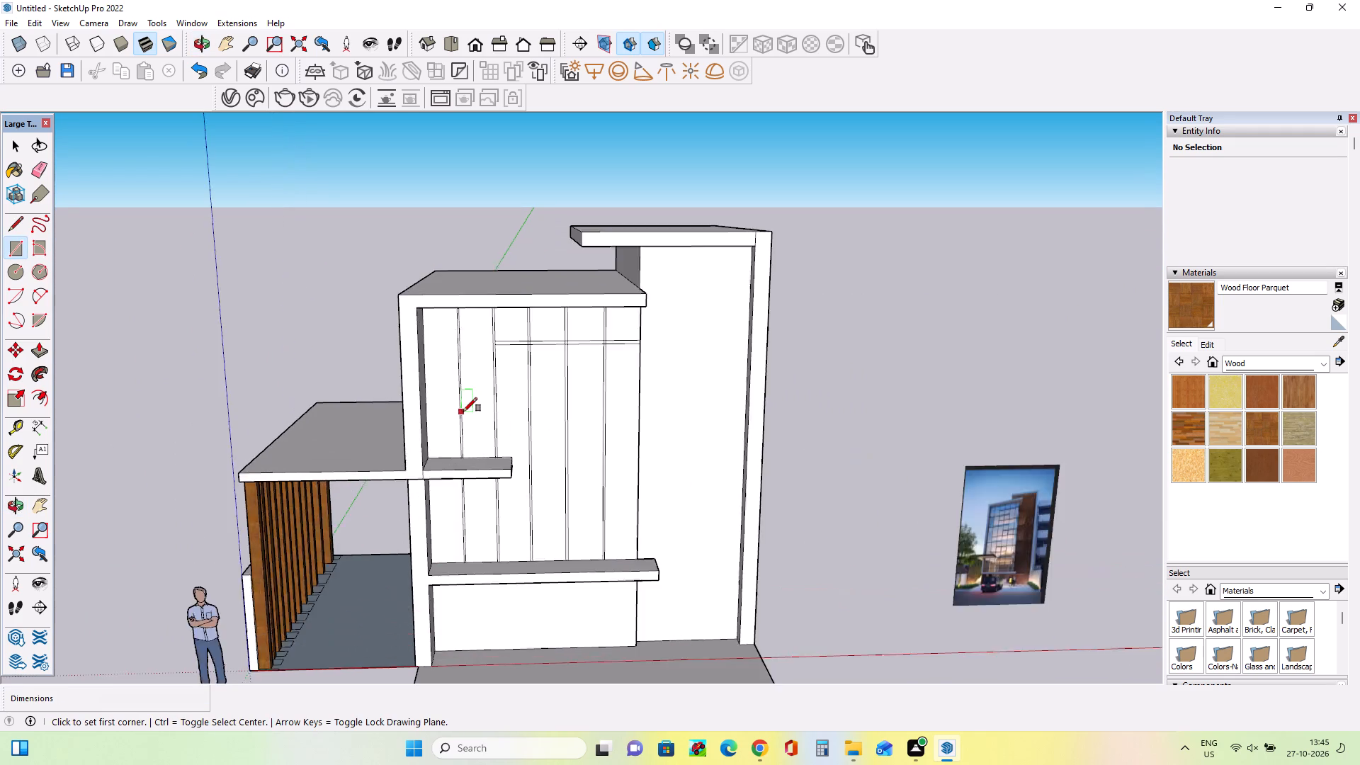
scroll(463, 412, "up", 5)
middle_click_drag(484, 397, 451, 357)
scroll(439, 357, "down", 7)
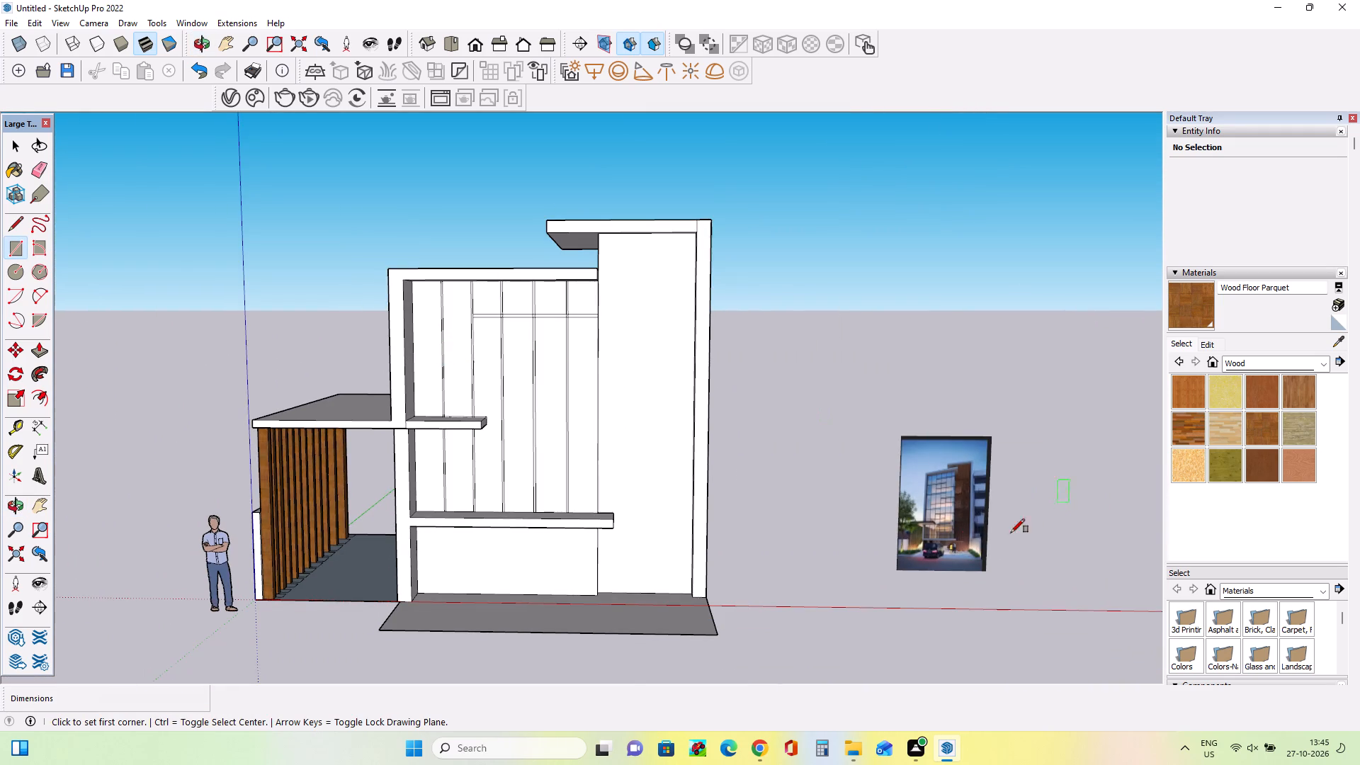
scroll(878, 547, "up", 7)
scroll(950, 507, "down", 5)
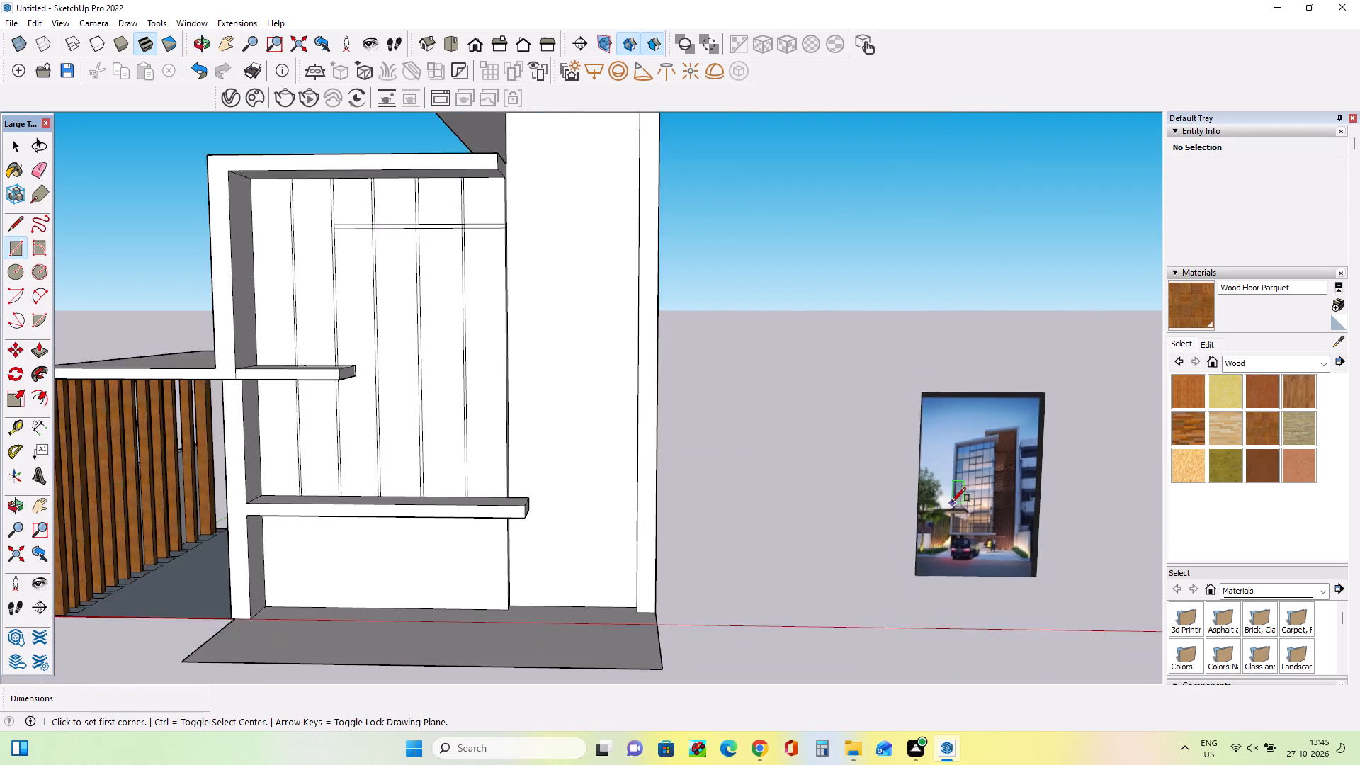
Draw a horizontal glazing bar rectangle about 1 5/8" by 7' 7 3/4" below the top bar, from the fourth mullion to the wall's near edge.
scroll(952, 501, "down", 2)
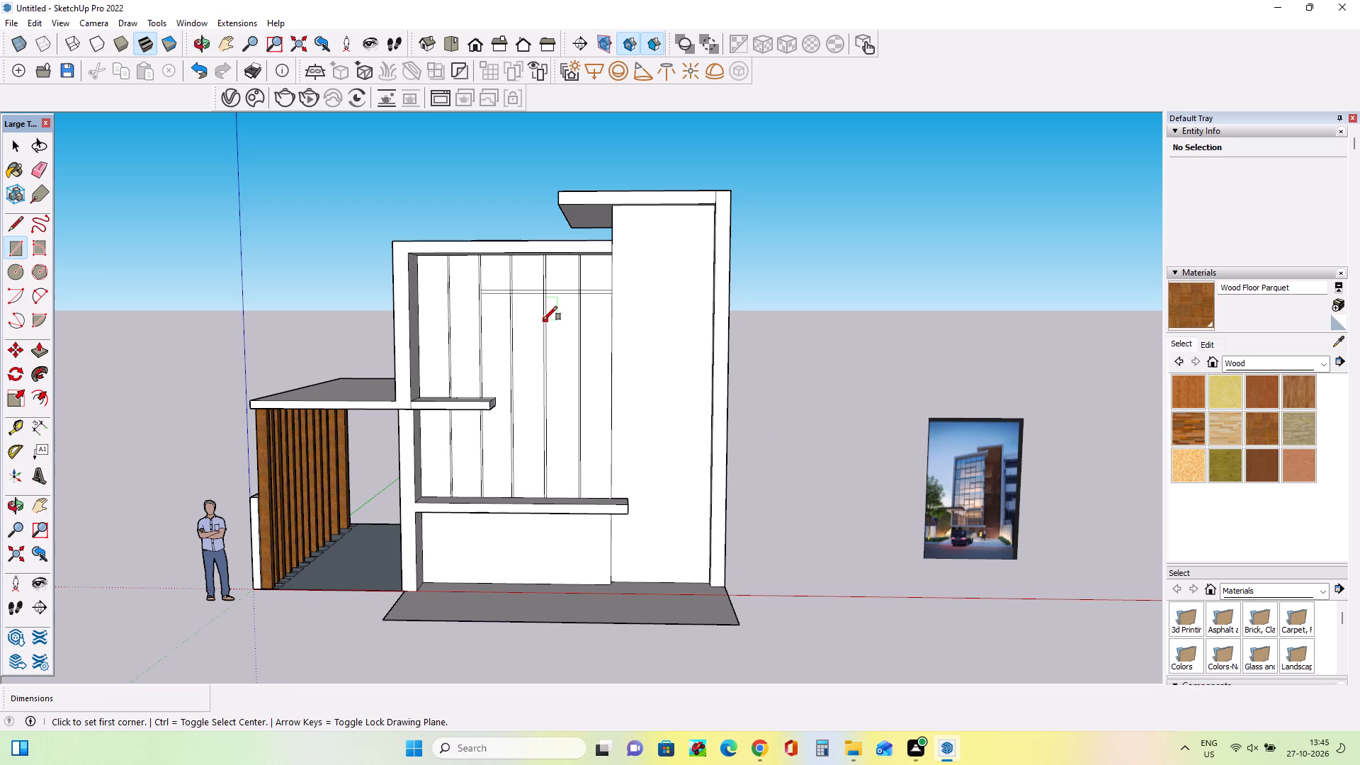
left_click(543, 321)
middle_click_drag(444, 366, 457, 373)
scroll(424, 331, "up", 4)
middle_click_drag(419, 331, 353, 331)
scroll(394, 329, "up", 7)
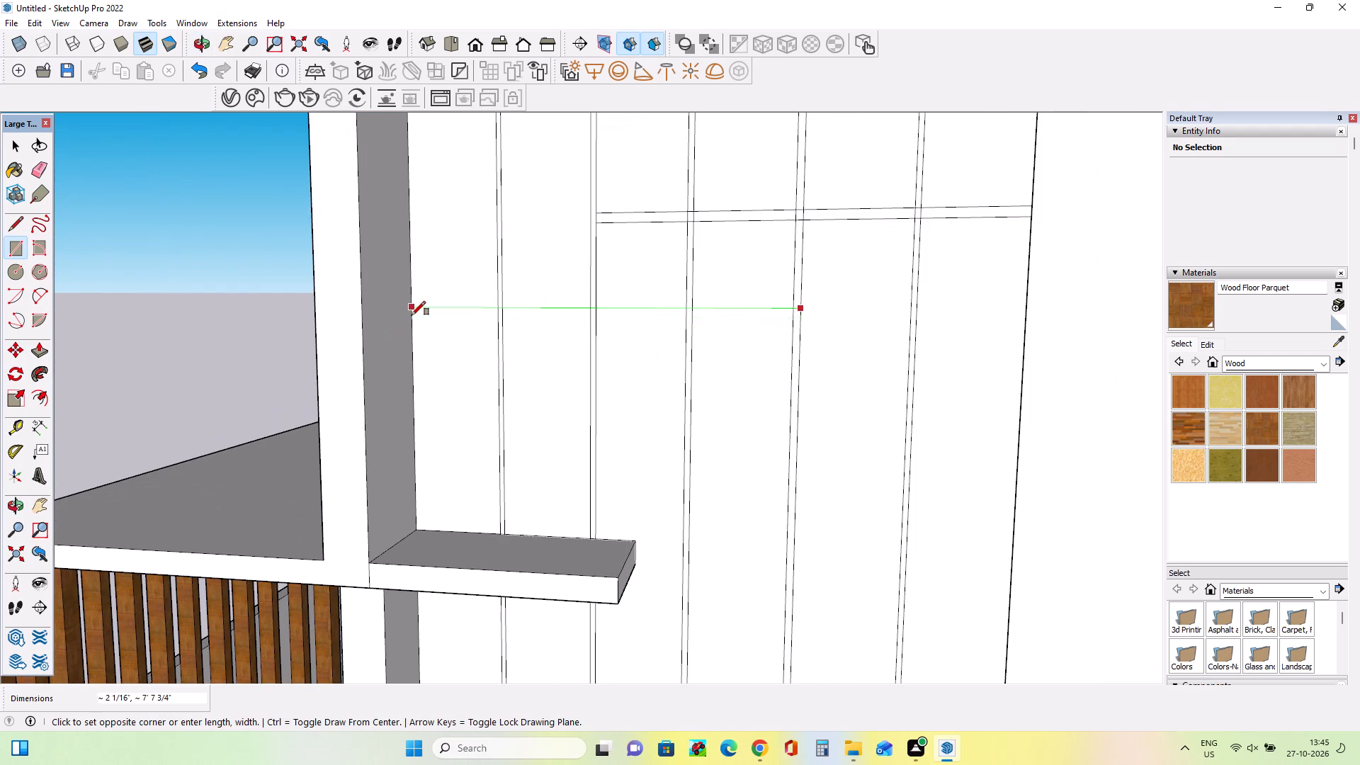
scroll(412, 320, "up", 3)
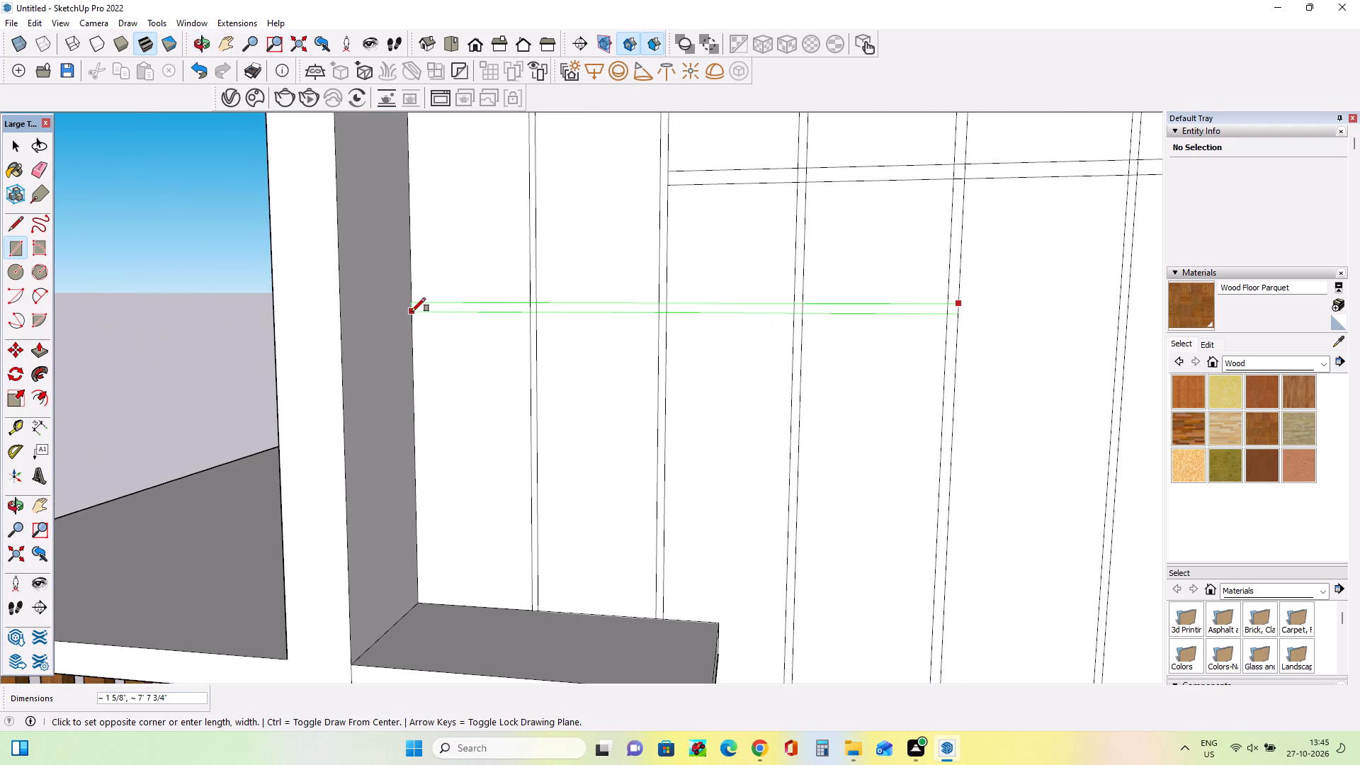
left_click(412, 311)
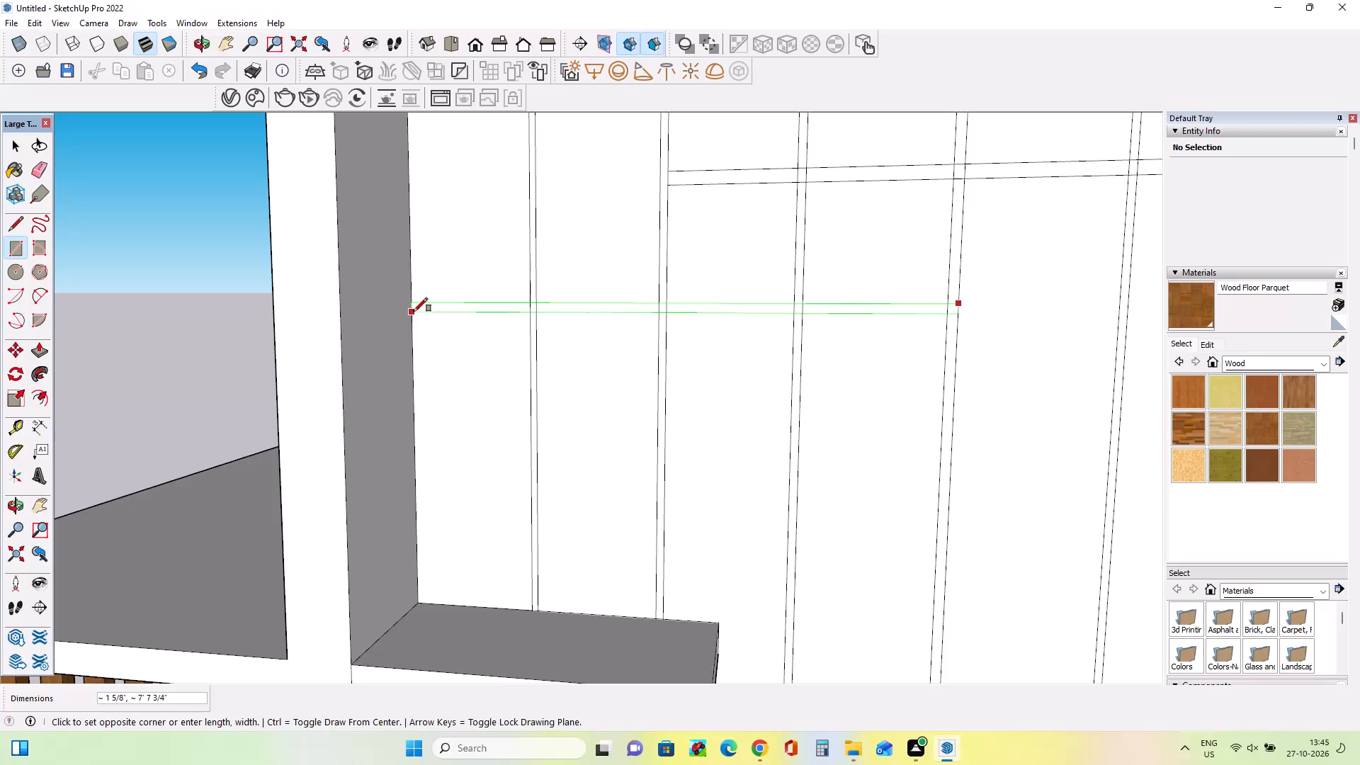
left_click(414, 312)
Draw a horizontal glazing bar about 7' 10" long below the second bar, from the second mullion to the wall's far edge.
scroll(579, 370, "down", 13)
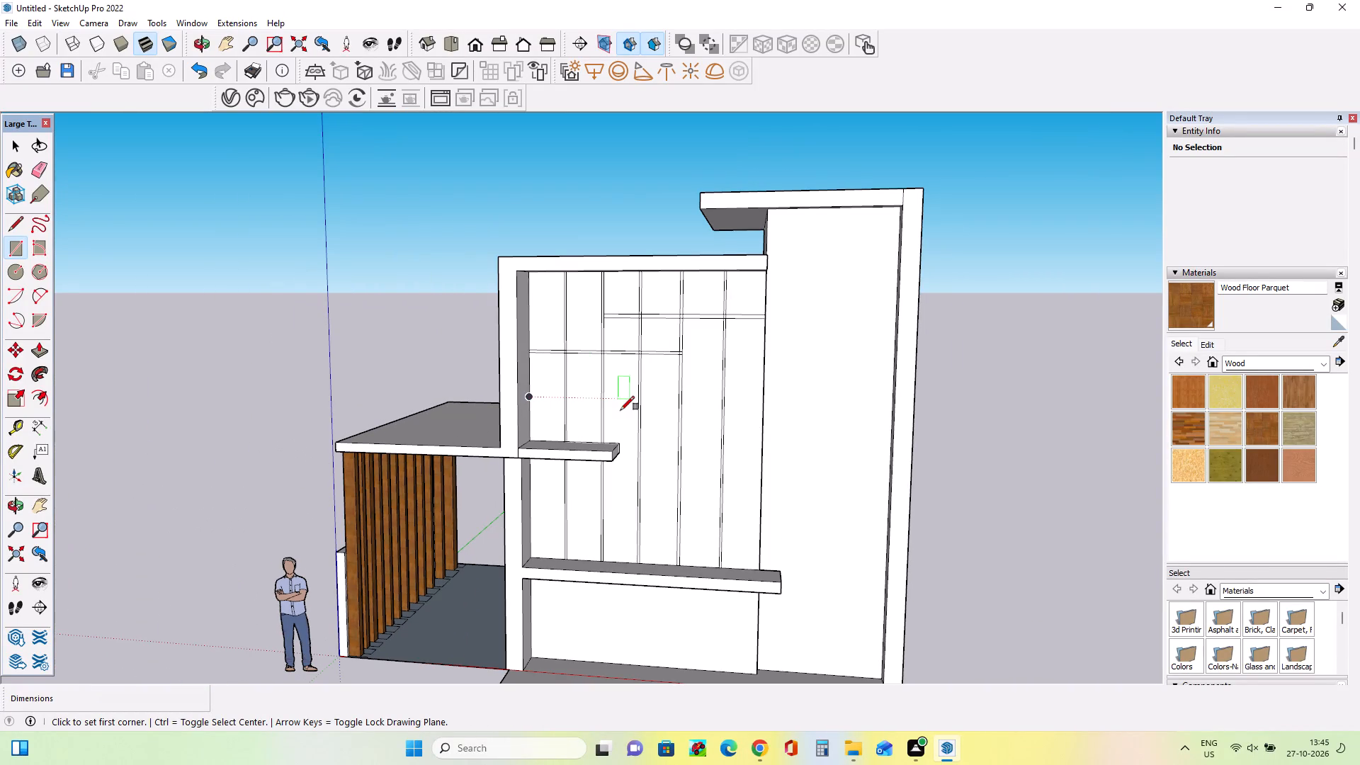
left_click(601, 396)
middle_click_drag(771, 409, 780, 393)
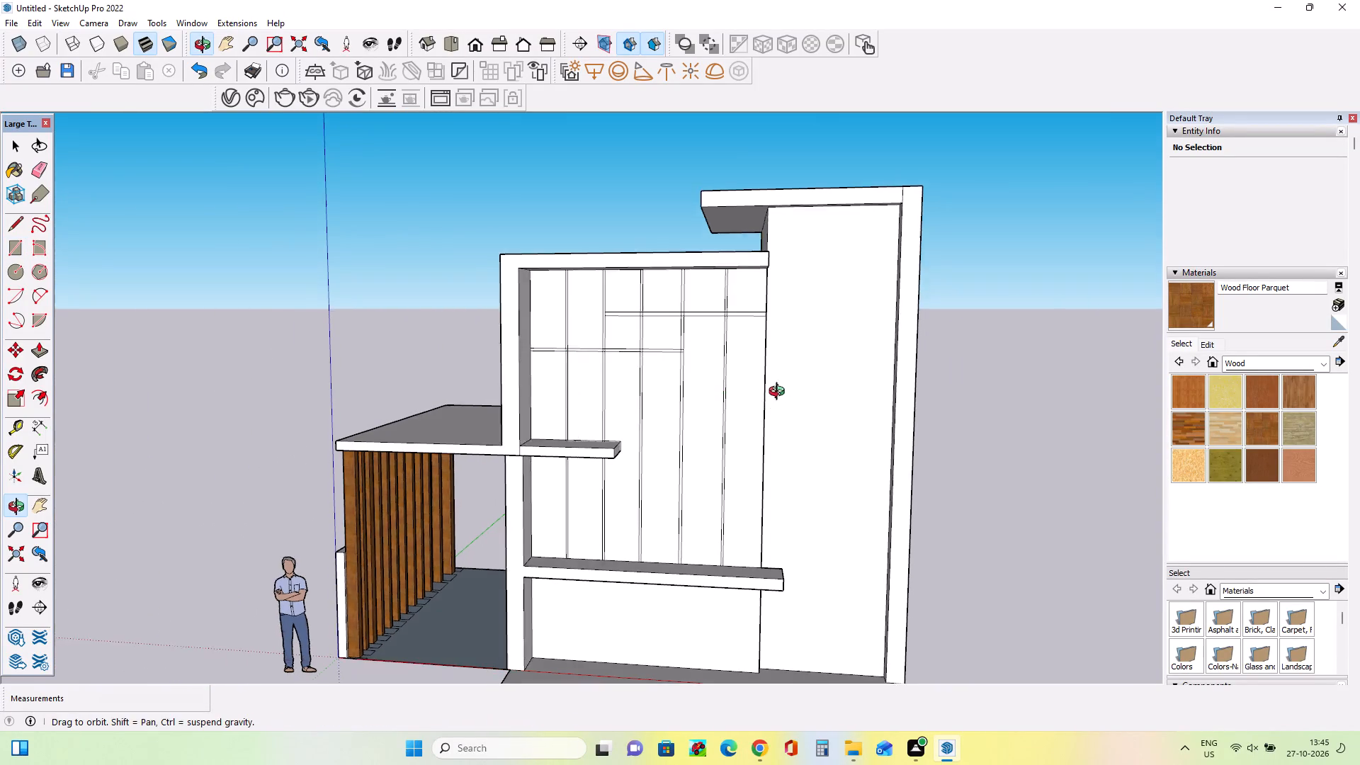
middle_click_drag(780, 393, 786, 383)
scroll(769, 392, "up", 11)
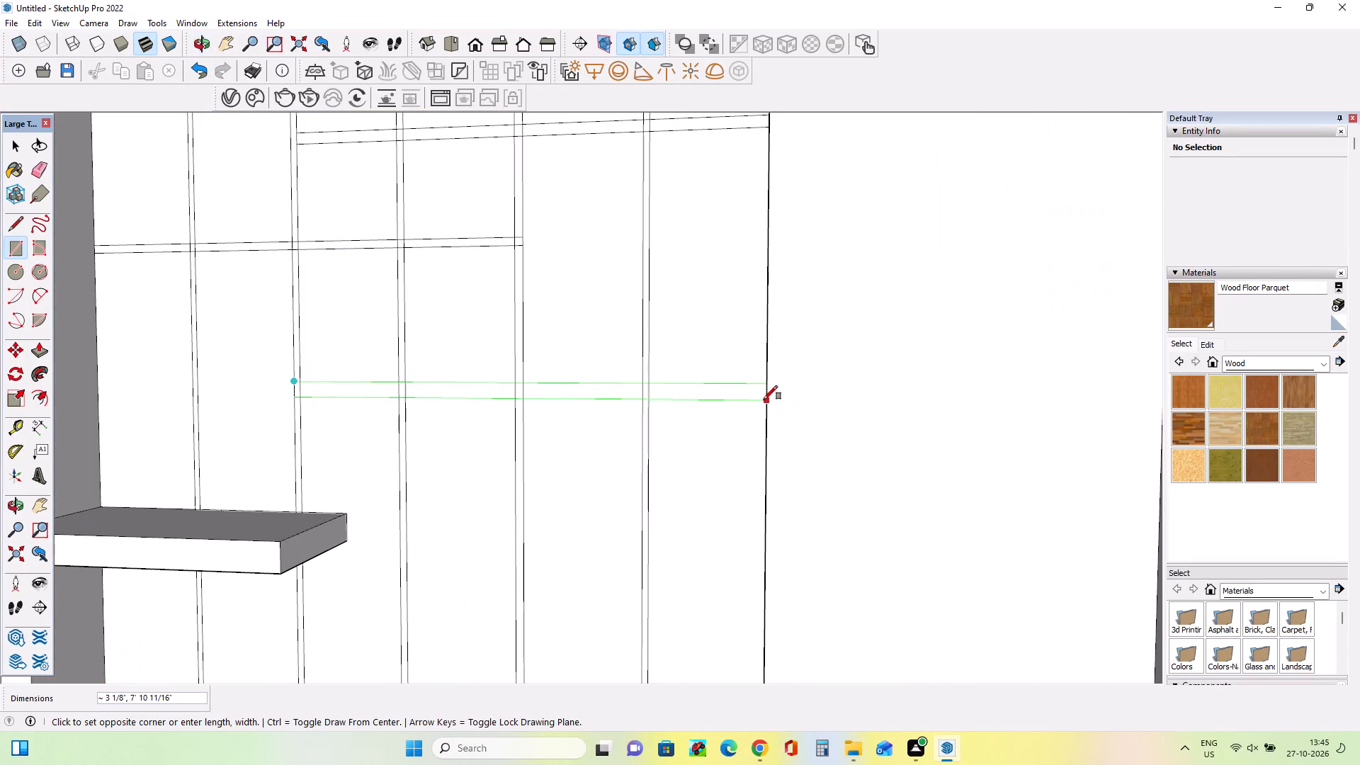
left_click(764, 392)
Draw a horizontal glazing bar rectangle about 2" by 5' 6 5/16" just under the canopy slab, from the third mullion to the near edge.
scroll(645, 411, "down", 4)
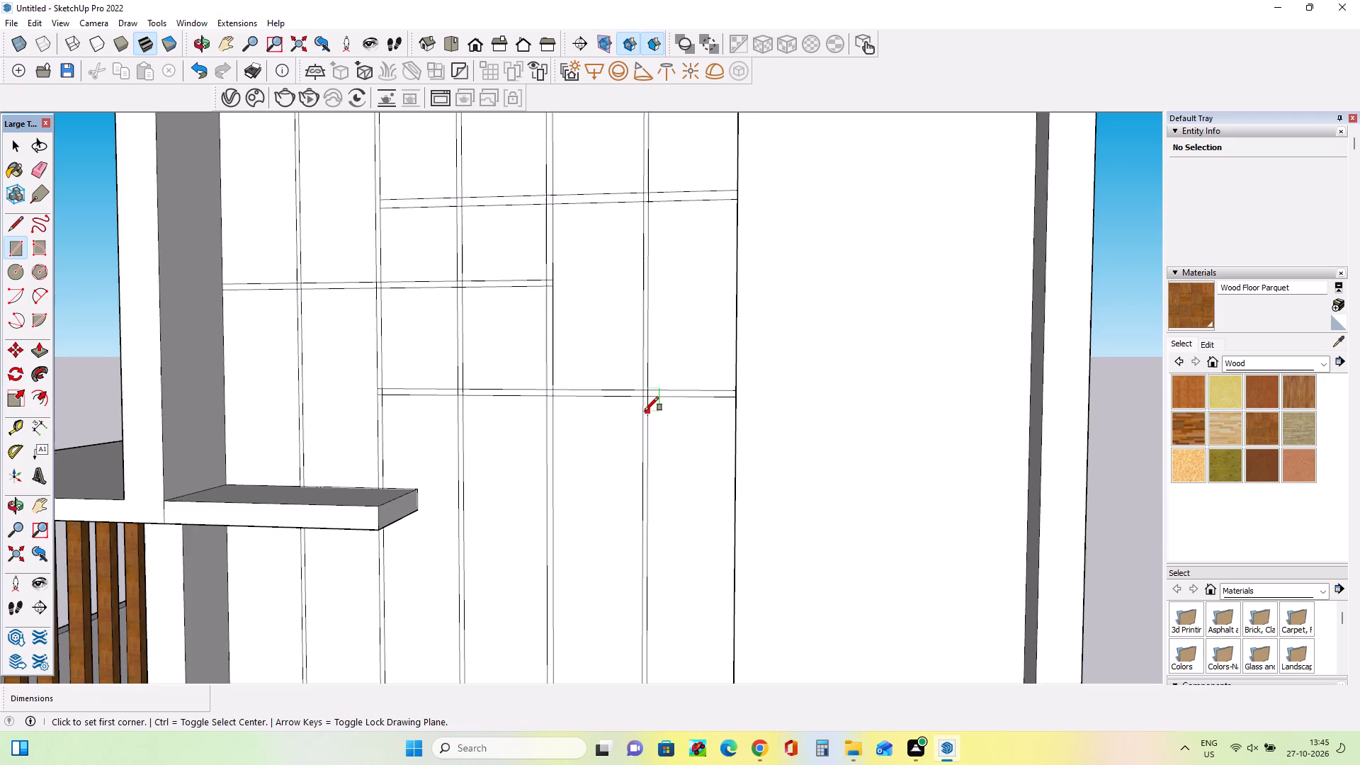
scroll(645, 411, "down", 6)
middle_click_drag(632, 455, 684, 395)
middle_click_drag(547, 438, 566, 455)
scroll(498, 443, "down", 4)
middle_click_drag(534, 460, 544, 475)
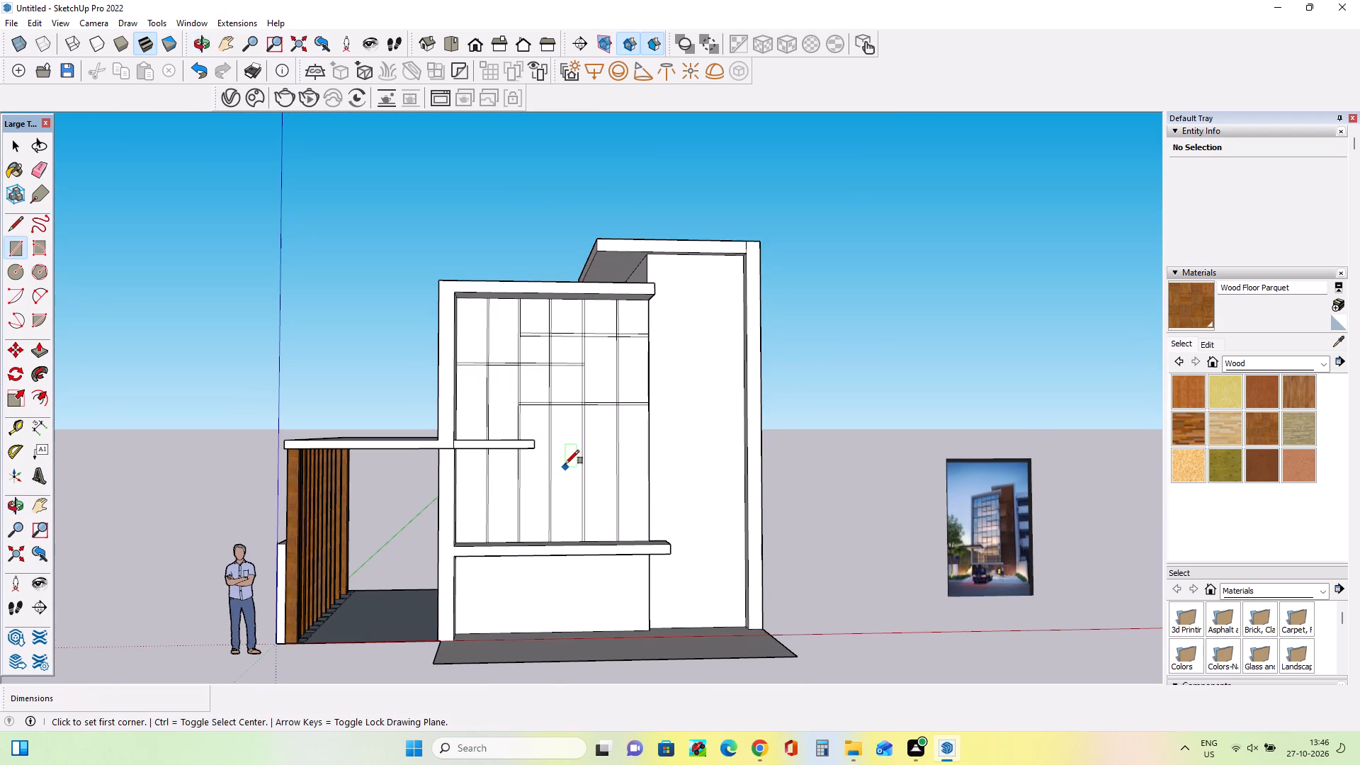
middle_click_drag(550, 443, 554, 450)
scroll(533, 464, "up", 4)
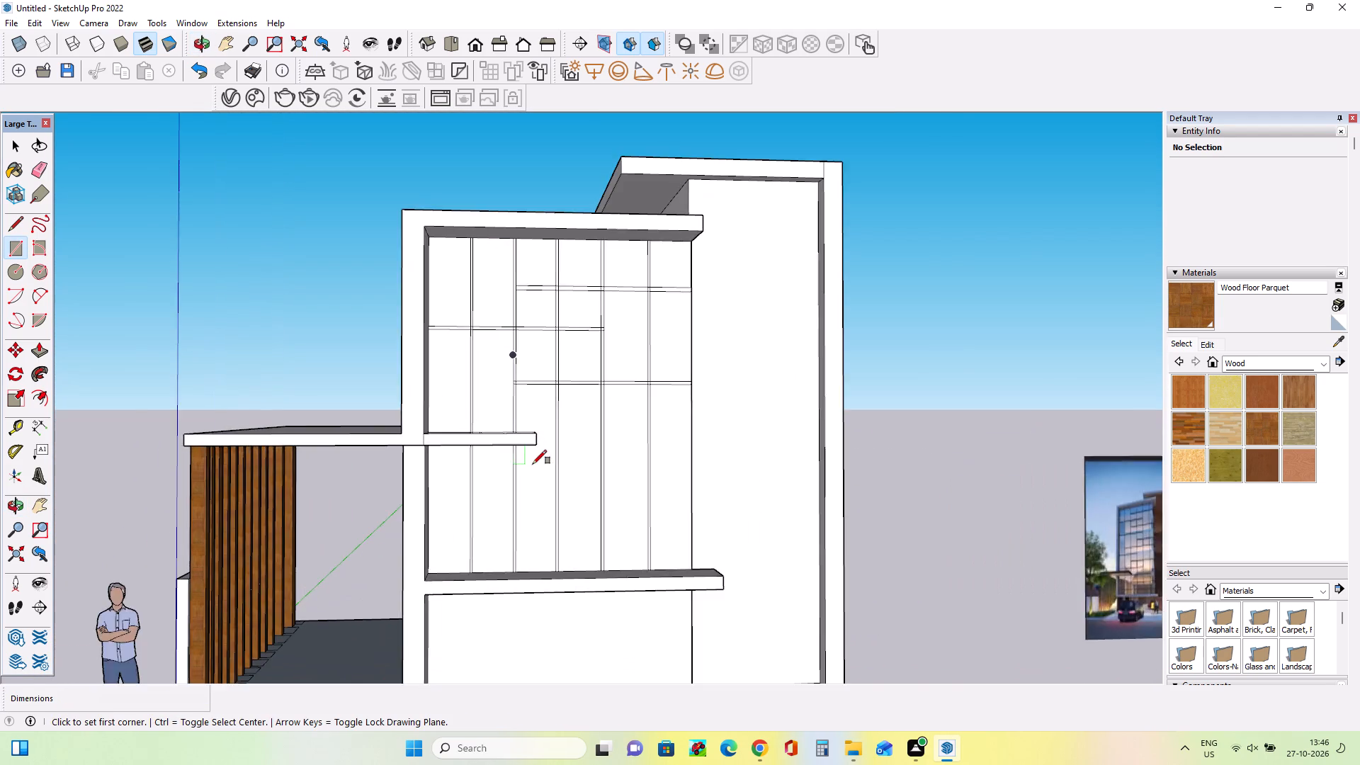
scroll(533, 464, "up", 2)
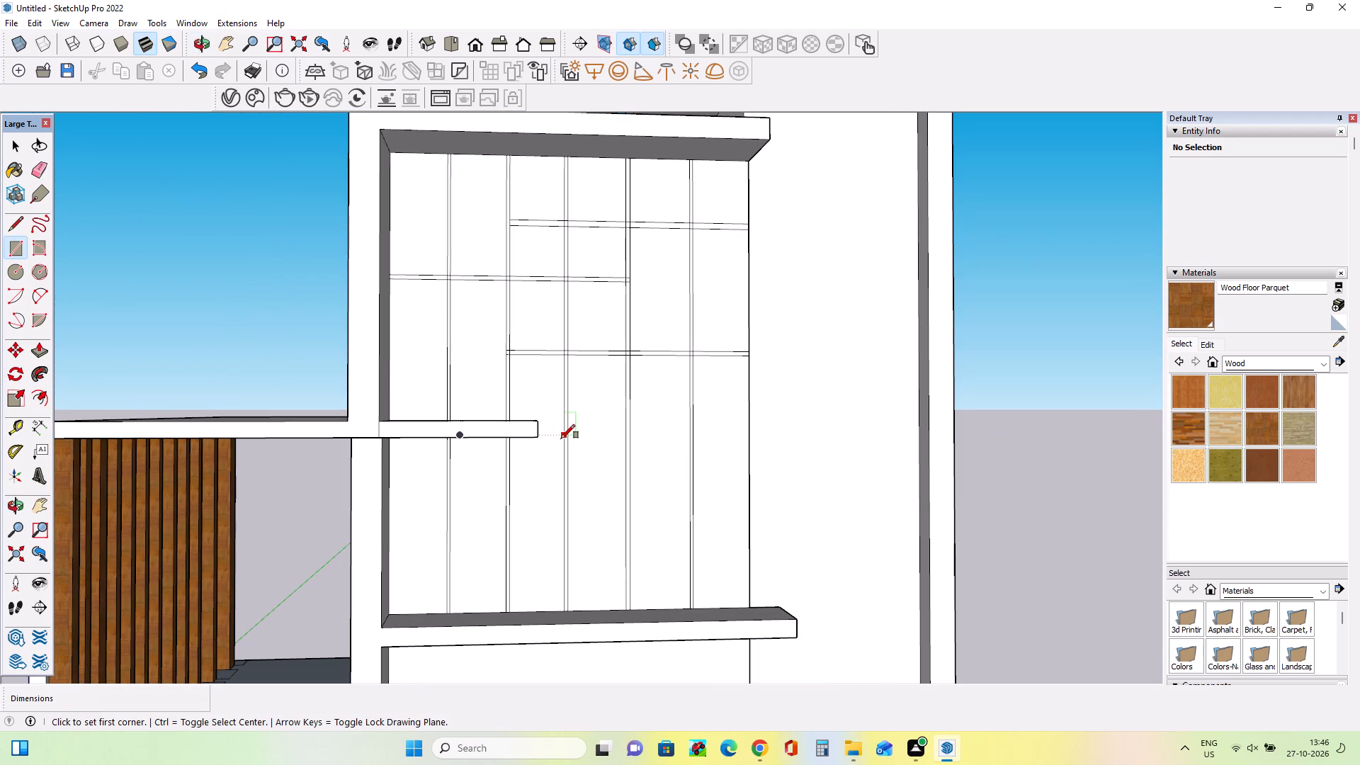
left_click(561, 438)
middle_click_drag(420, 482, 401, 450)
scroll(401, 450, "up", 6)
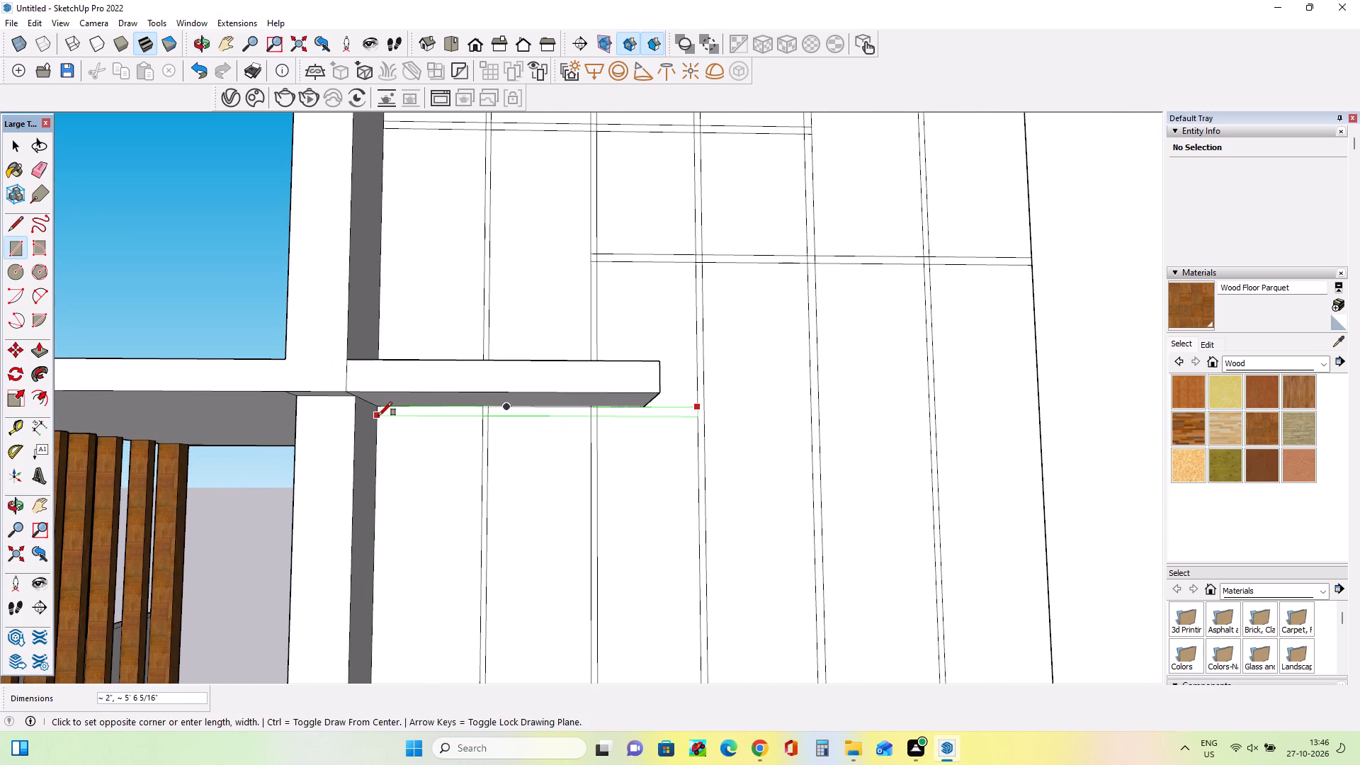
left_click(378, 416)
Extend the bar under the canopy slab with a rectangle about 2" by 1' 11 7/8" from the third mullion to the fourth.
middle_click_drag(629, 497, 628, 522)
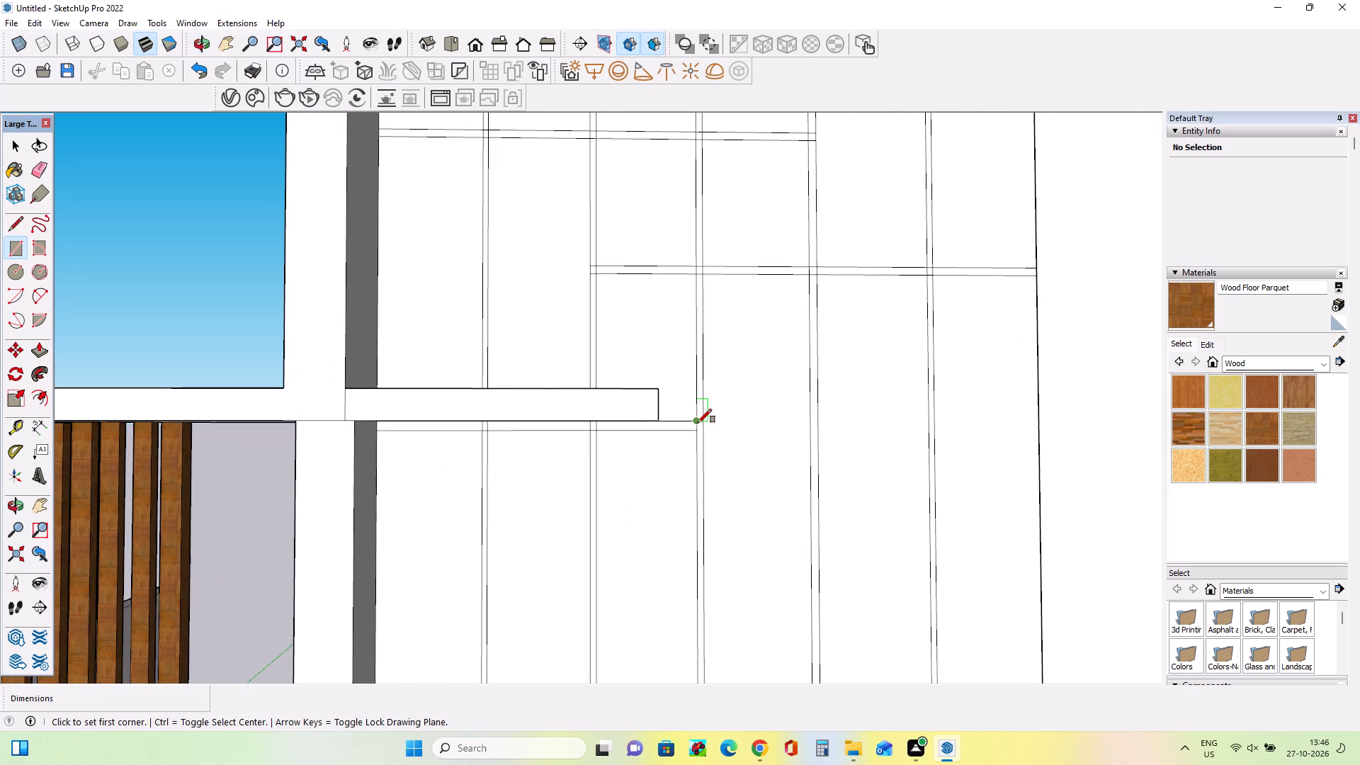
left_click(698, 423)
left_click(810, 426)
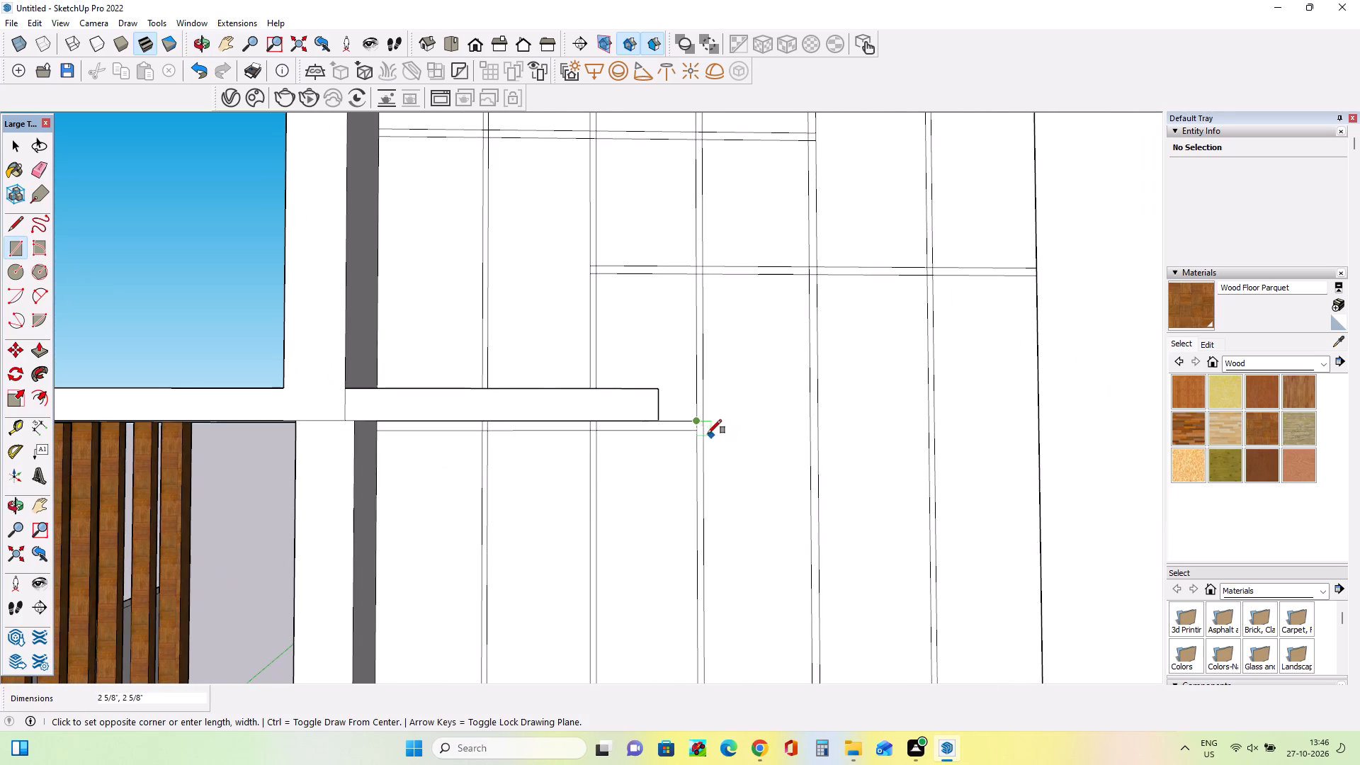
left_click(698, 431)
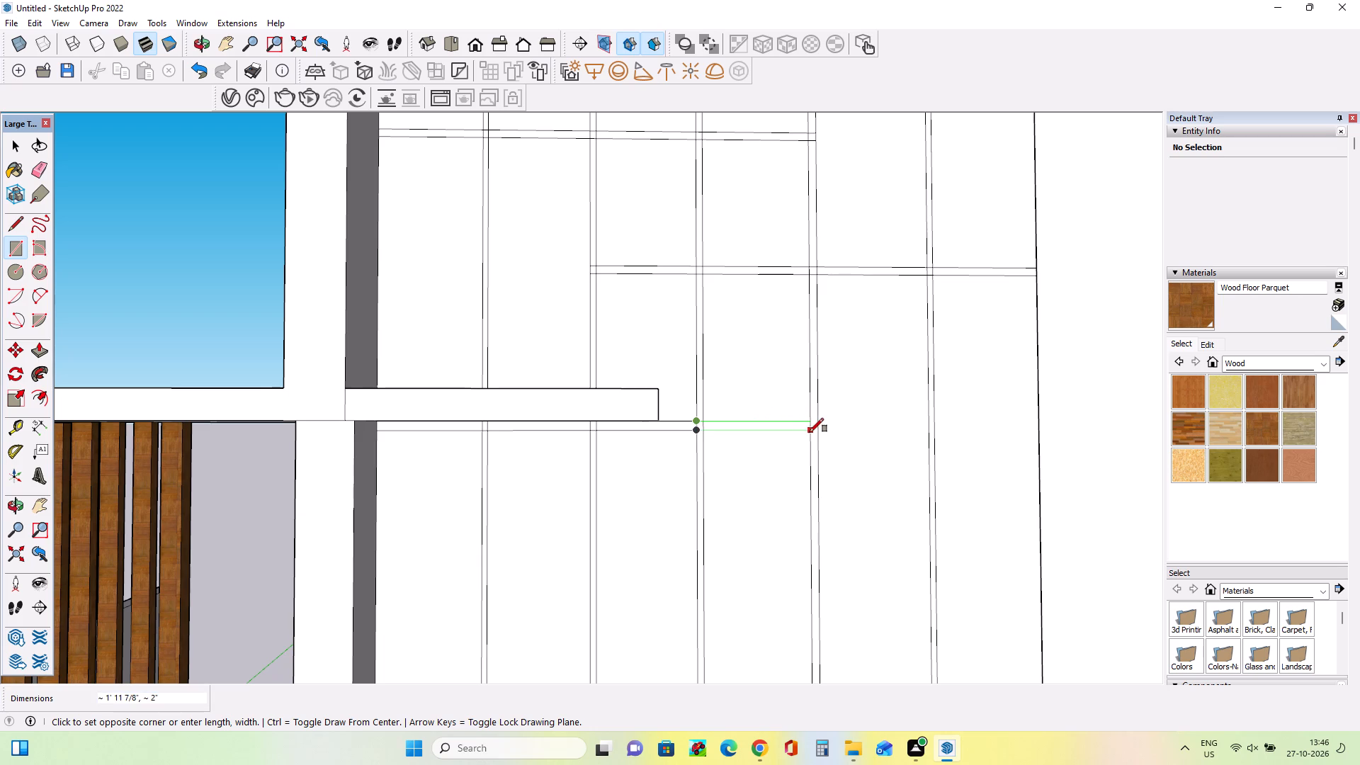
left_click(810, 432)
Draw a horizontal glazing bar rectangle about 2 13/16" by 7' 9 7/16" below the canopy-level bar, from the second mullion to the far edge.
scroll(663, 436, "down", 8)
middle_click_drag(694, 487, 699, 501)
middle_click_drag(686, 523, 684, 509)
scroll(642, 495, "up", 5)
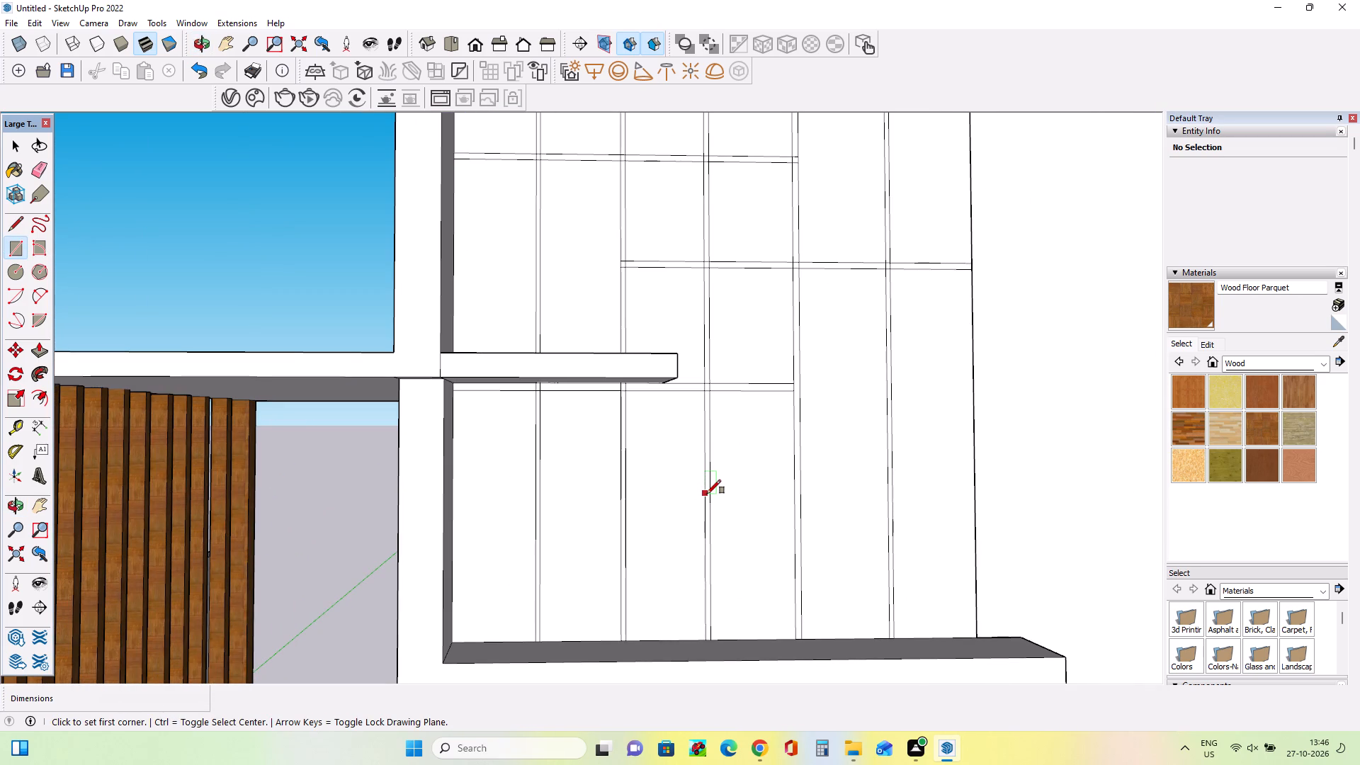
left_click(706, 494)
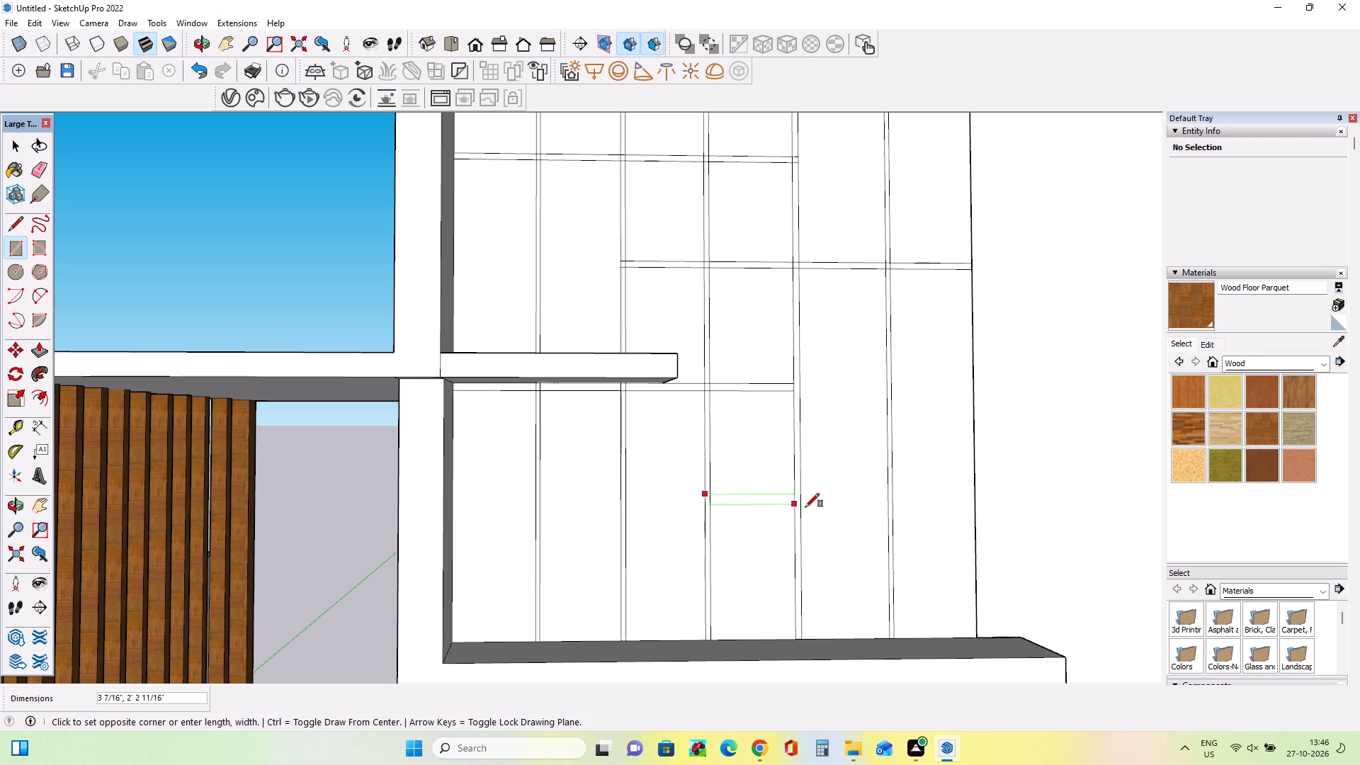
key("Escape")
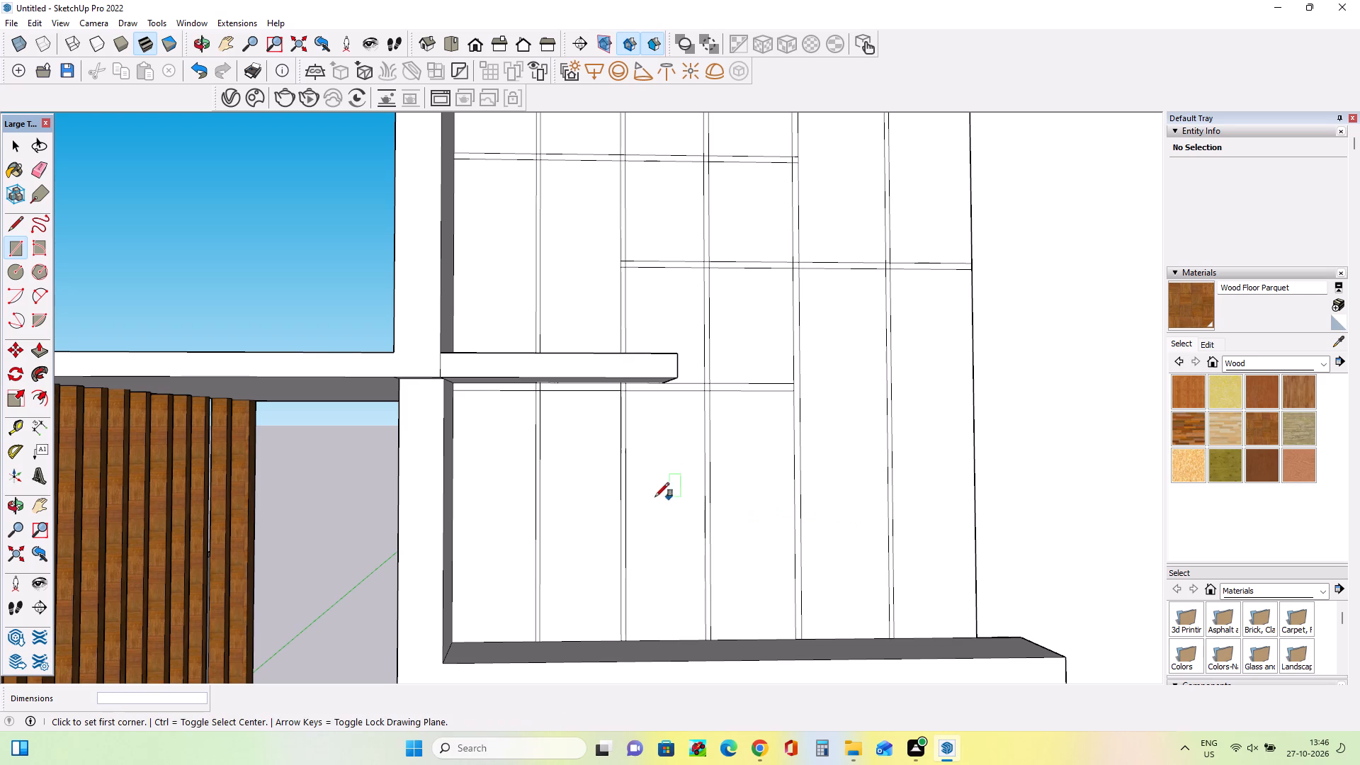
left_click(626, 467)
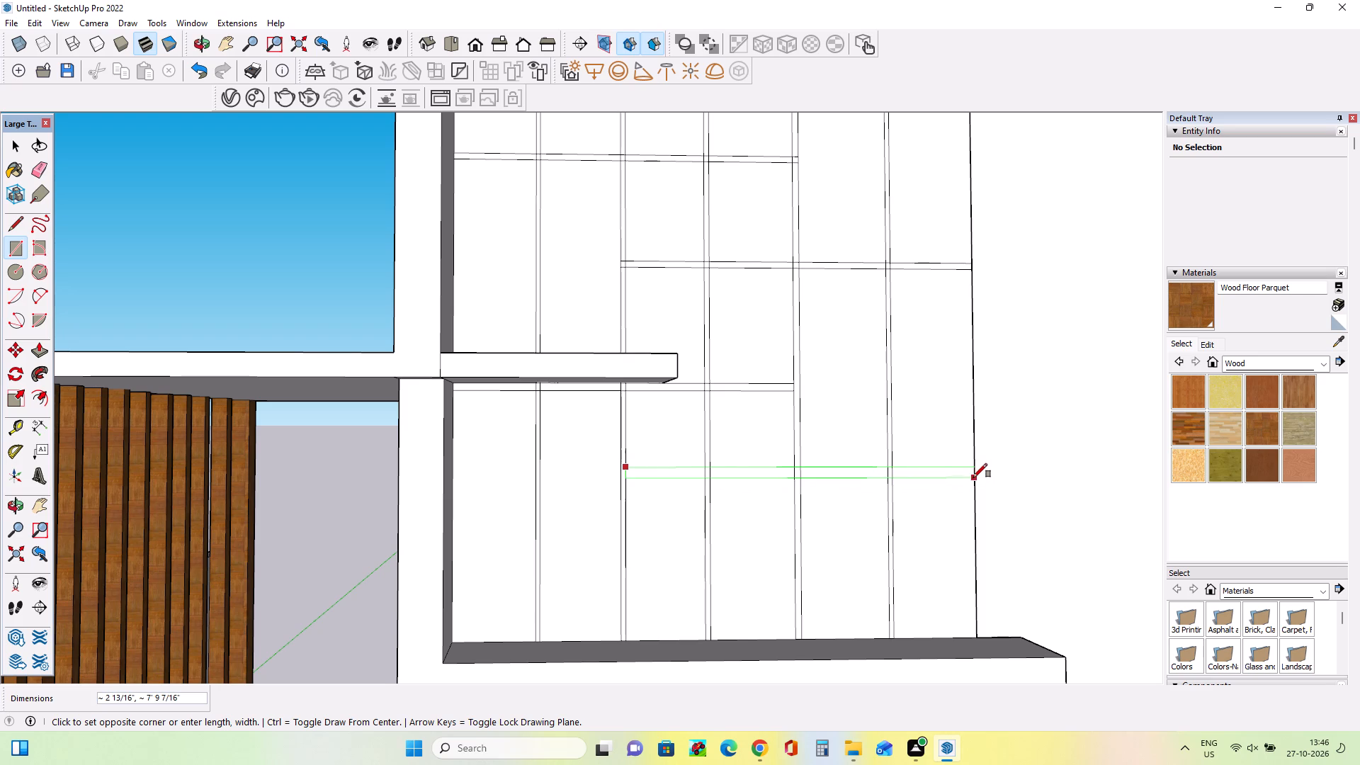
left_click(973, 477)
Draw a horizontal glazing bar rectangle about 1 7/16" by 7' 6 1/8" above the lower ledge, from the fourth mullion to the near edge.
middle_click_drag(715, 582, 723, 596)
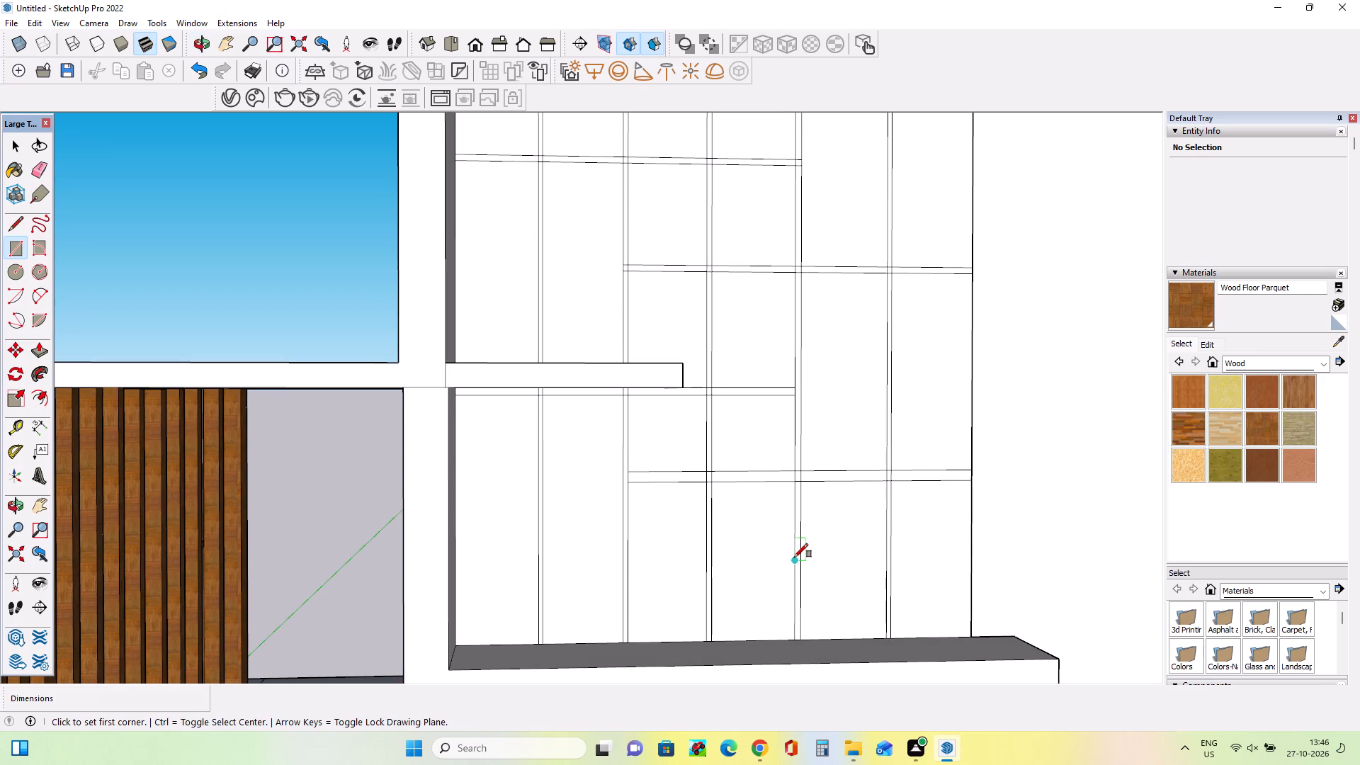
left_click(793, 559)
middle_click_drag(481, 607, 418, 601)
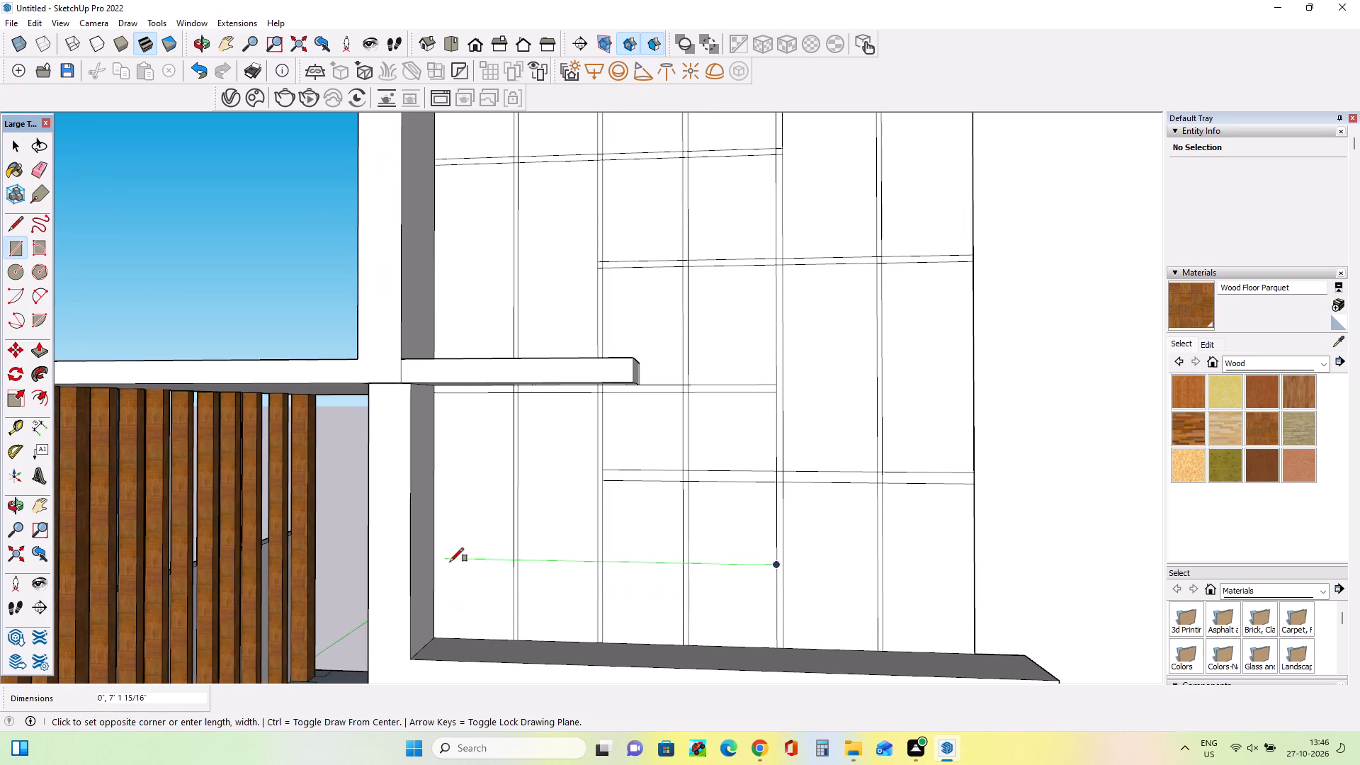
scroll(438, 569, "up", 3)
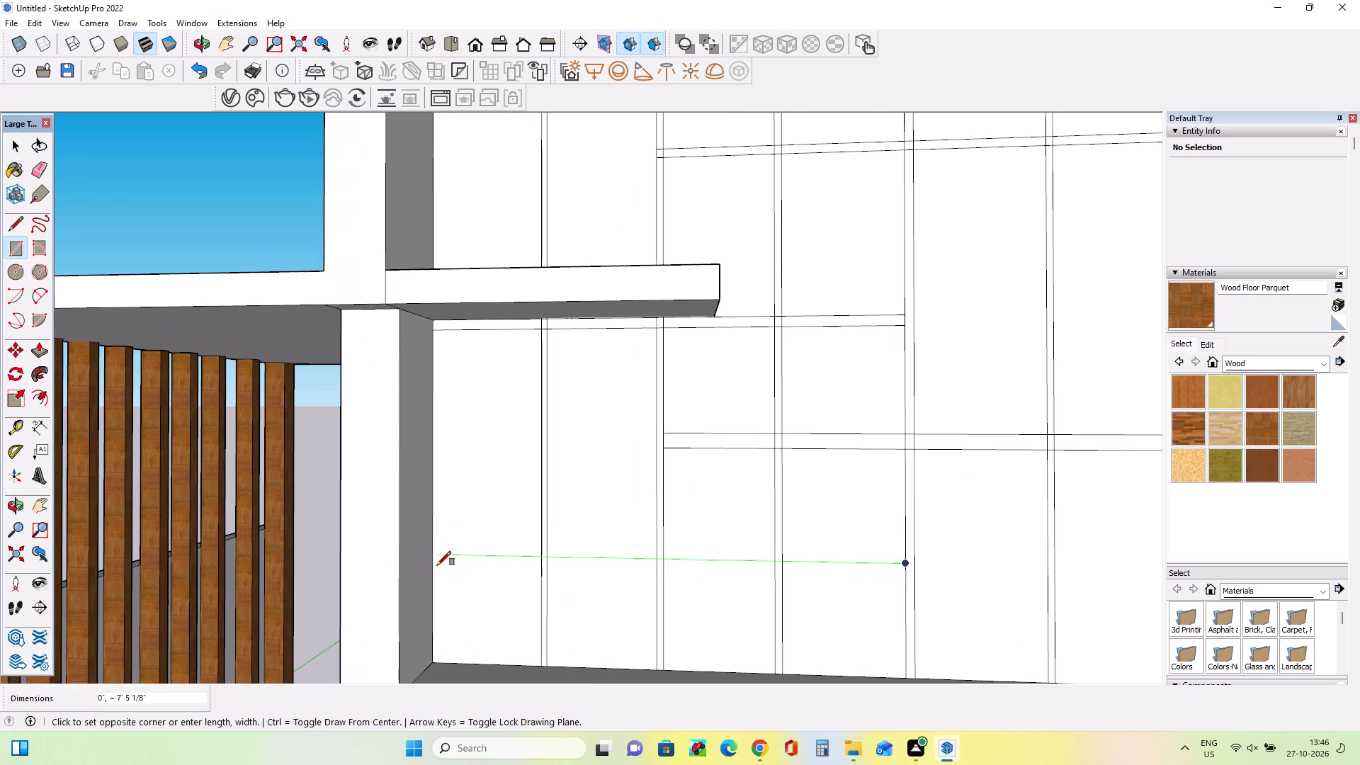
scroll(435, 565, "up", 4)
left_click(435, 560)
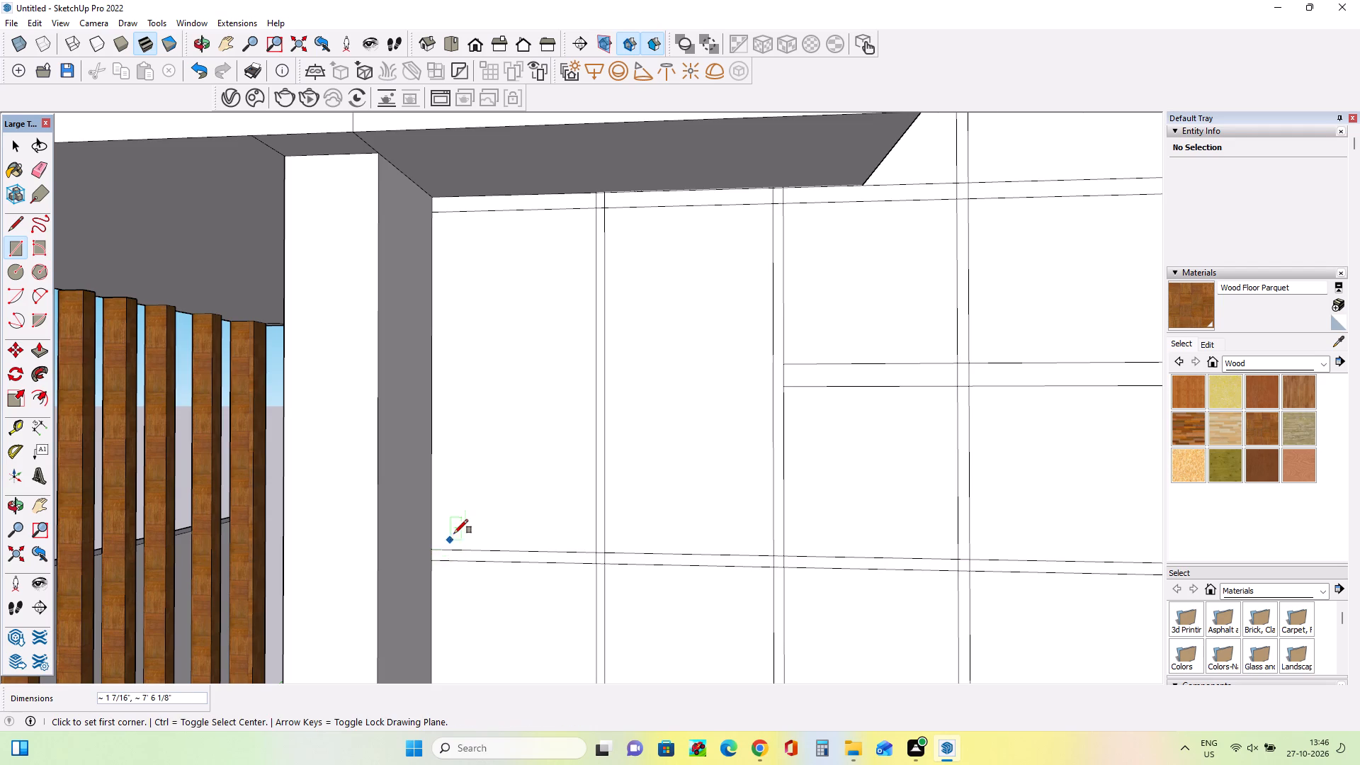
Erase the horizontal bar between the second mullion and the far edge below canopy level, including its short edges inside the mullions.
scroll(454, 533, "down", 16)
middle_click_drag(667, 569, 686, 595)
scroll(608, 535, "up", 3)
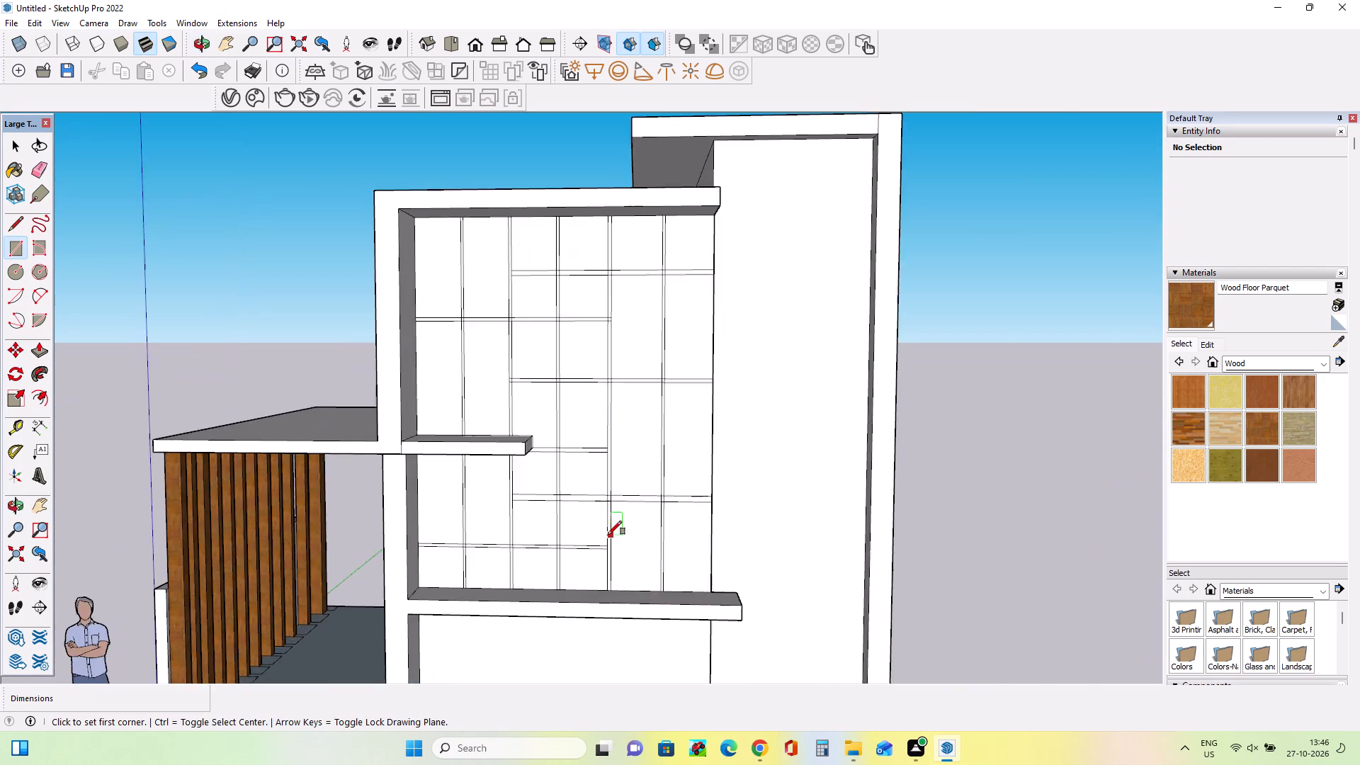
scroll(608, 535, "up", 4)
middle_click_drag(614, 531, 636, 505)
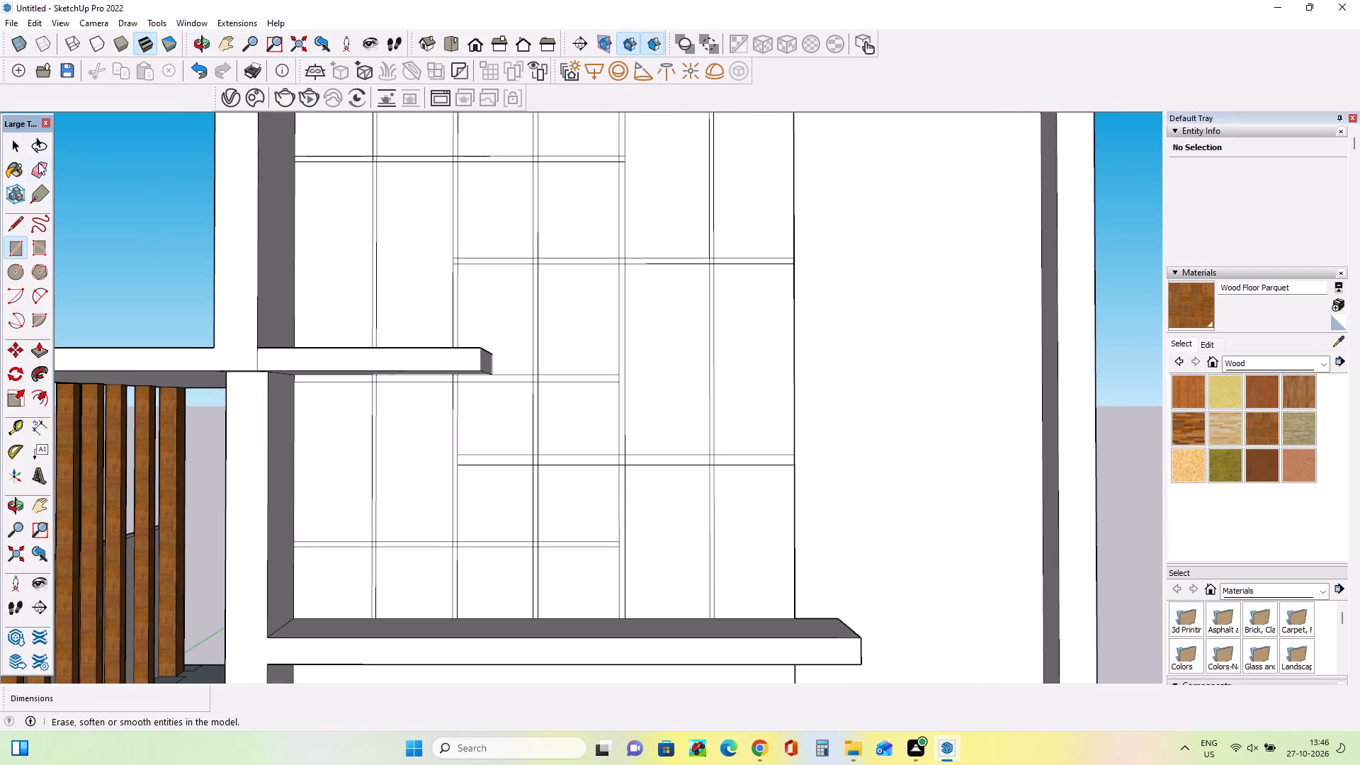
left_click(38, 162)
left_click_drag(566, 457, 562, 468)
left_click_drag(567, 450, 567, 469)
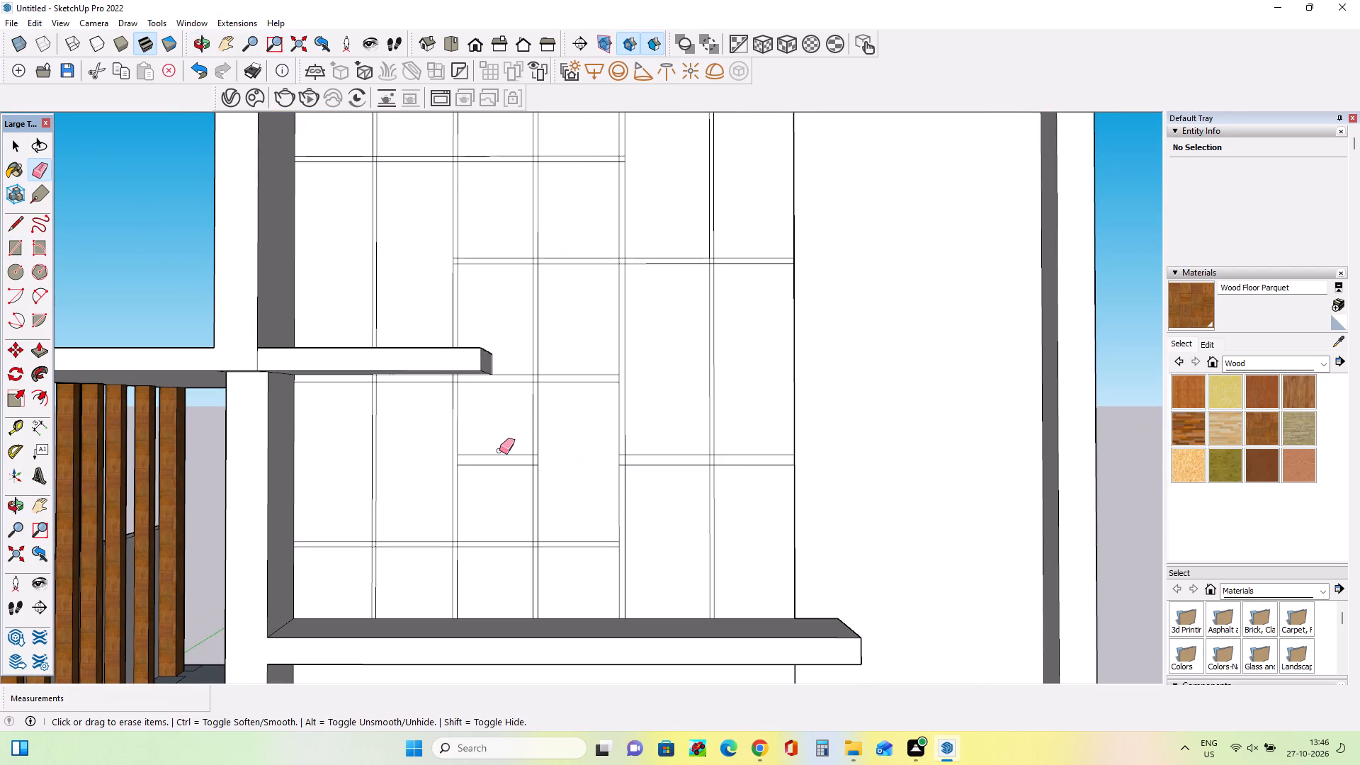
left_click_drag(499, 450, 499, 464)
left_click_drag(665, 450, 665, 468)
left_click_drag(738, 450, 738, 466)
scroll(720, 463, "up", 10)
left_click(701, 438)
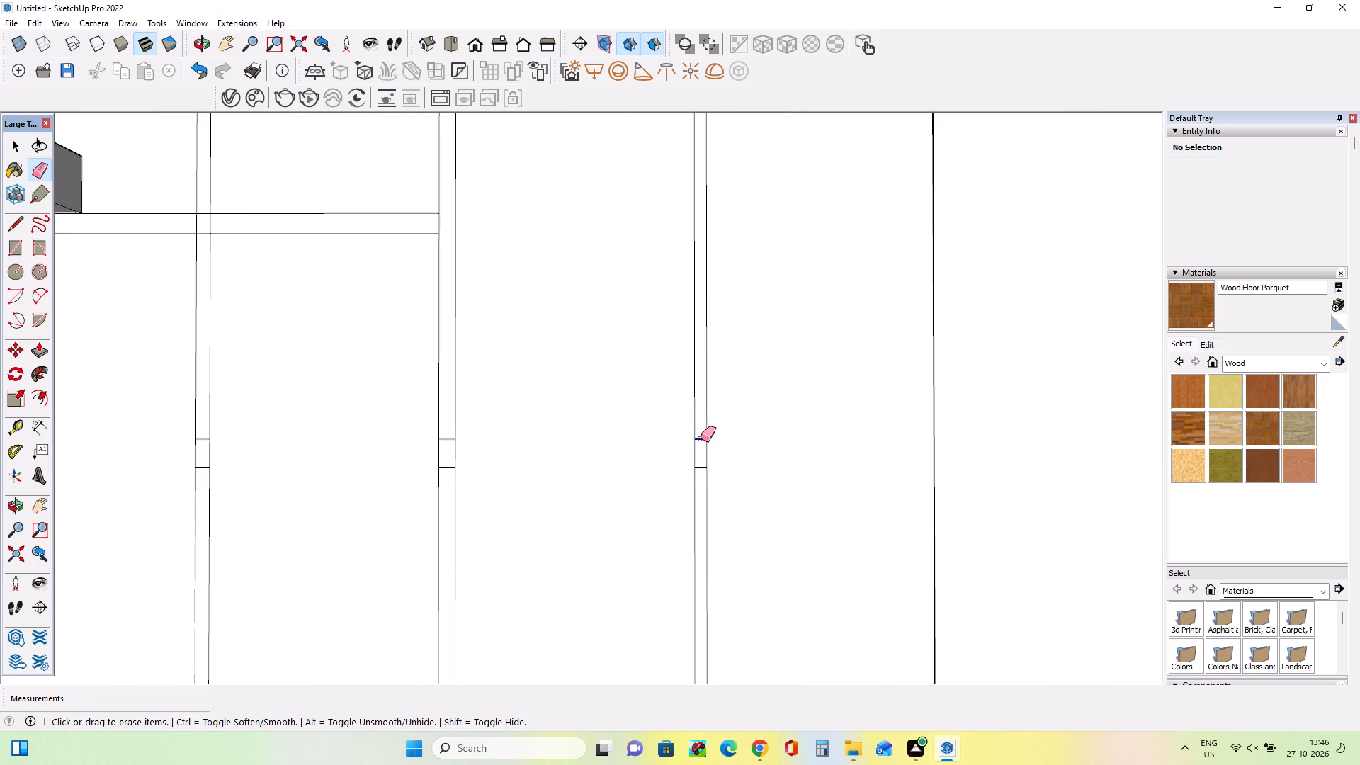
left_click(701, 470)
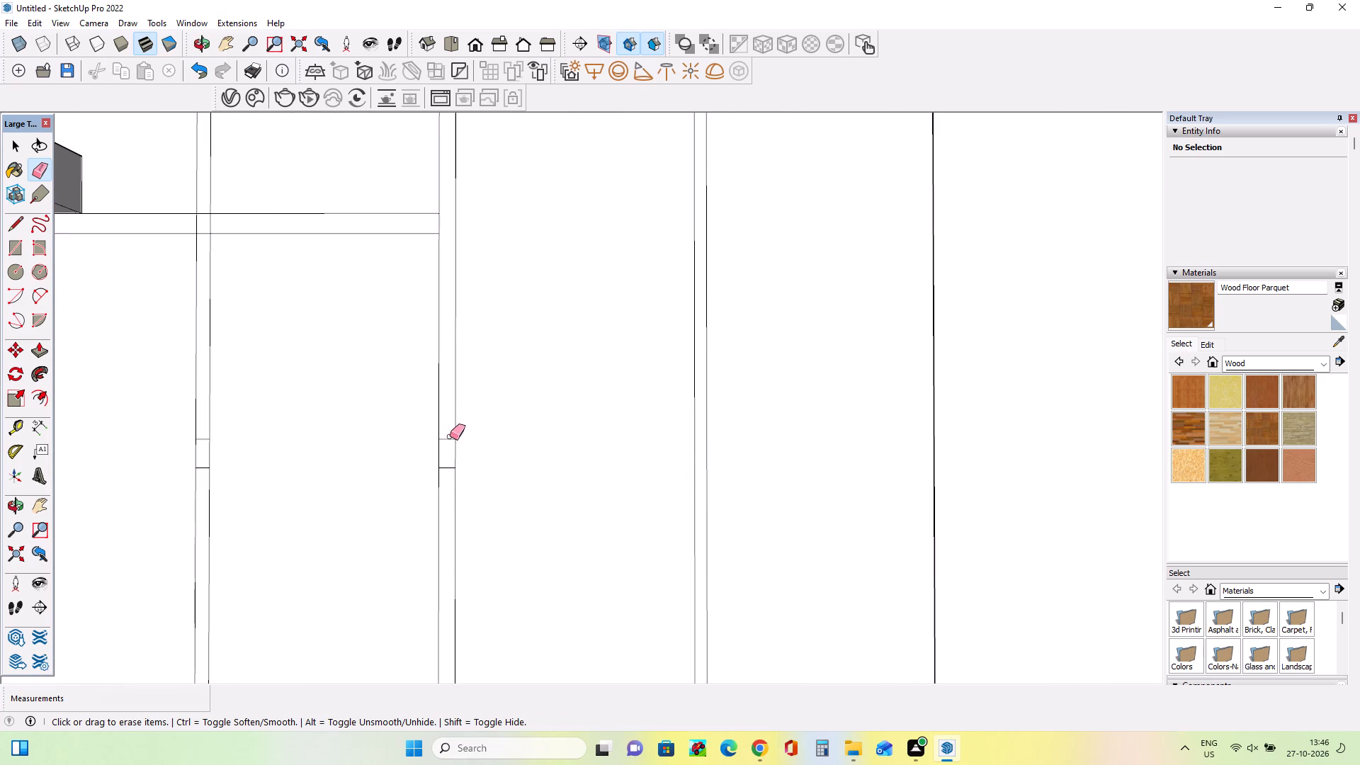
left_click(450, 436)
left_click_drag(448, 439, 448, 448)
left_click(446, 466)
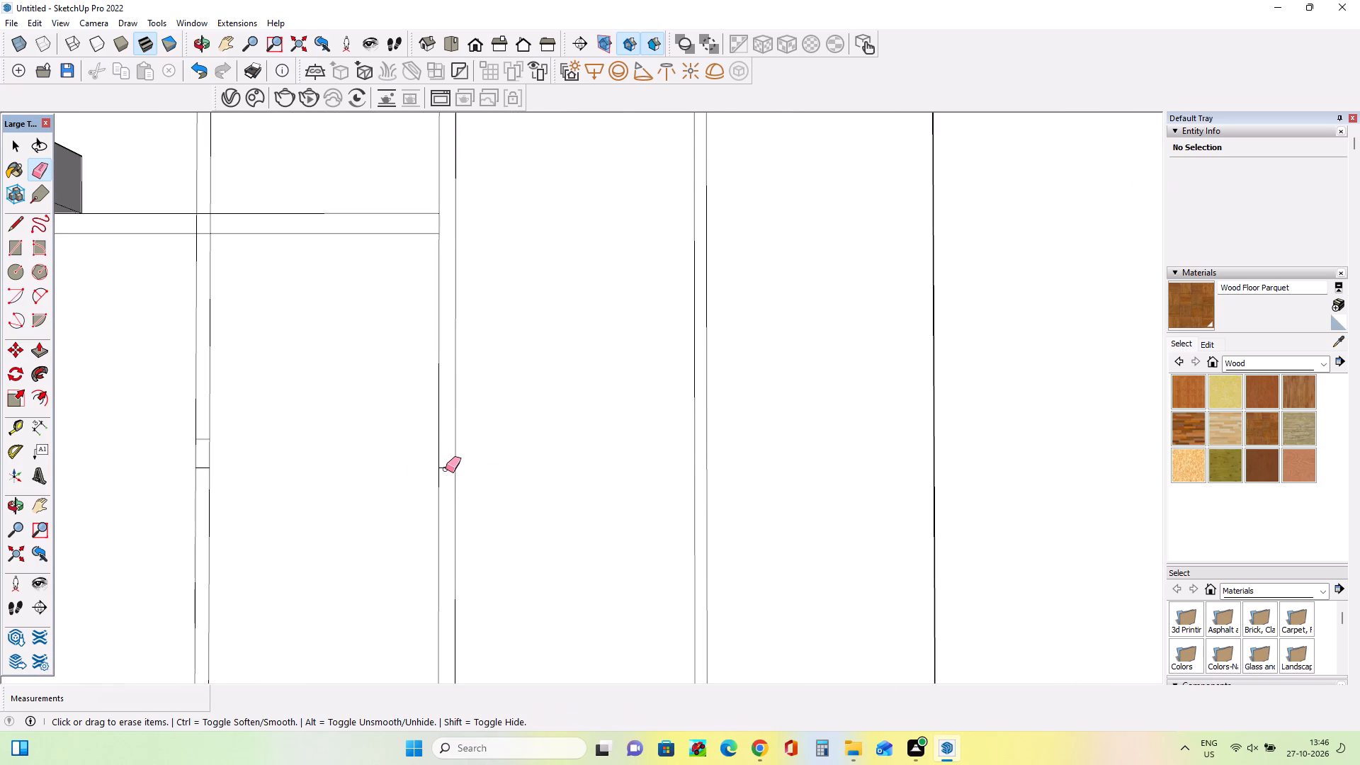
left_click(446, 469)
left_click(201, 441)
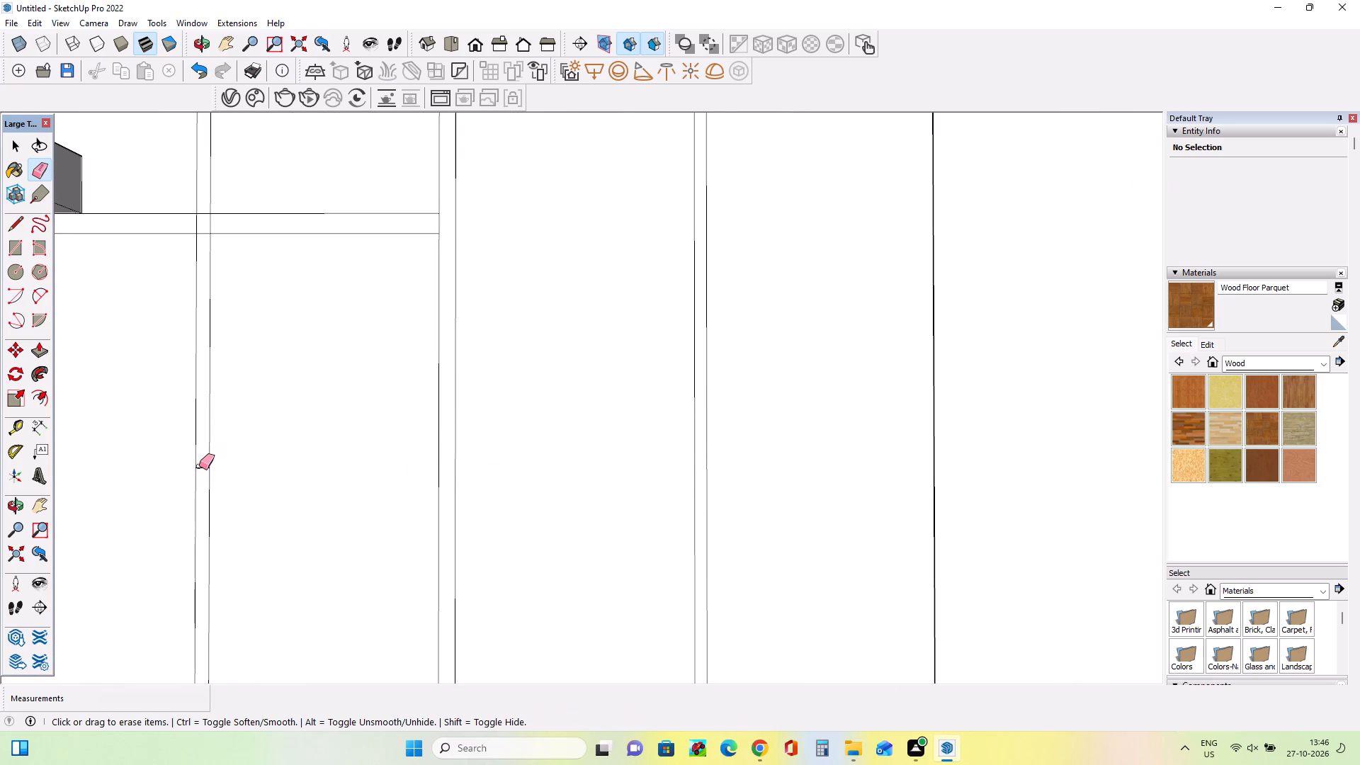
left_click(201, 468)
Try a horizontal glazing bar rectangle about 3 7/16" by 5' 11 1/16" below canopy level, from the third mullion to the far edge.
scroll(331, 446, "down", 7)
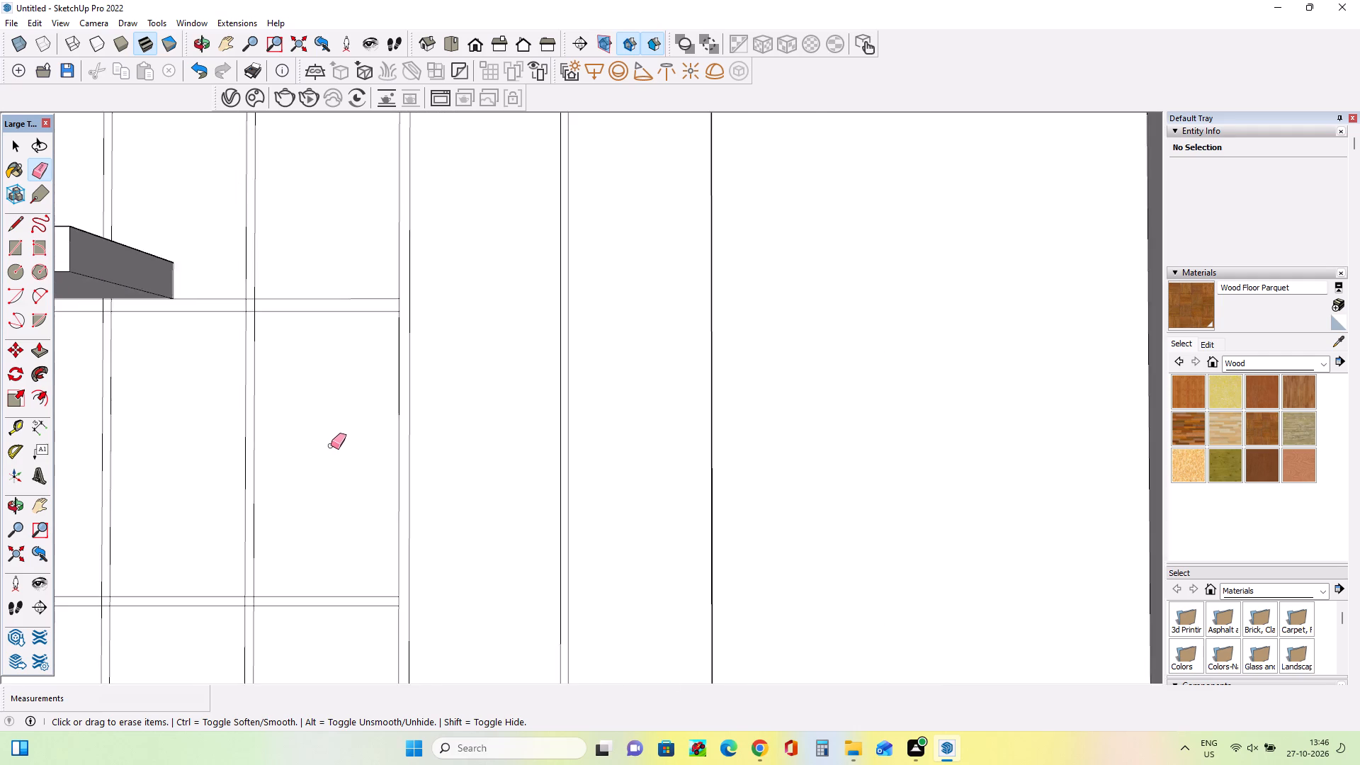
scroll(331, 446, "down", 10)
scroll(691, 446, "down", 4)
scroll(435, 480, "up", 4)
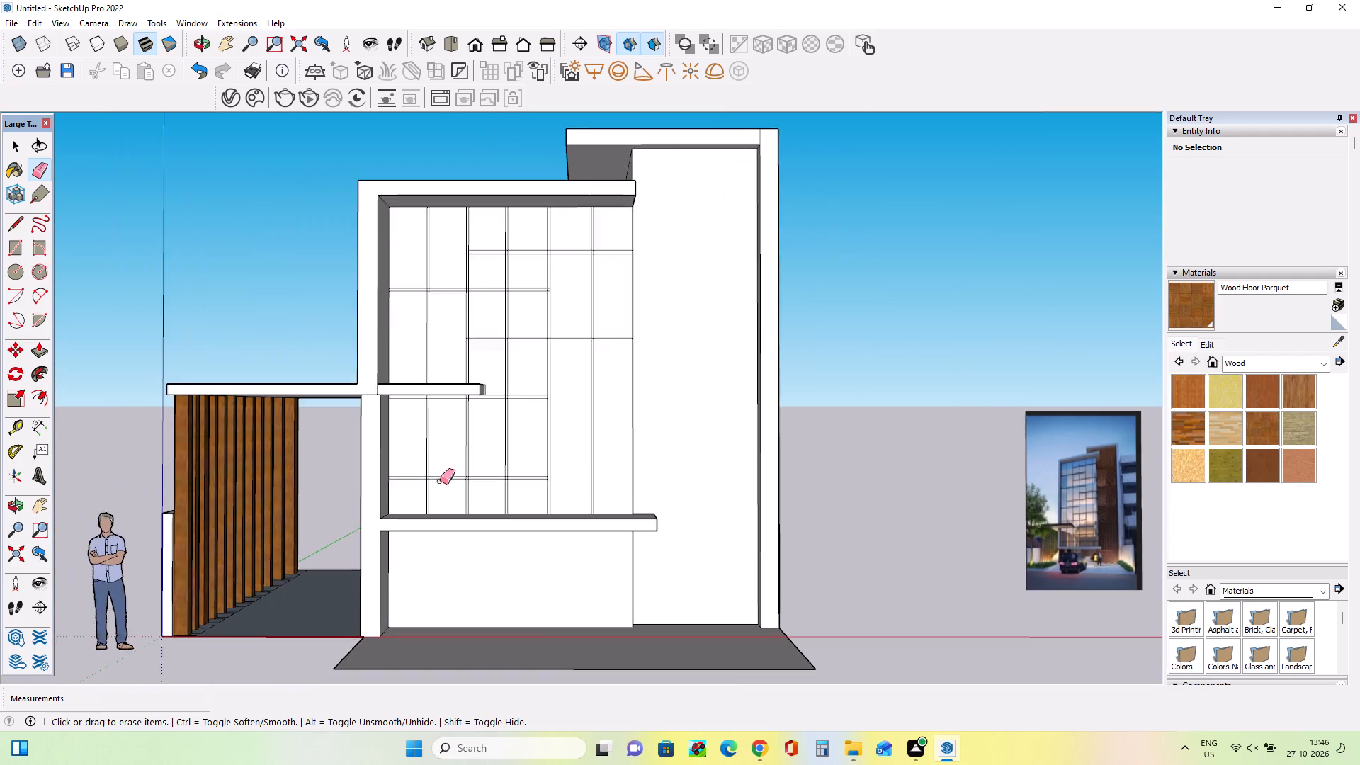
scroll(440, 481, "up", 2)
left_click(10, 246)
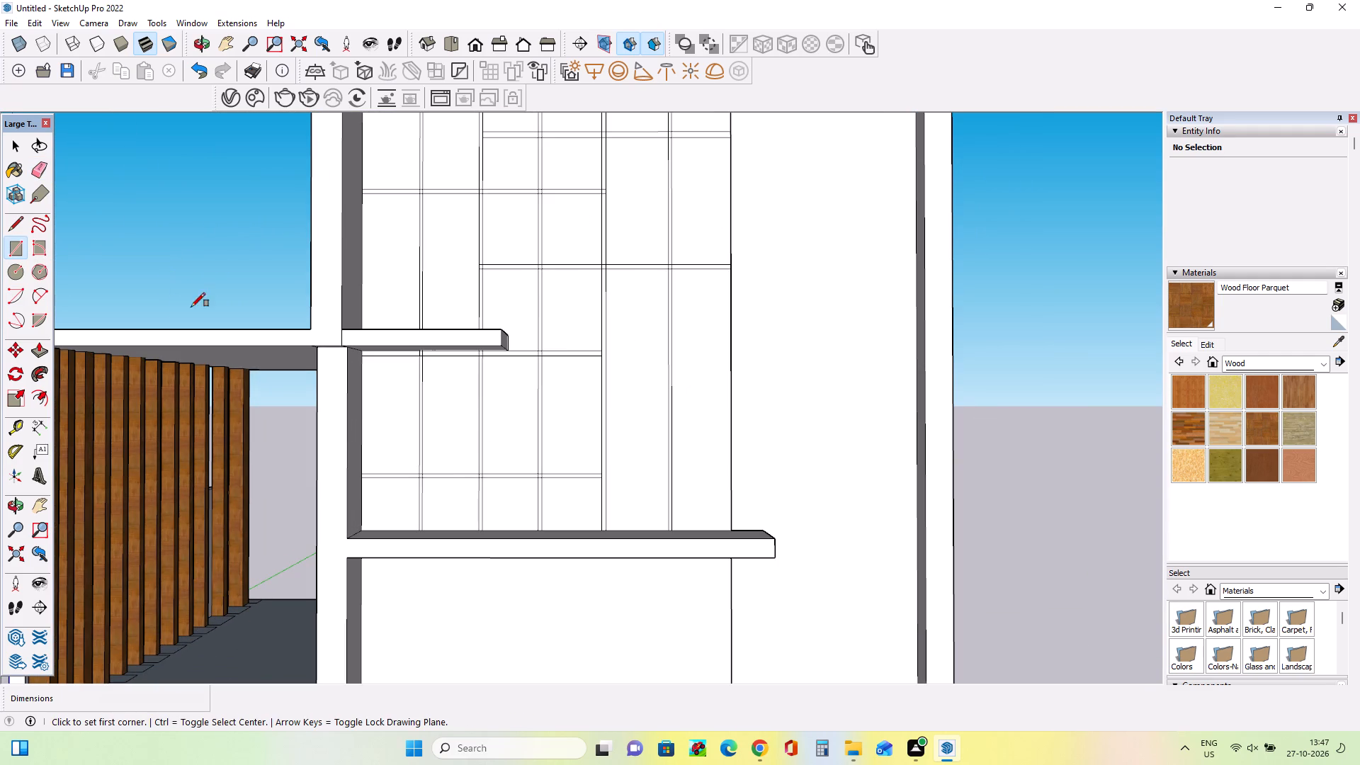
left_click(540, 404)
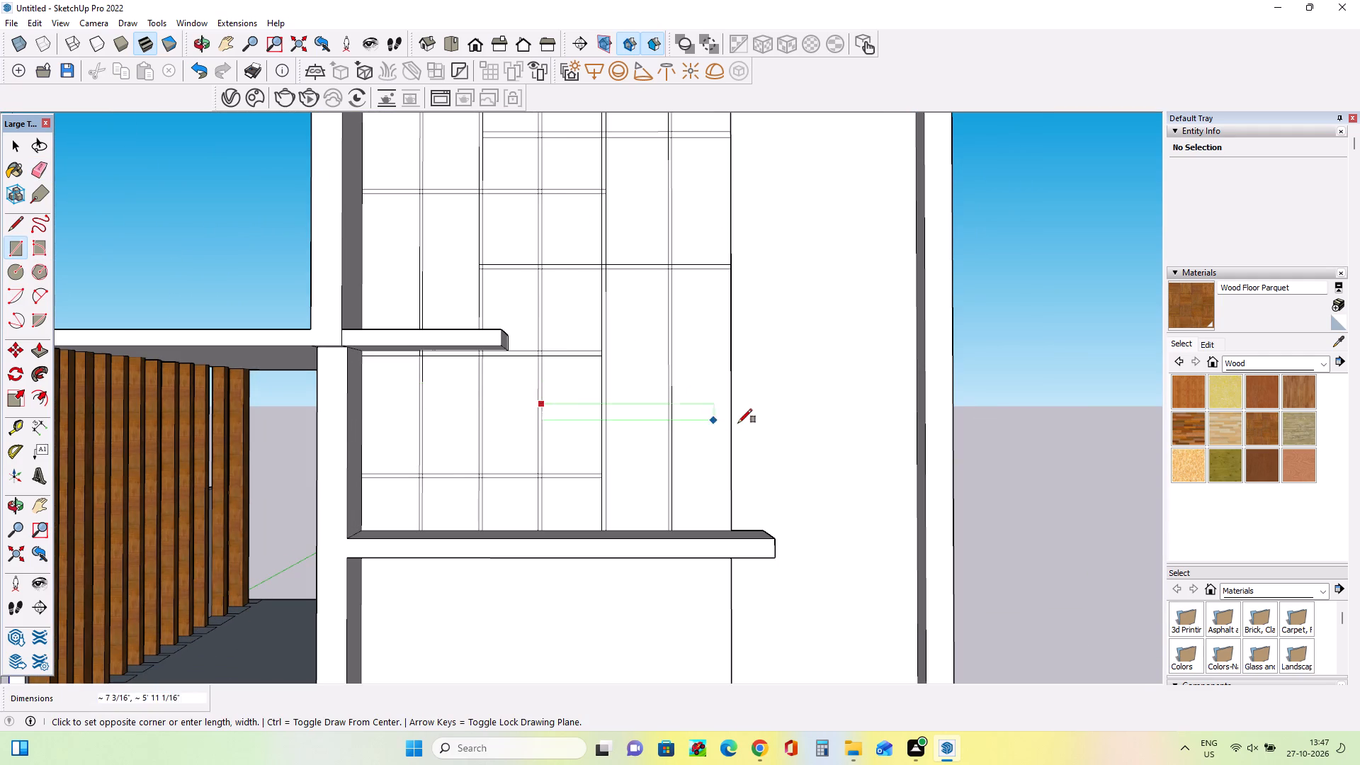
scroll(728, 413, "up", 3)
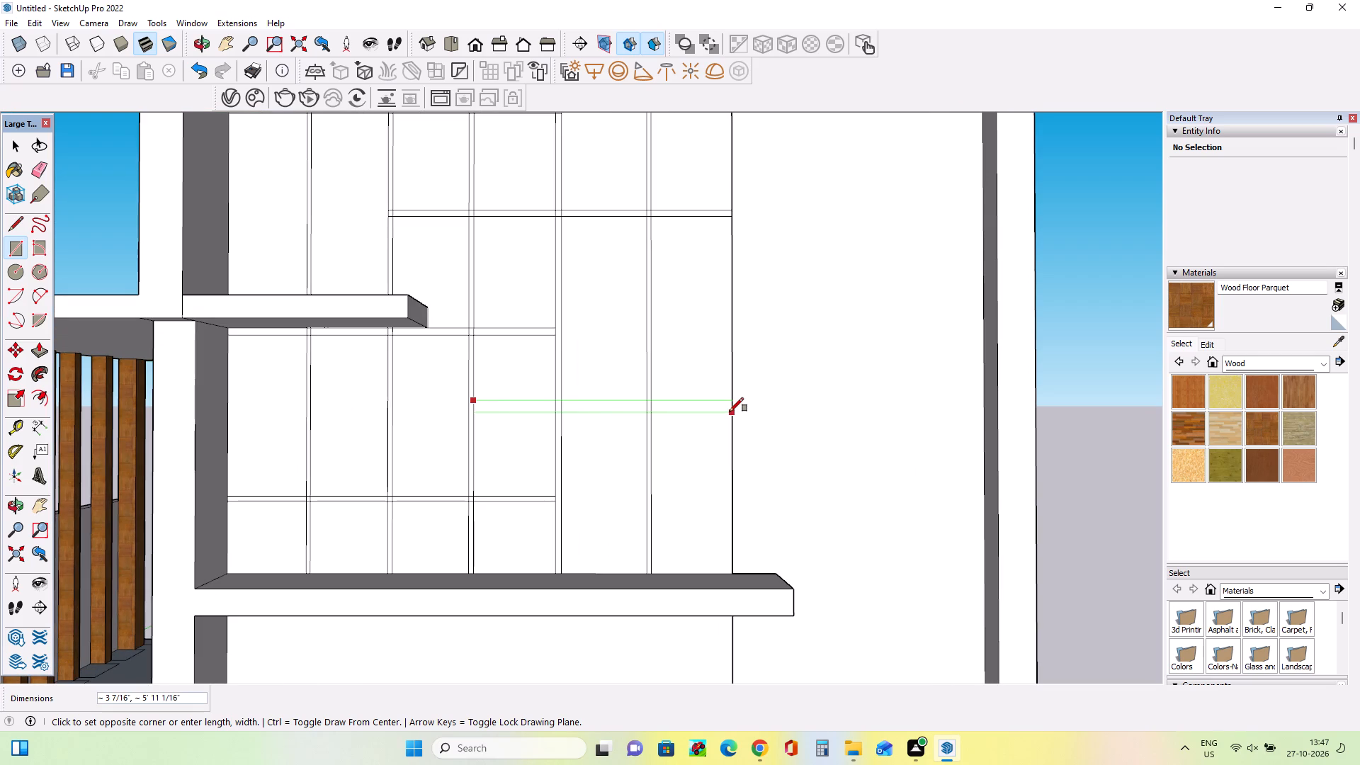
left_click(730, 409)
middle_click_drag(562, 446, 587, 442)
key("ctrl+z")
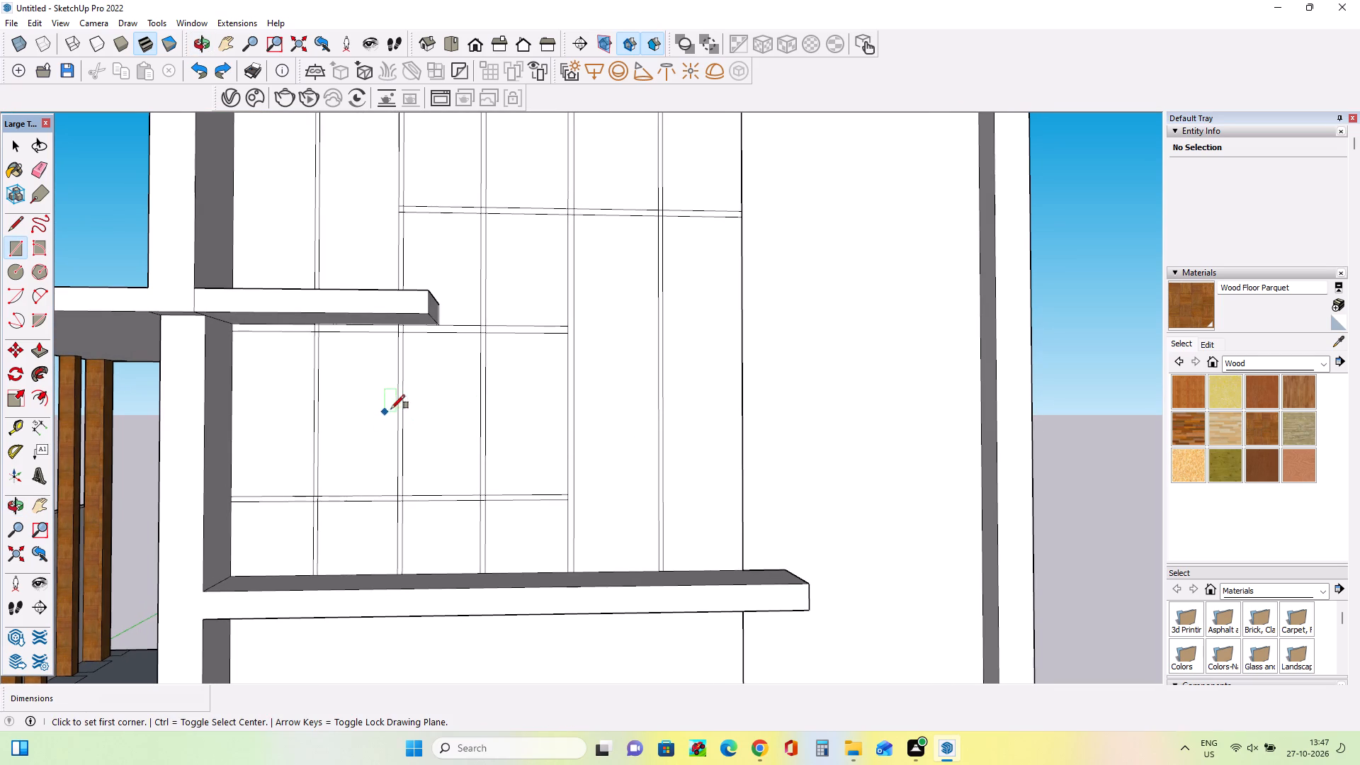
Draw a horizontal glazing bar rectangle about 1 3/16" by 7' 10 11/16" below canopy level, from the second mullion to the far edge.
left_click(397, 411)
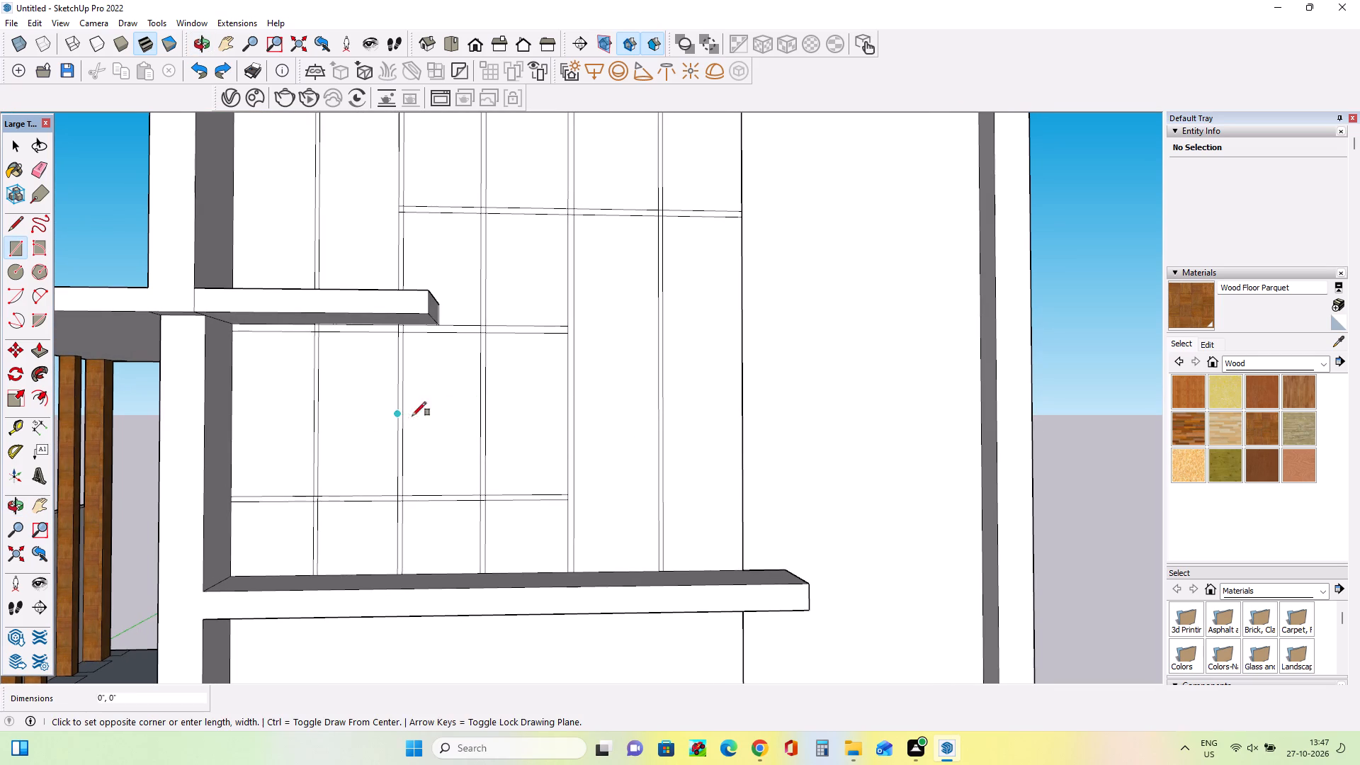
scroll(730, 419, "up", 3)
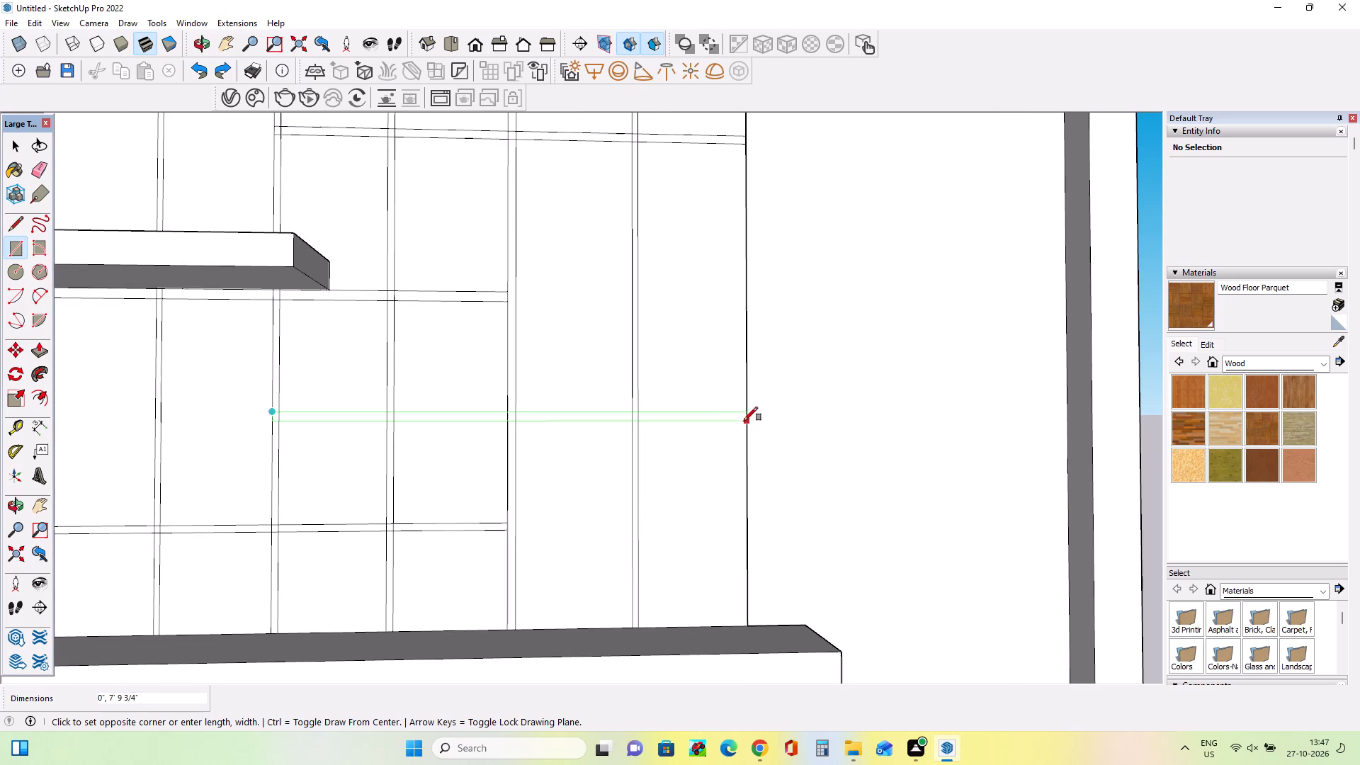
scroll(743, 402, "up", 3)
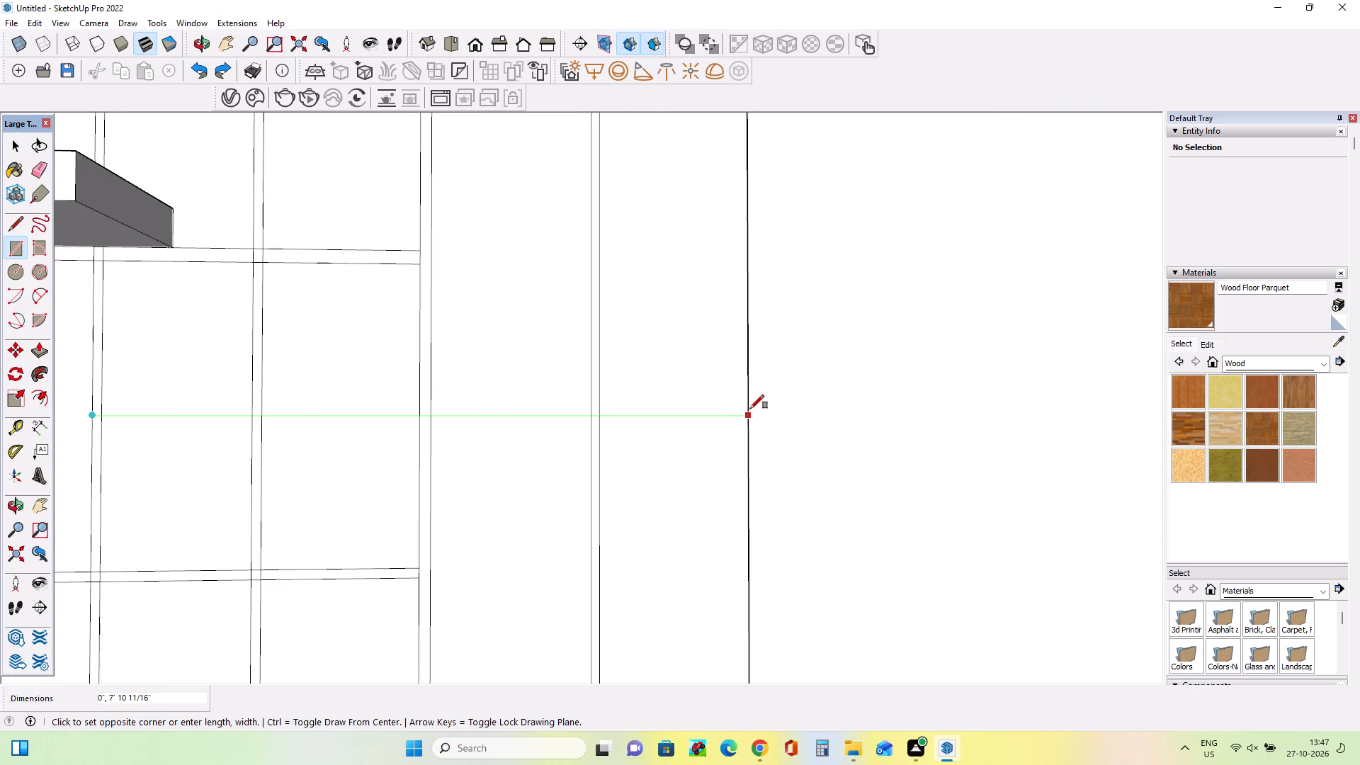
scroll(749, 409, "up", 3)
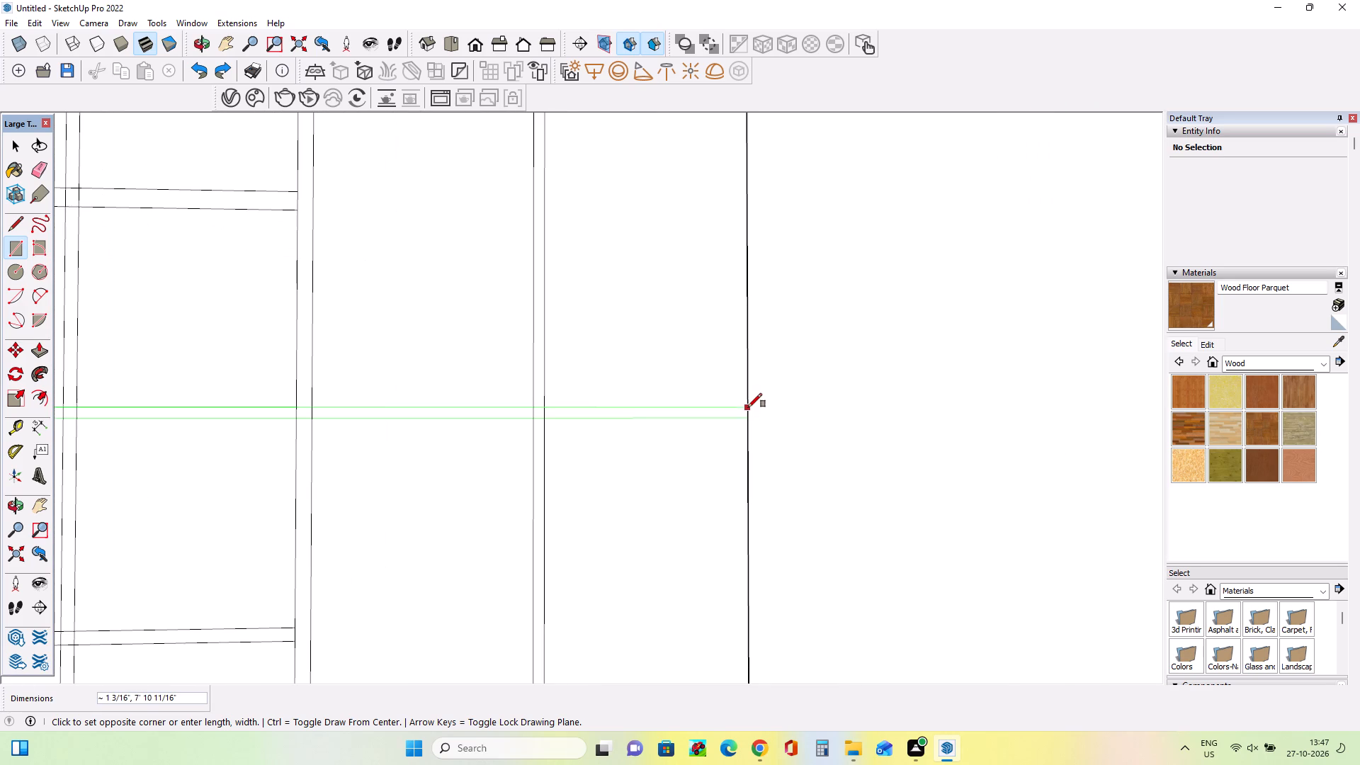
left_click(748, 407)
scroll(698, 433, "down", 14)
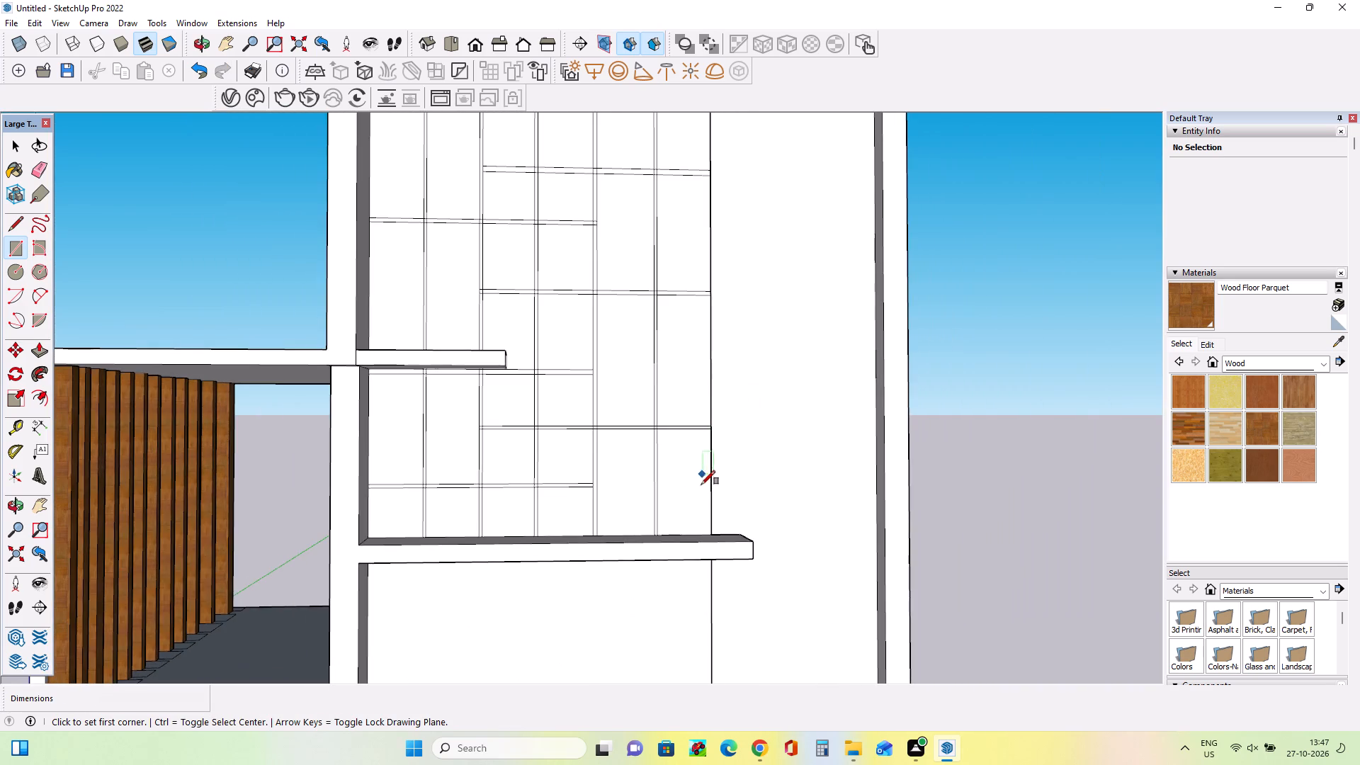
Compare the front wall's glazing bars with the staggered bar pattern in the reference image.
middle_click_drag(701, 489, 698, 500)
scroll(698, 500, "down", 3)
scroll(639, 496, "down", 4)
middle_click_drag(632, 497, 505, 494)
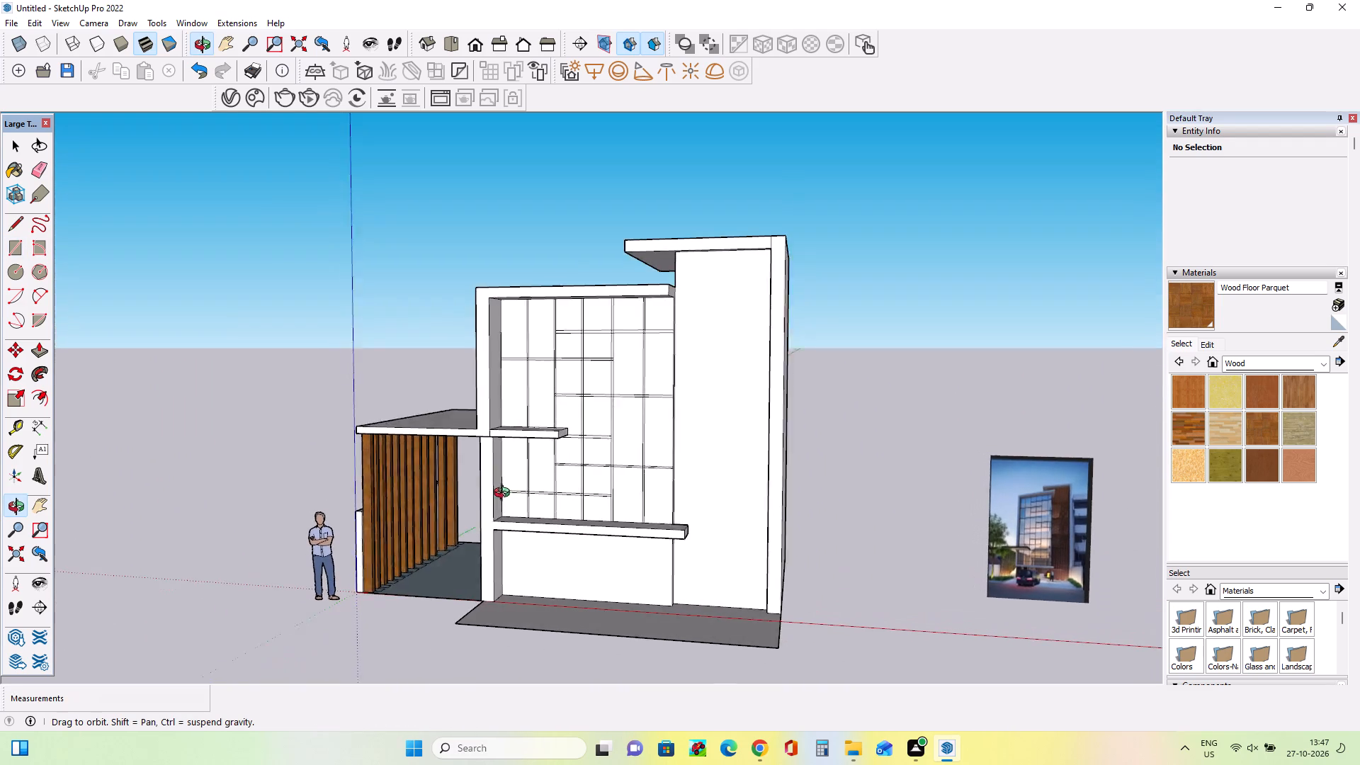
middle_click_drag(505, 494, 504, 494)
scroll(1053, 546, "up", 17)
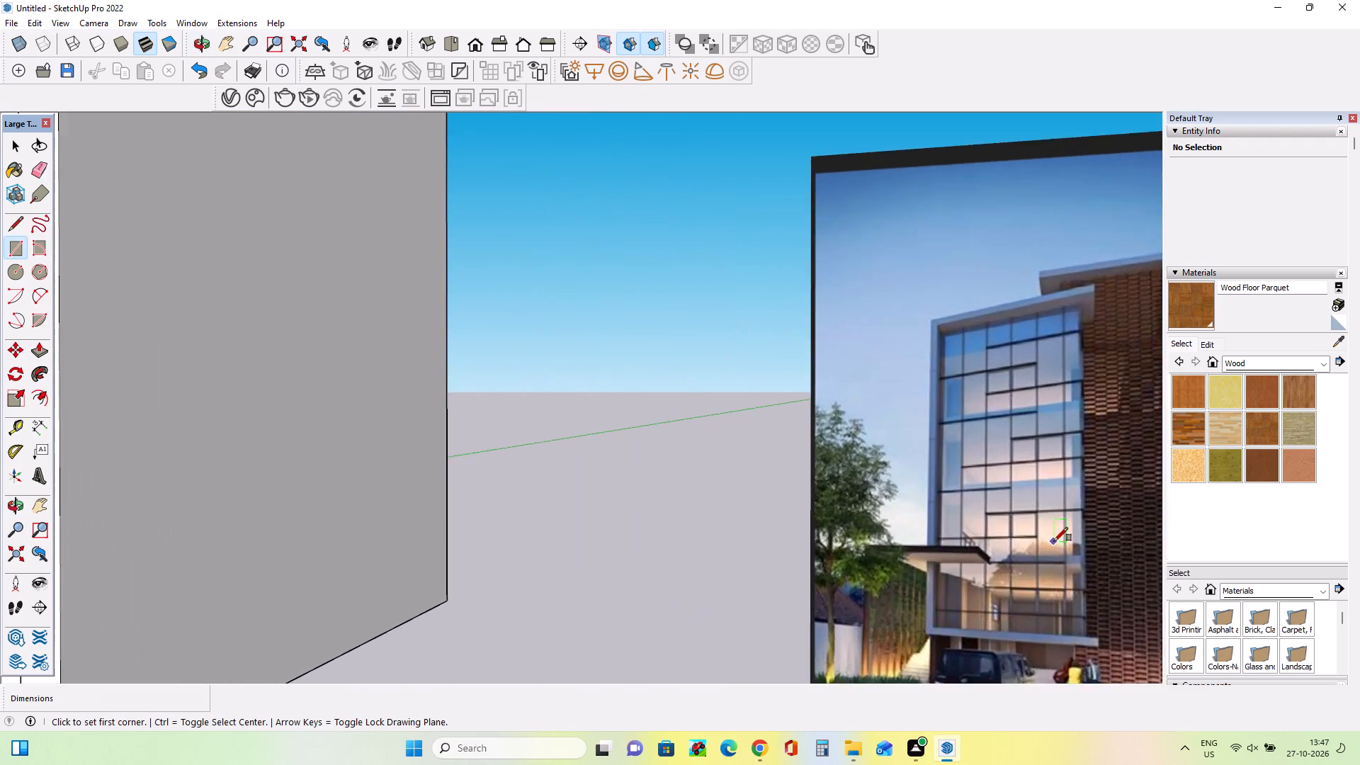
scroll(1054, 541, "up", 12)
scroll(1026, 541, "down", 8)
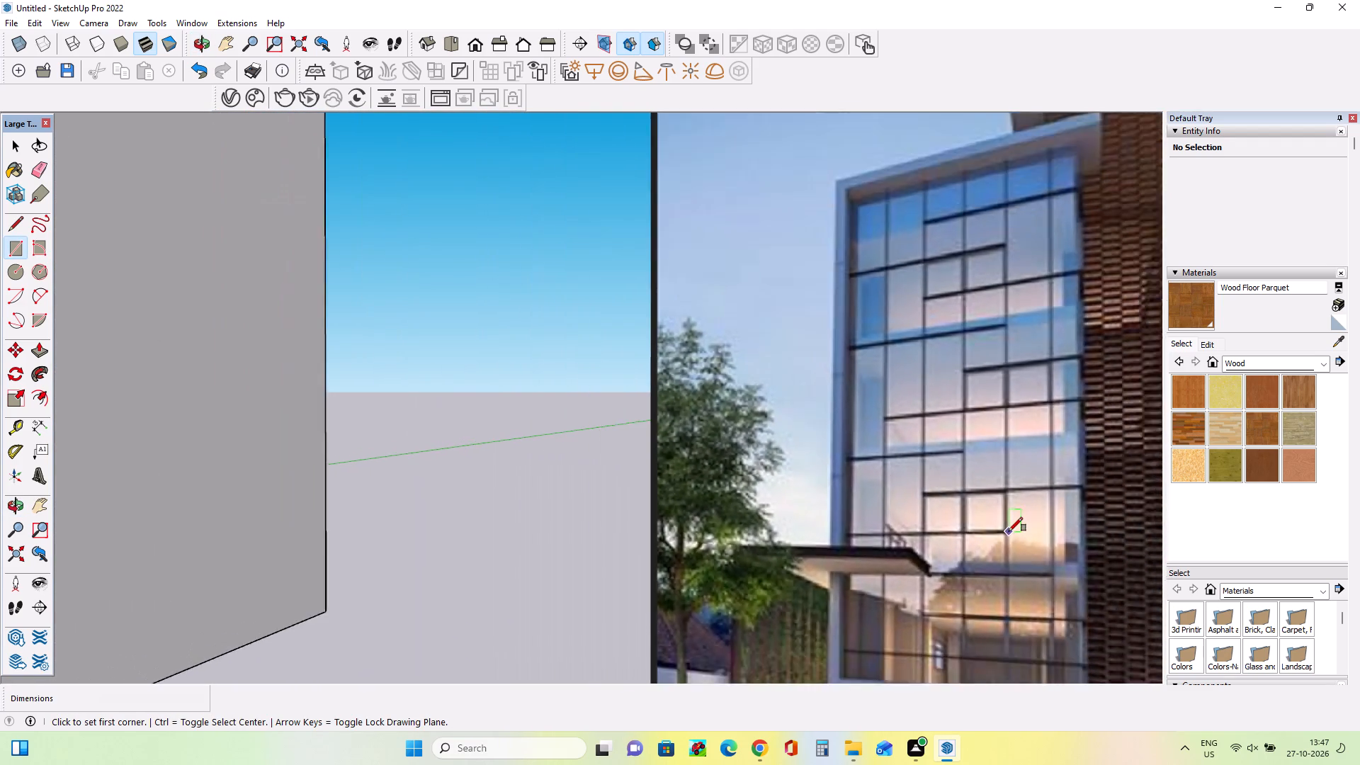
scroll(1009, 531, "down", 15)
middle_click_drag(1014, 544, 1023, 558)
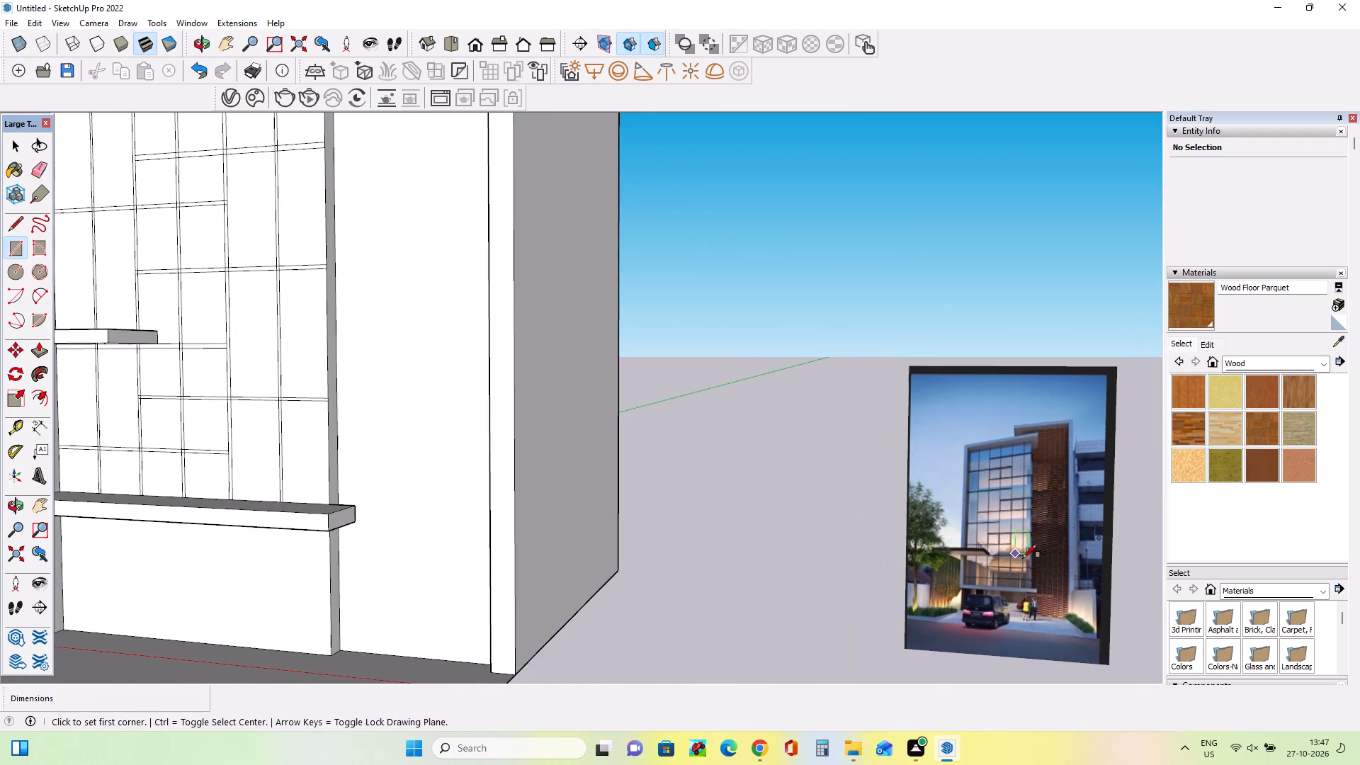
Extend the bar under the canopy slab with a rectangle about 2" by 4' 1 7/8" from the fourth mullion to the far edge.
scroll(1023, 559, "down", 4)
middle_click_drag(997, 560, 1060, 565)
scroll(1059, 565, "down", 1)
middle_click_drag(436, 482, 487, 471)
scroll(499, 359, "up", 8)
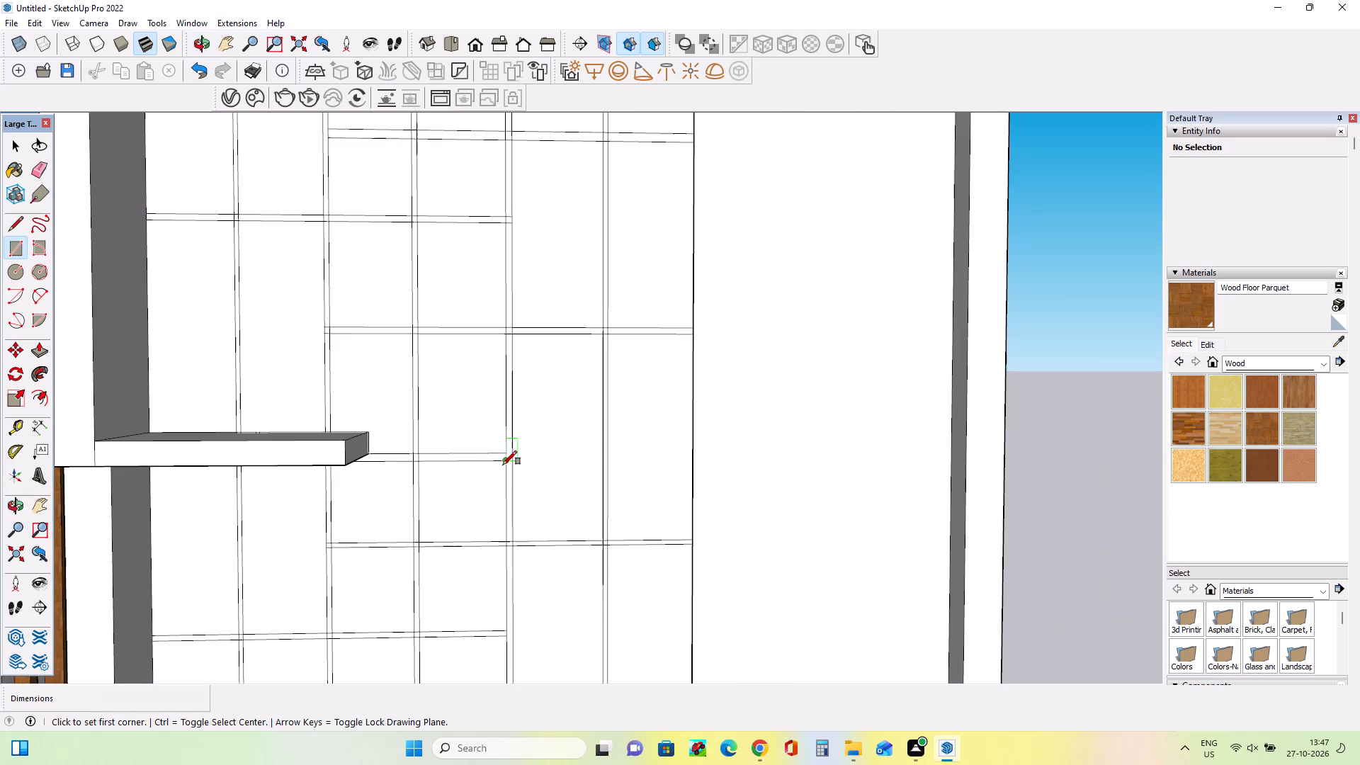
left_click(504, 463)
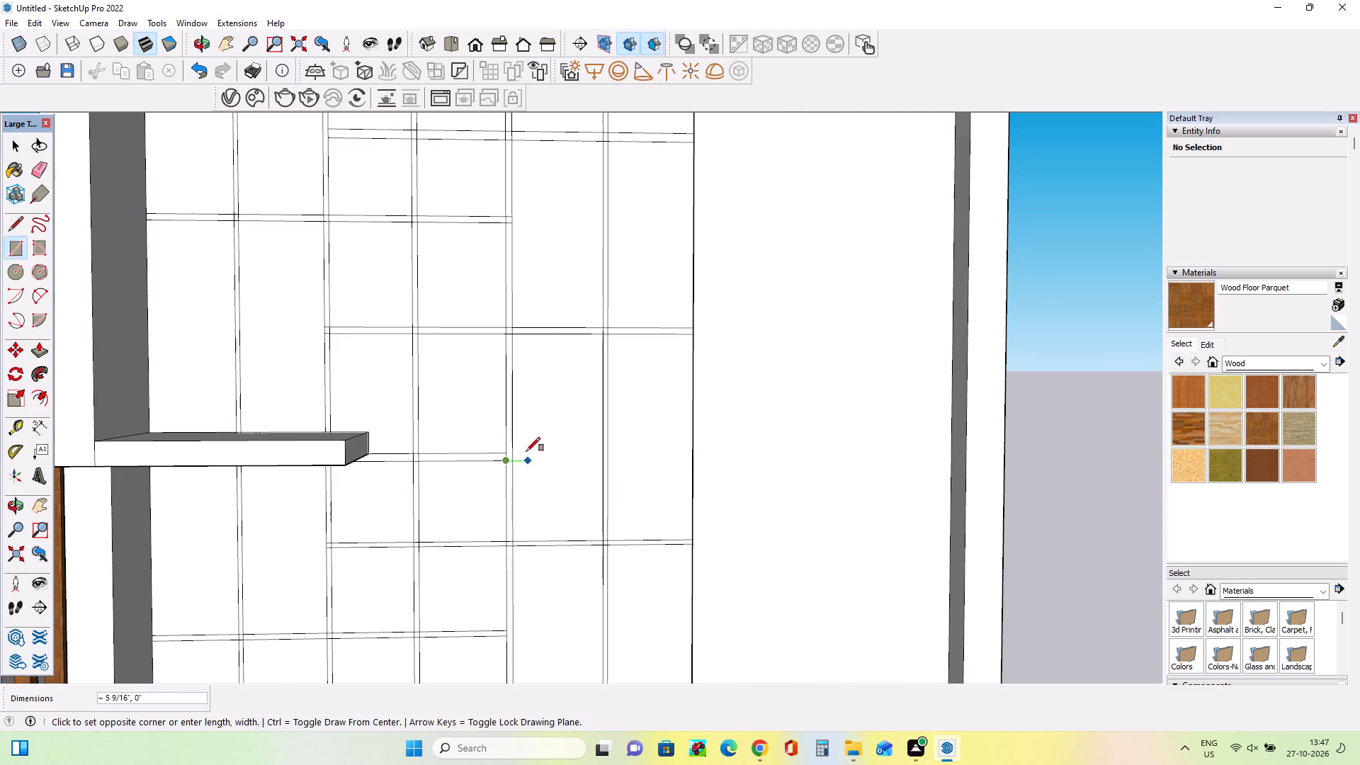
left_click(508, 452)
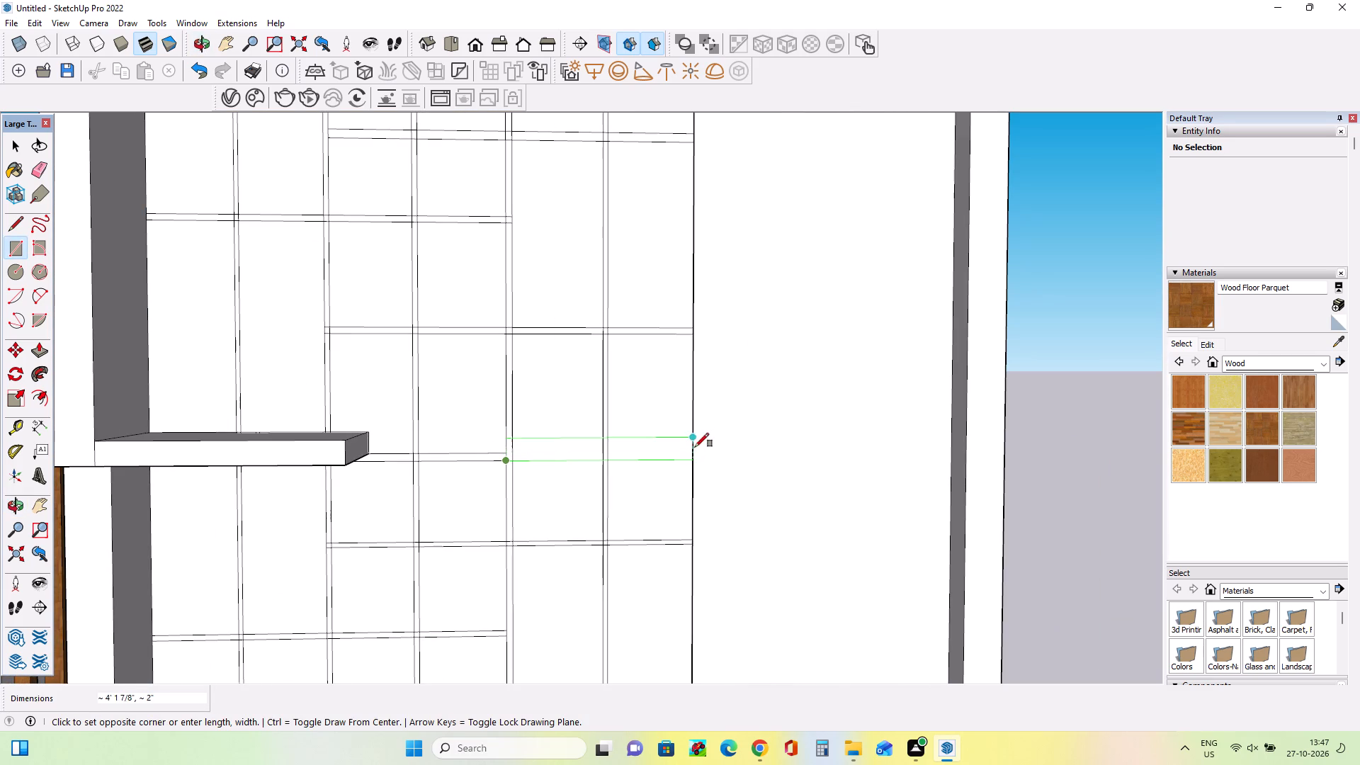
left_click(695, 450)
Examine the reference image's glazing, canopy and ground-floor details against the modelled facade.
middle_click_drag(465, 470, 517, 470)
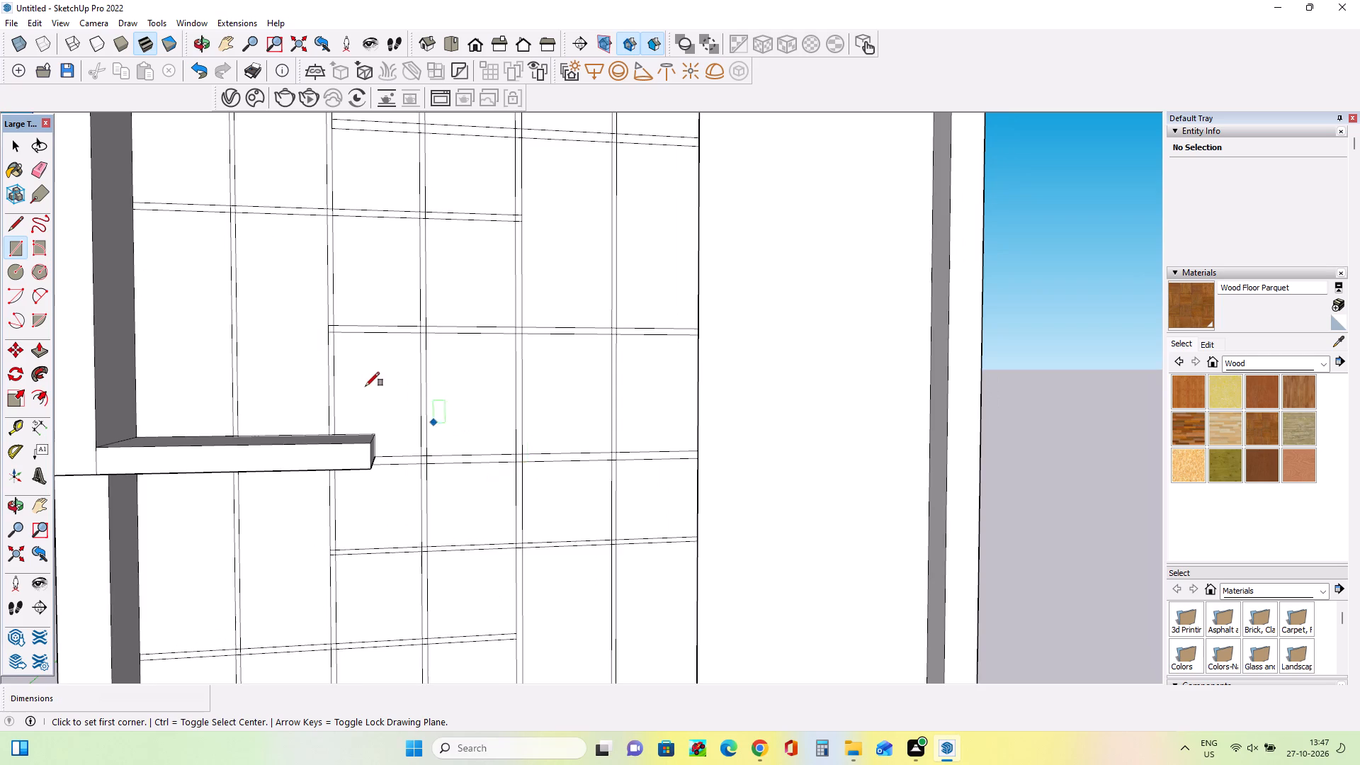
scroll(365, 384, "down", 10)
middle_click_drag(546, 518, 431, 470)
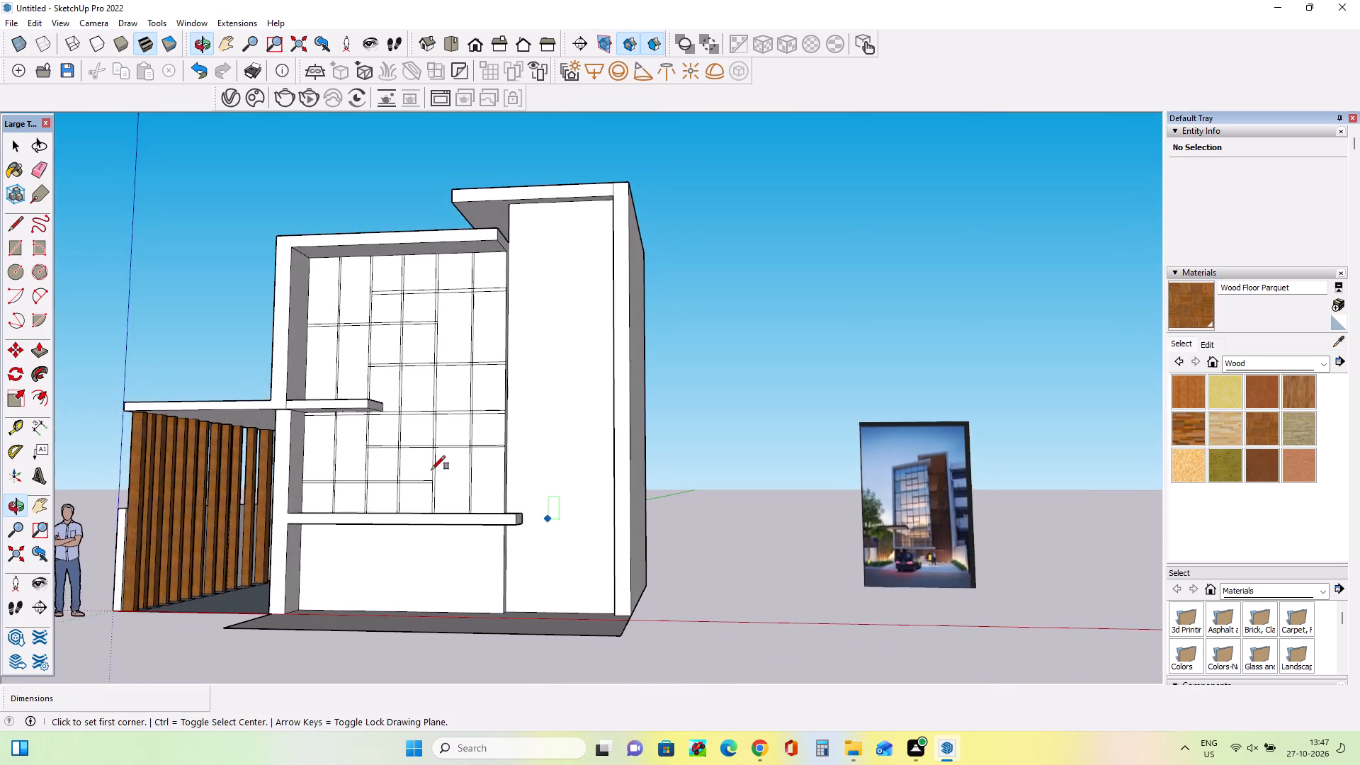
scroll(431, 470, "up", 2)
middle_click_drag(433, 474, 458, 496)
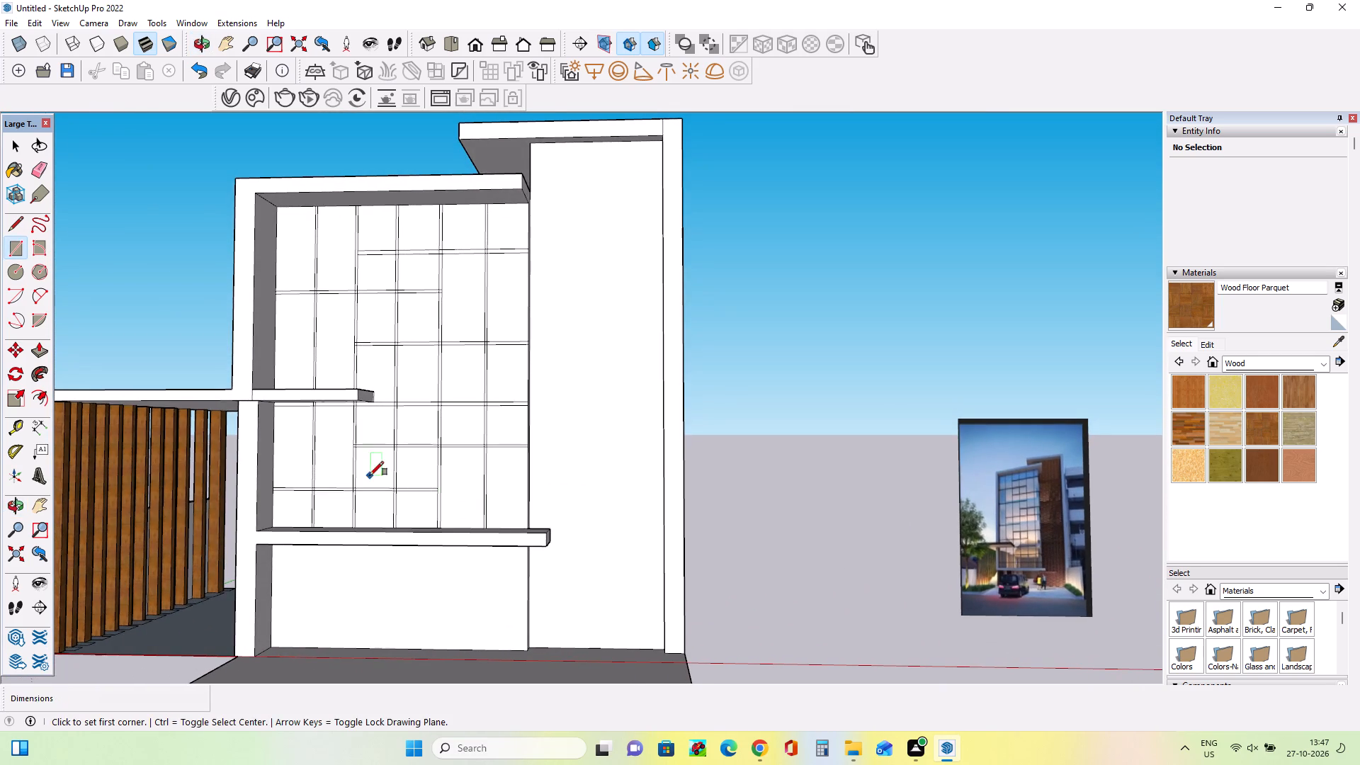
middle_click_drag(370, 480, 375, 488)
middle_click(353, 407)
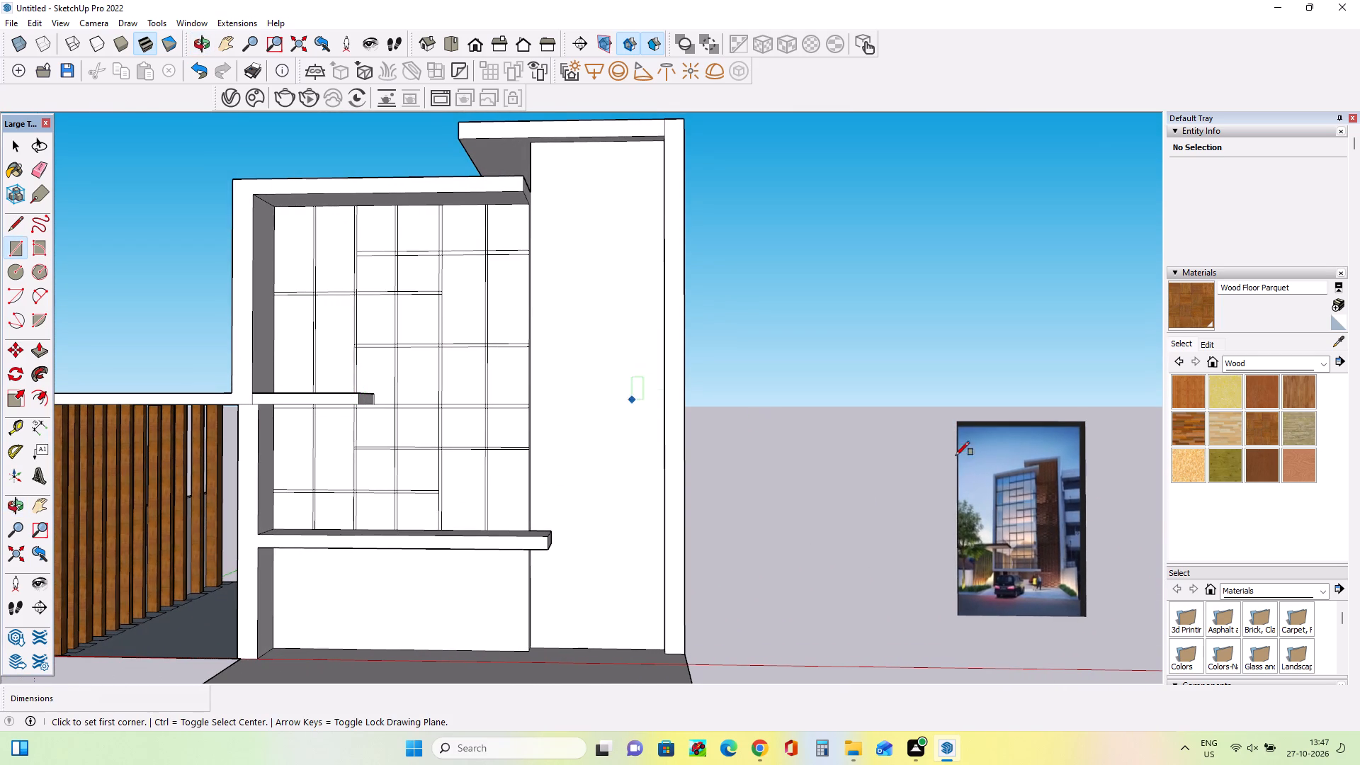
scroll(632, 462, "down", 3)
middle_click_drag(961, 560, 953, 560)
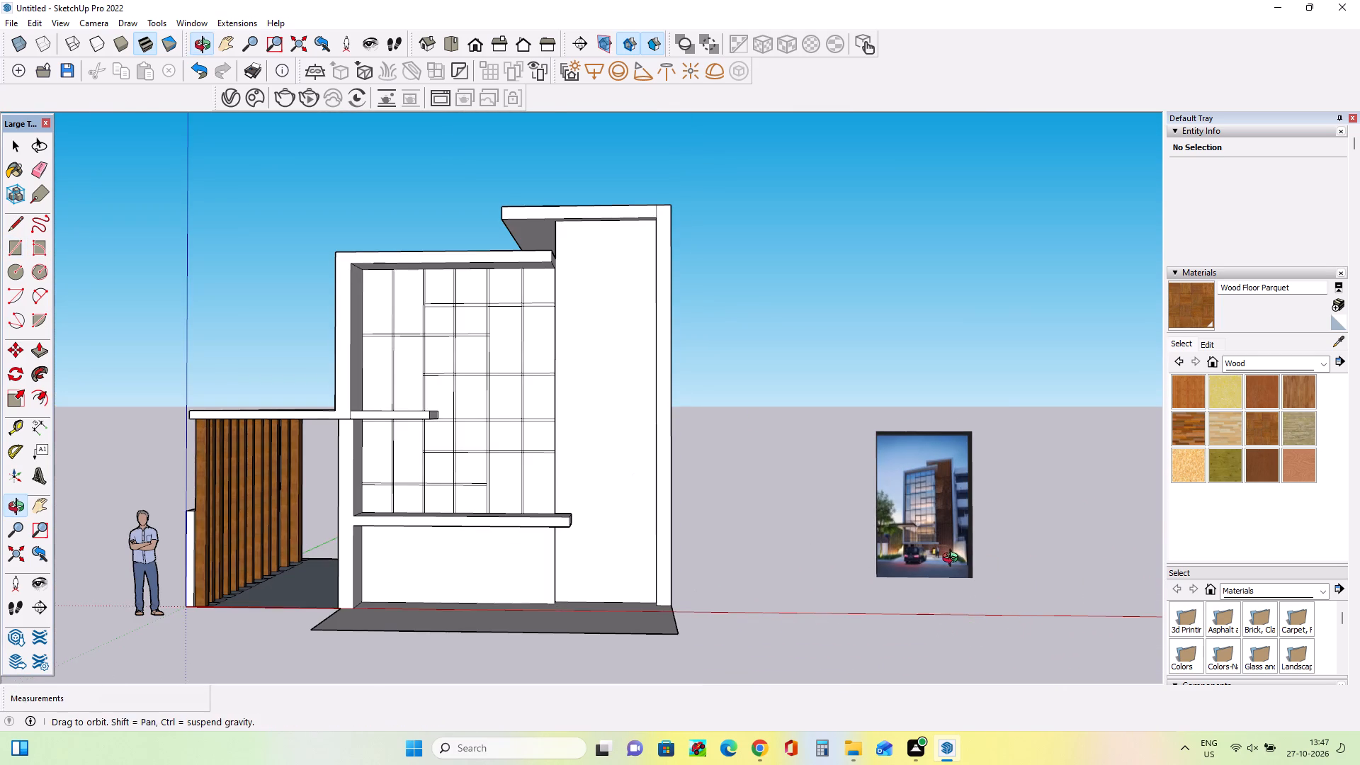
middle_click_drag(953, 560, 907, 569)
scroll(997, 544, "up", 15)
scroll(942, 538, "down", 1)
scroll(946, 549, "up", 9)
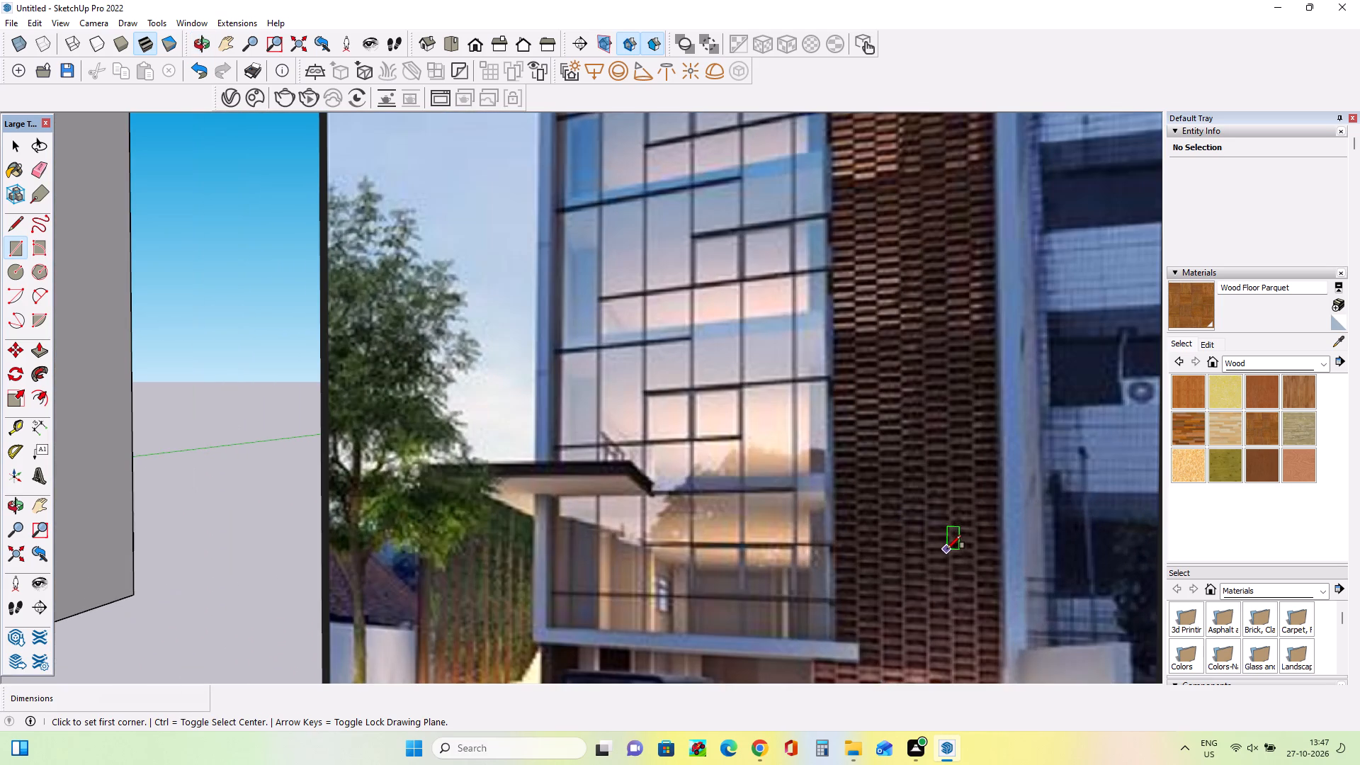
scroll(947, 549, "down", 9)
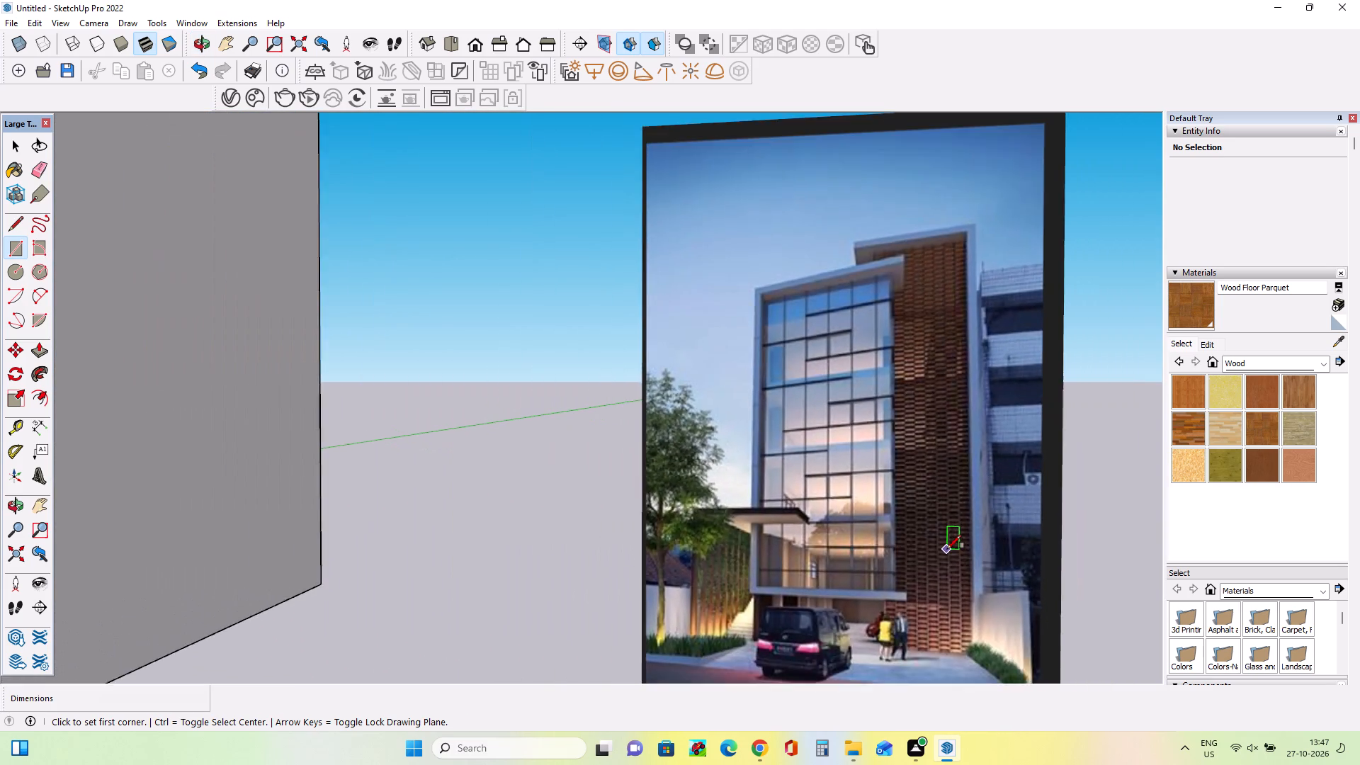
scroll(947, 549, "down", 3)
scroll(841, 652, "up", 13)
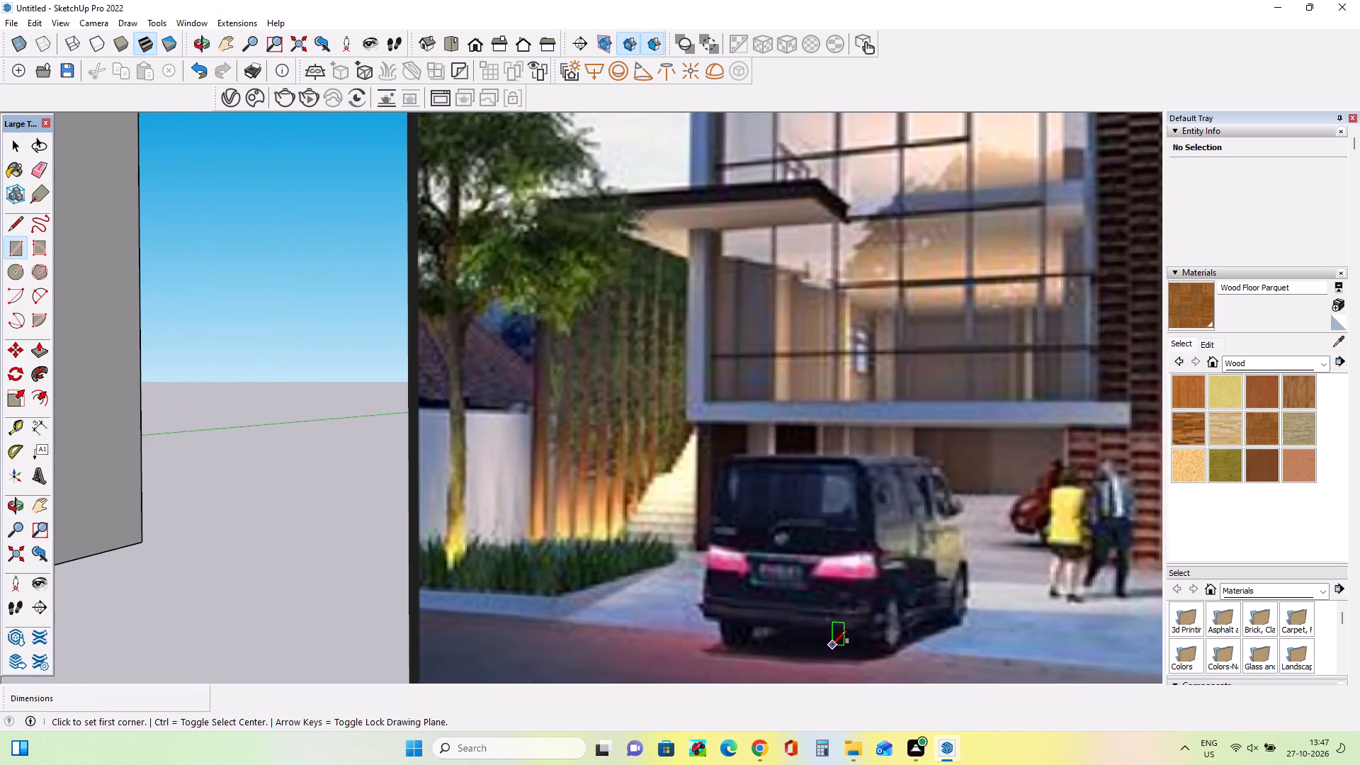
scroll(813, 618, "down", 4)
scroll(817, 603, "down", 17)
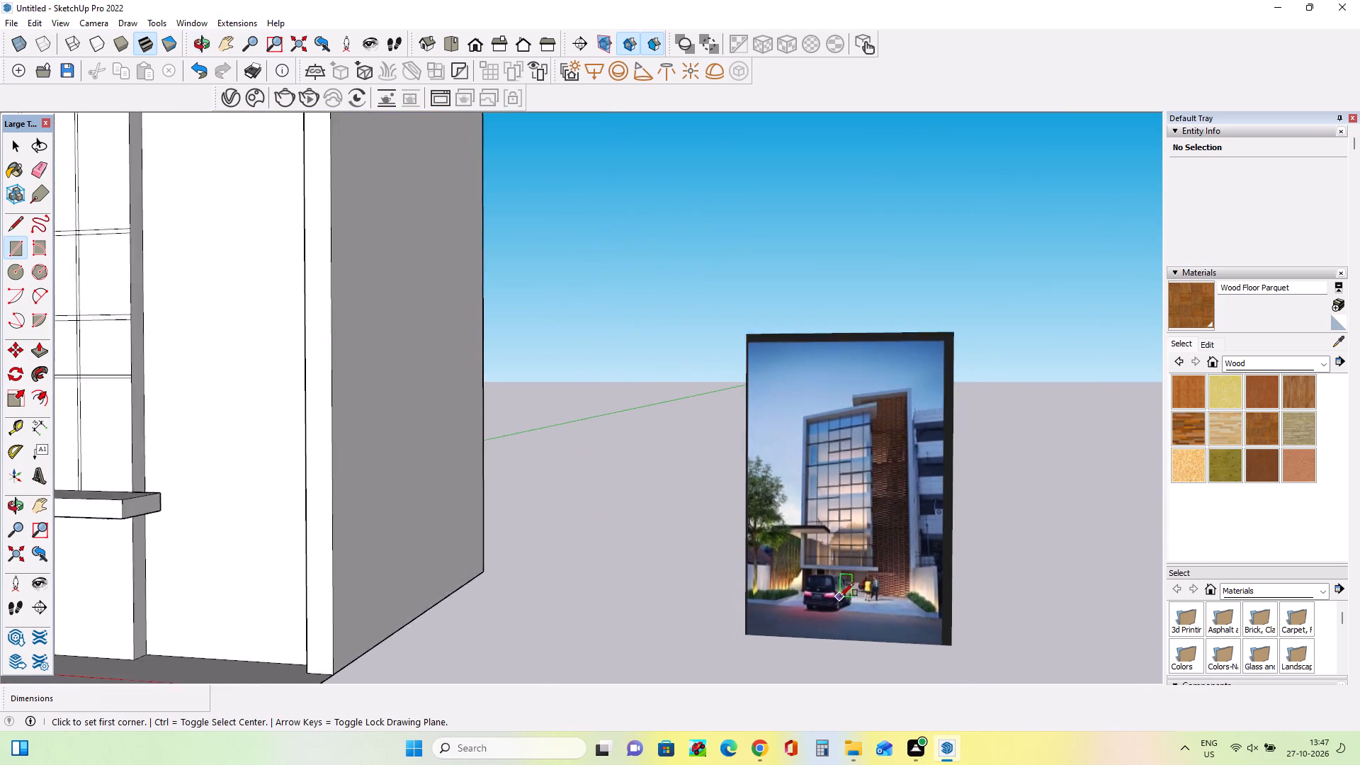
scroll(840, 596, "down", 4)
scroll(926, 591, "down", 3)
middle_click_drag(358, 592, 321, 566)
scroll(321, 567, "up", 4)
scroll(604, 548, "down", 8)
middle_click_drag(695, 575, 710, 587)
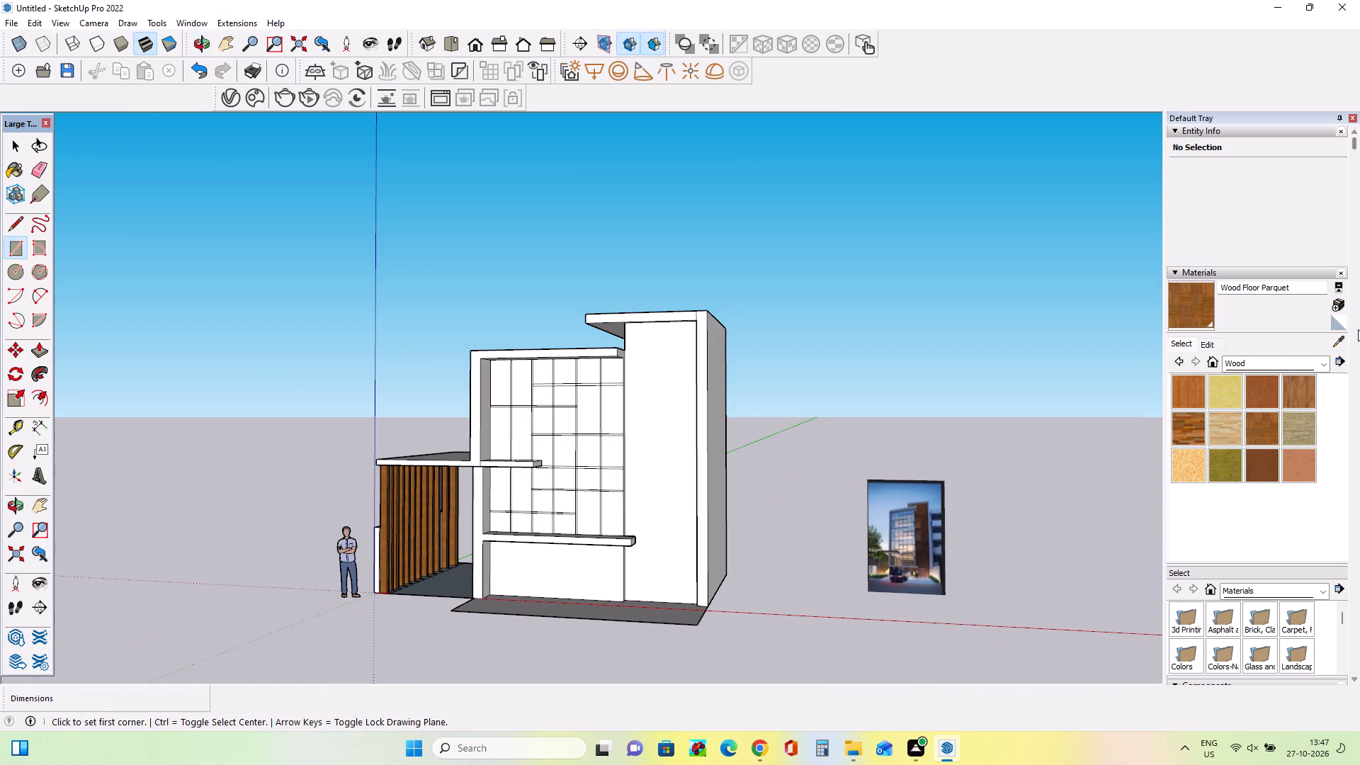
Switch the material library to the Glass and Mirrors collection.
left_click(1276, 356)
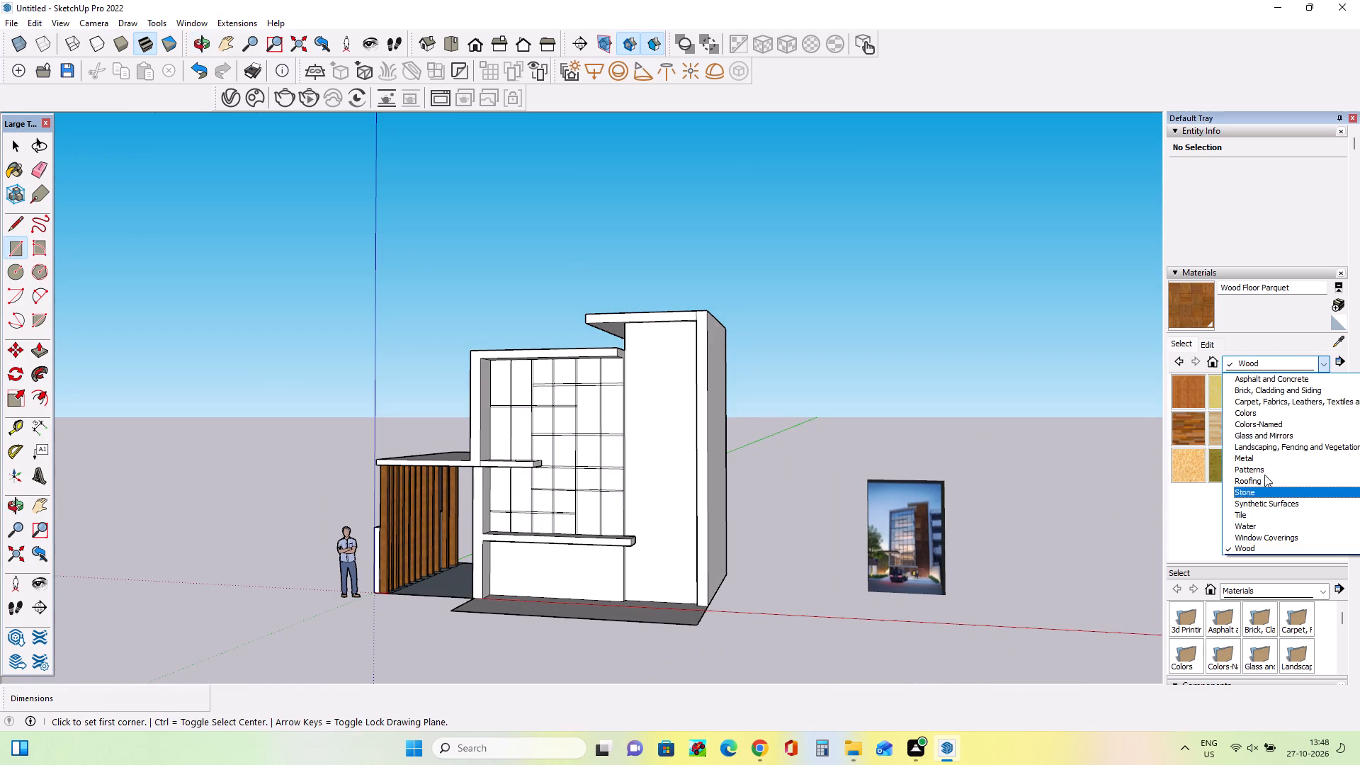
left_click(1255, 441)
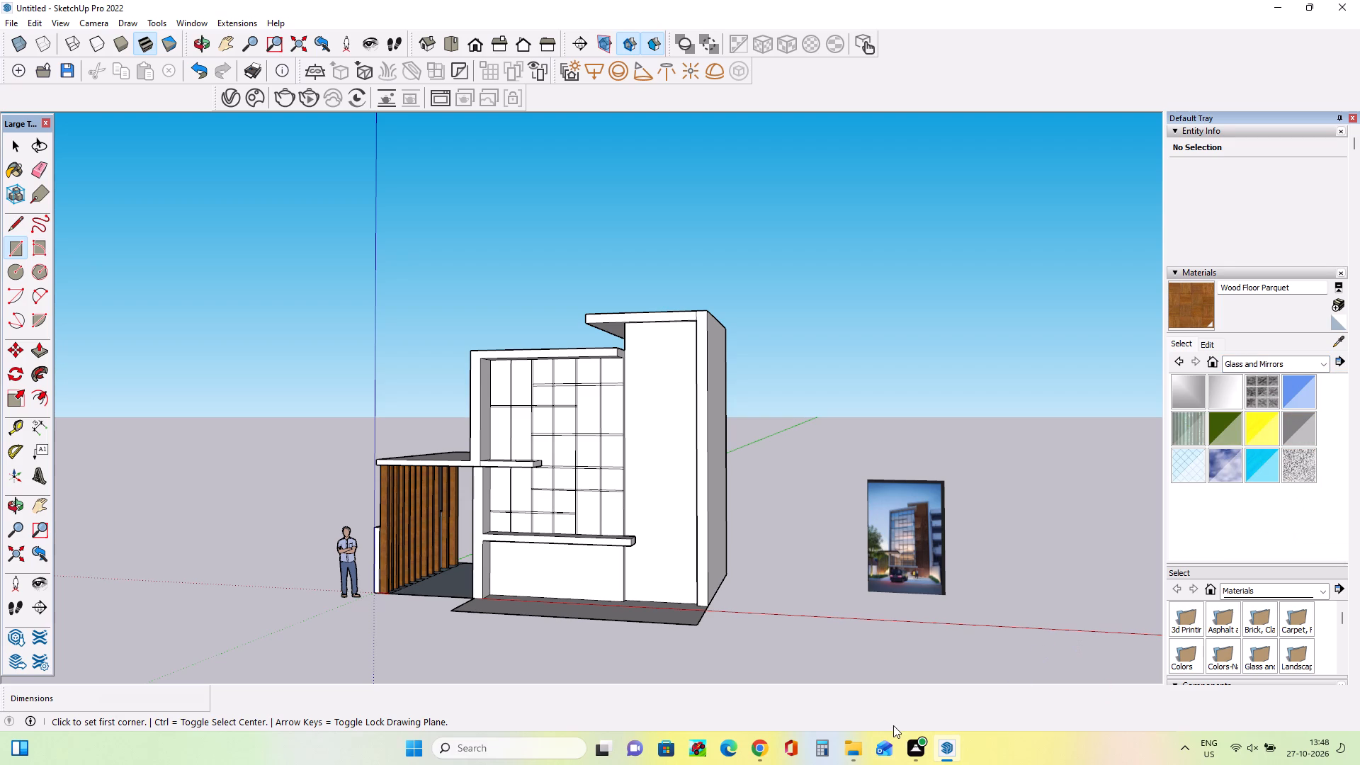
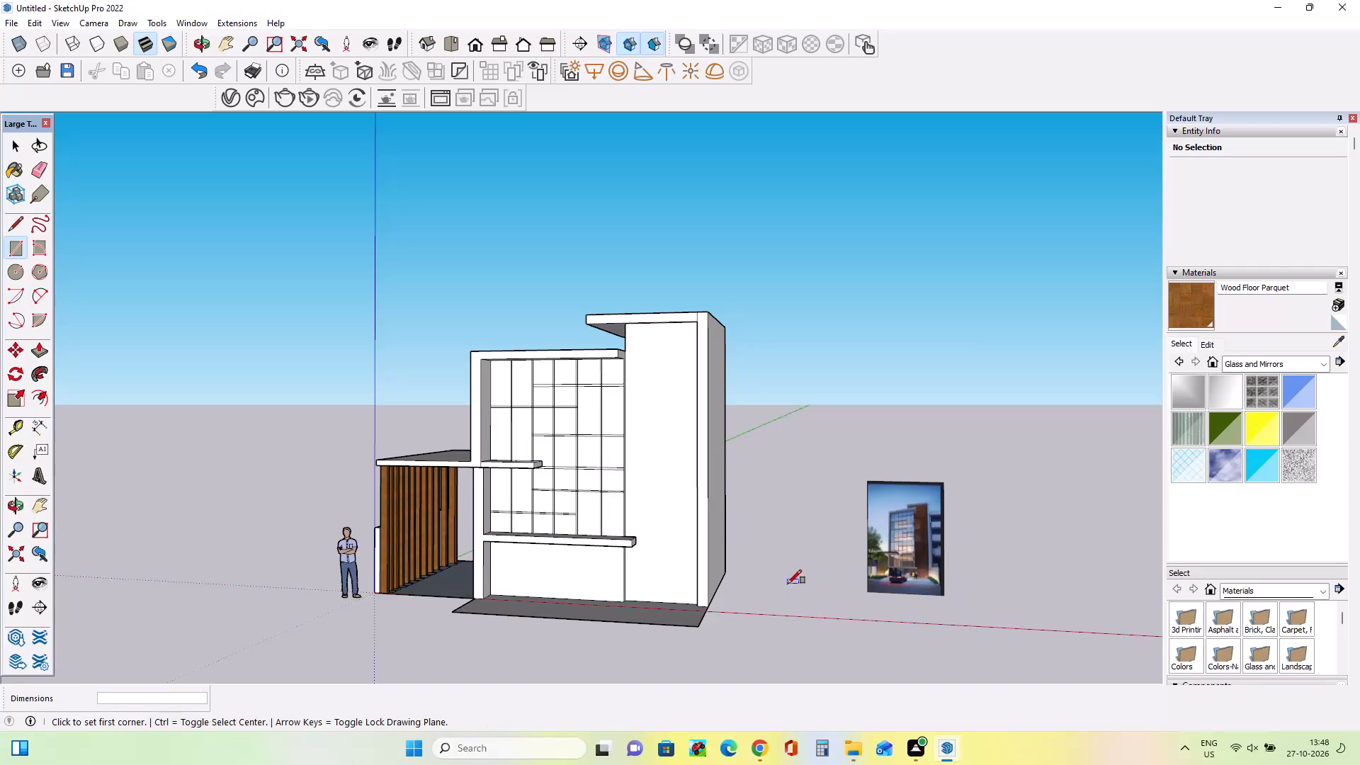
Paint the top panes of the front wall's glazing, plus the second-row panes toward the tower, with Translucent Glass Gray.
middle_click_drag(792, 591, 805, 609)
middle_click_drag(655, 521, 680, 538)
scroll(497, 448, "up", 6)
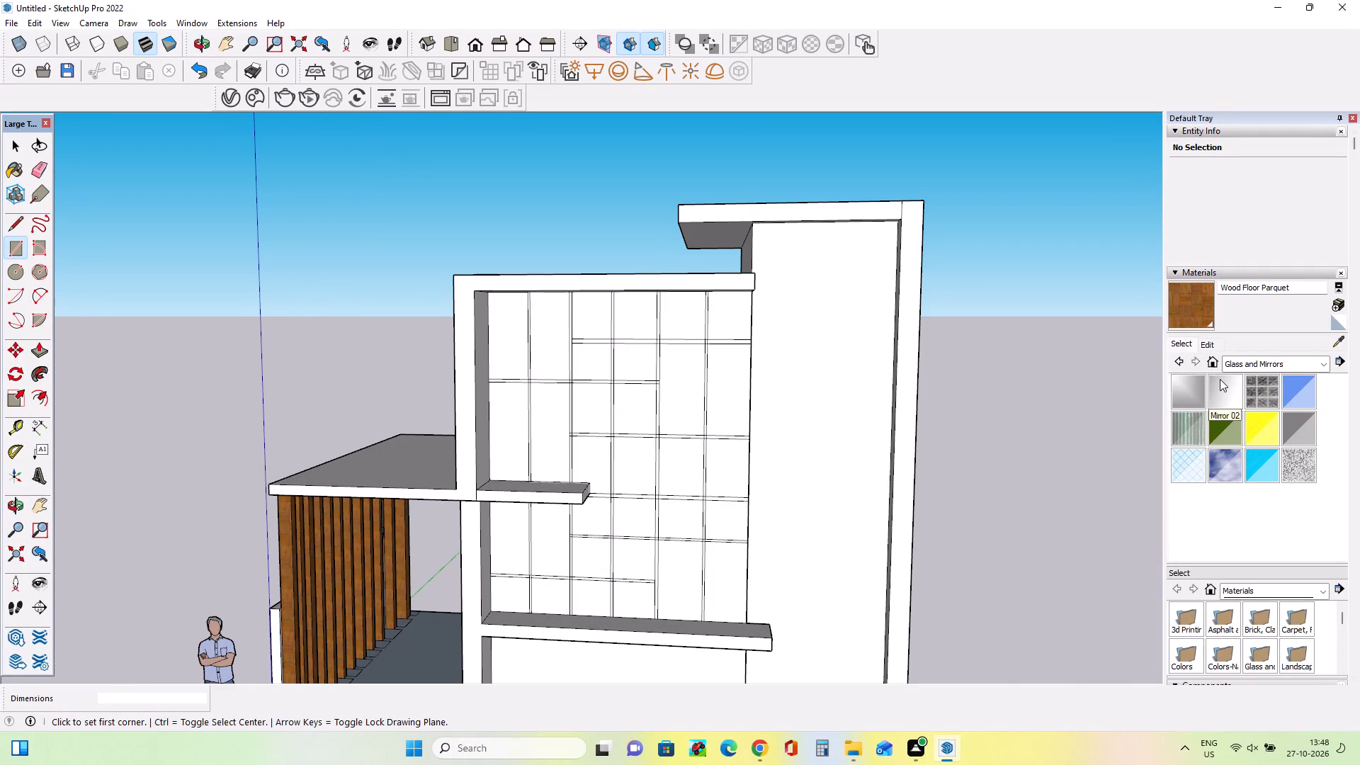
left_click(1300, 425)
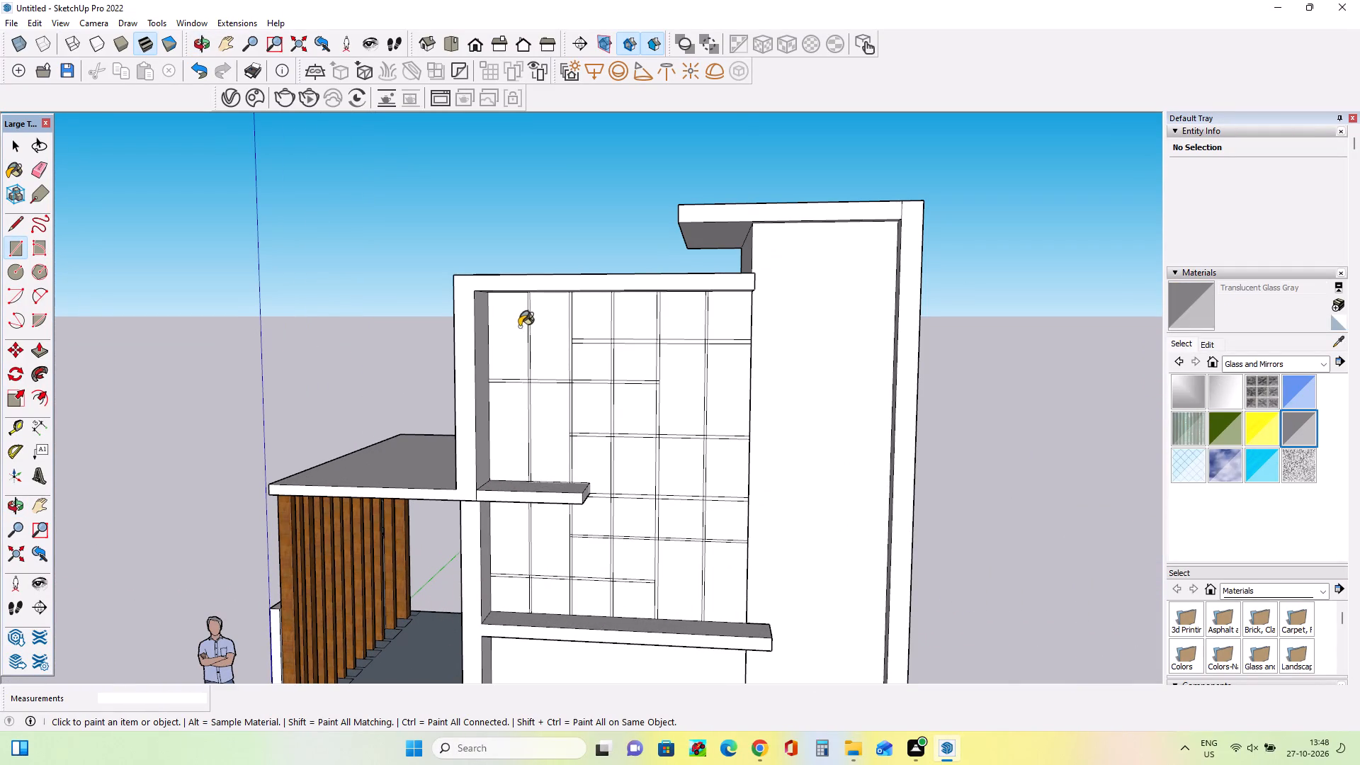
left_click(518, 327)
left_click(552, 331)
middle_click_drag(681, 425, 697, 435)
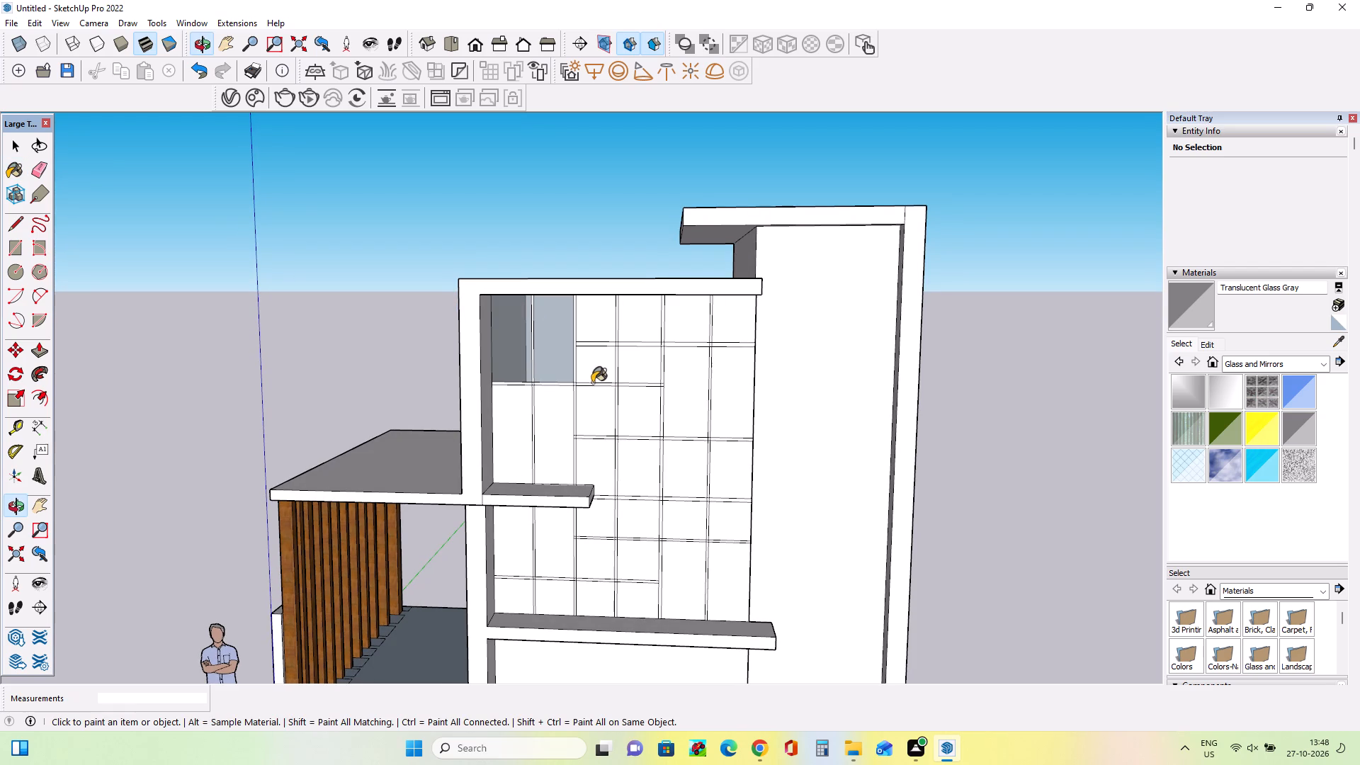
left_click(589, 364)
left_click(600, 325)
left_click(631, 325)
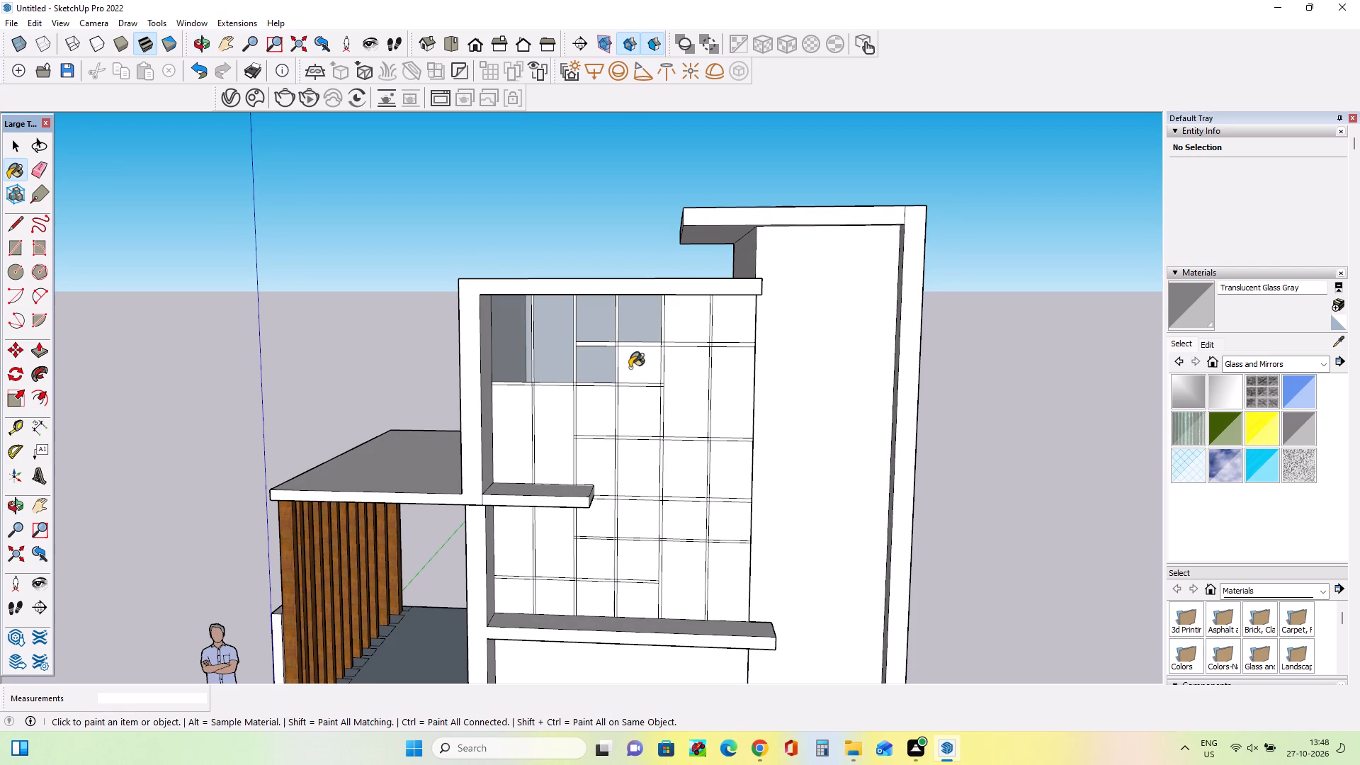
left_click(630, 368)
left_click(679, 320)
left_click(686, 373)
left_click(732, 324)
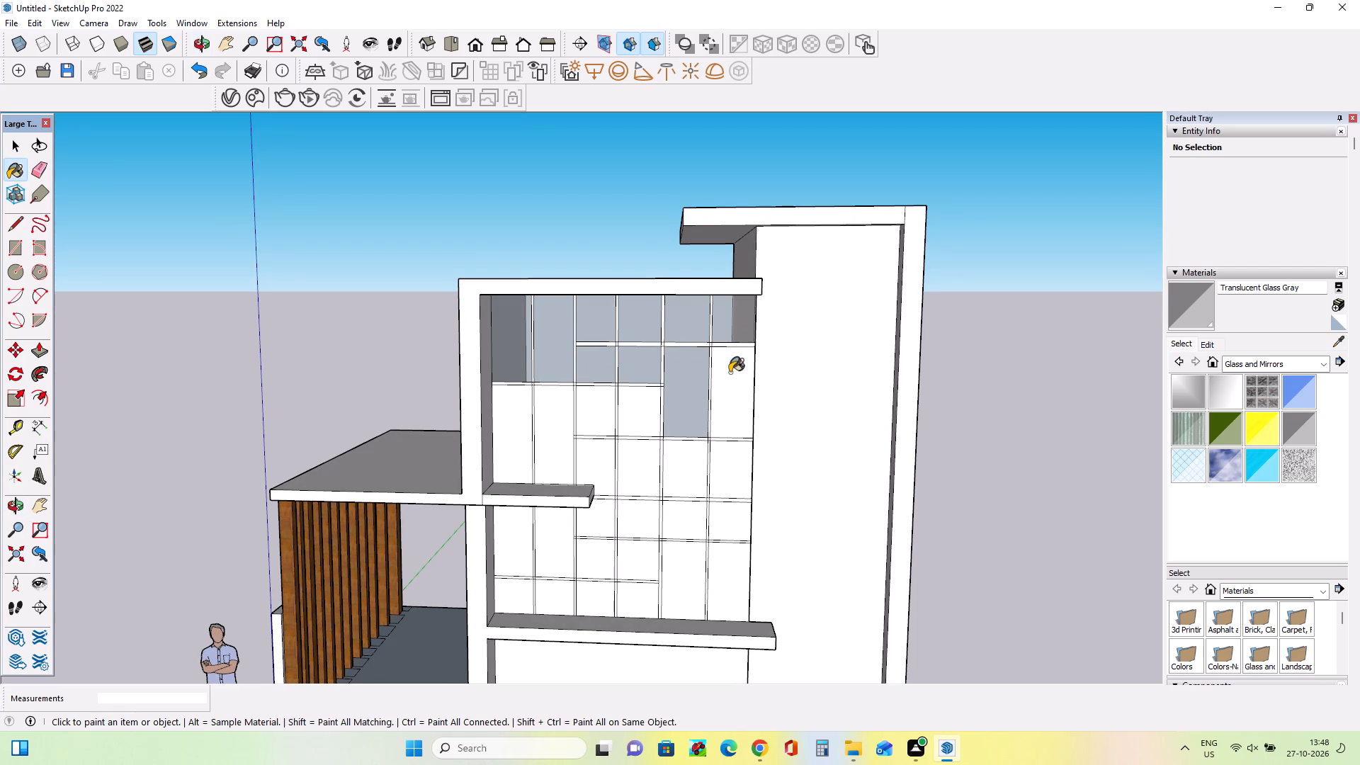
left_click(730, 383)
Paint the panes just above the canopy slab and the lower panes beneath it in the first three columns with Translucent Glass Gray.
left_click(639, 418)
left_click(595, 407)
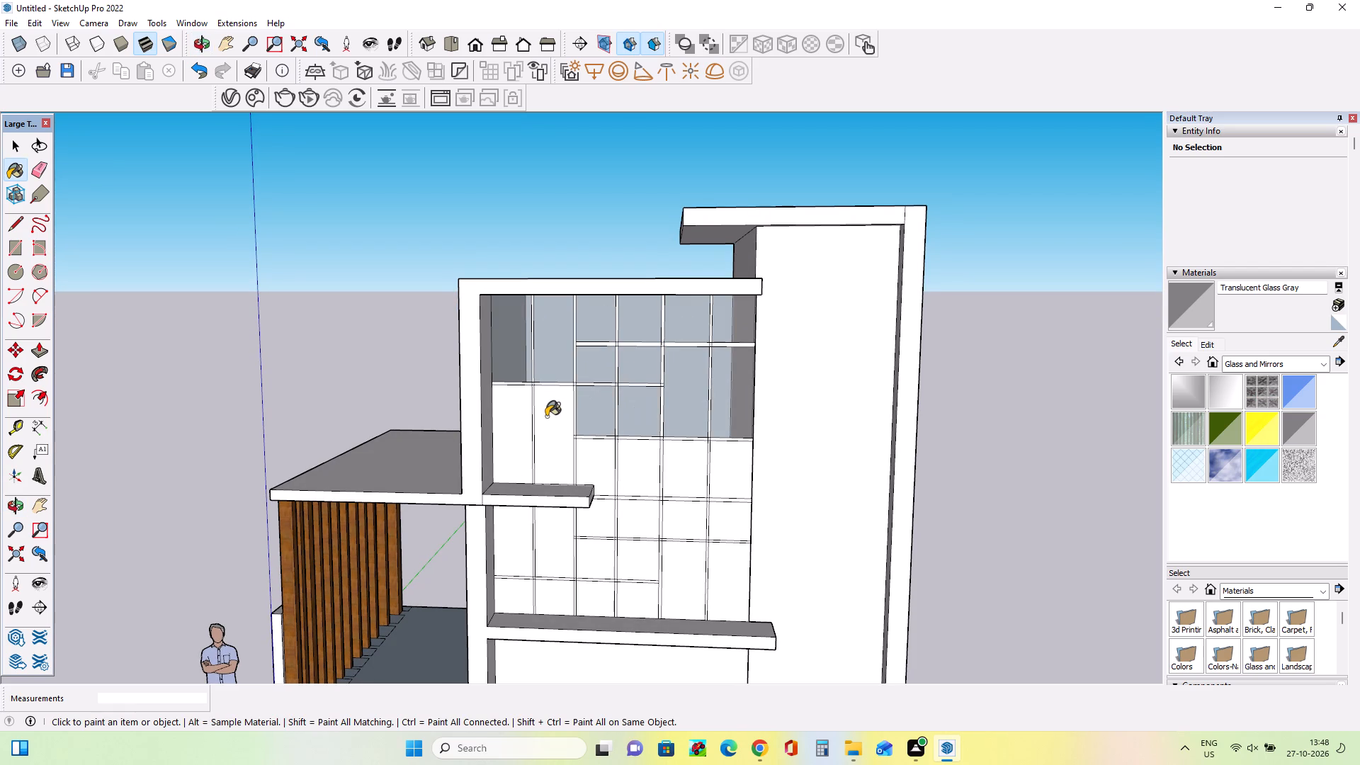
left_click(546, 416)
left_click(522, 416)
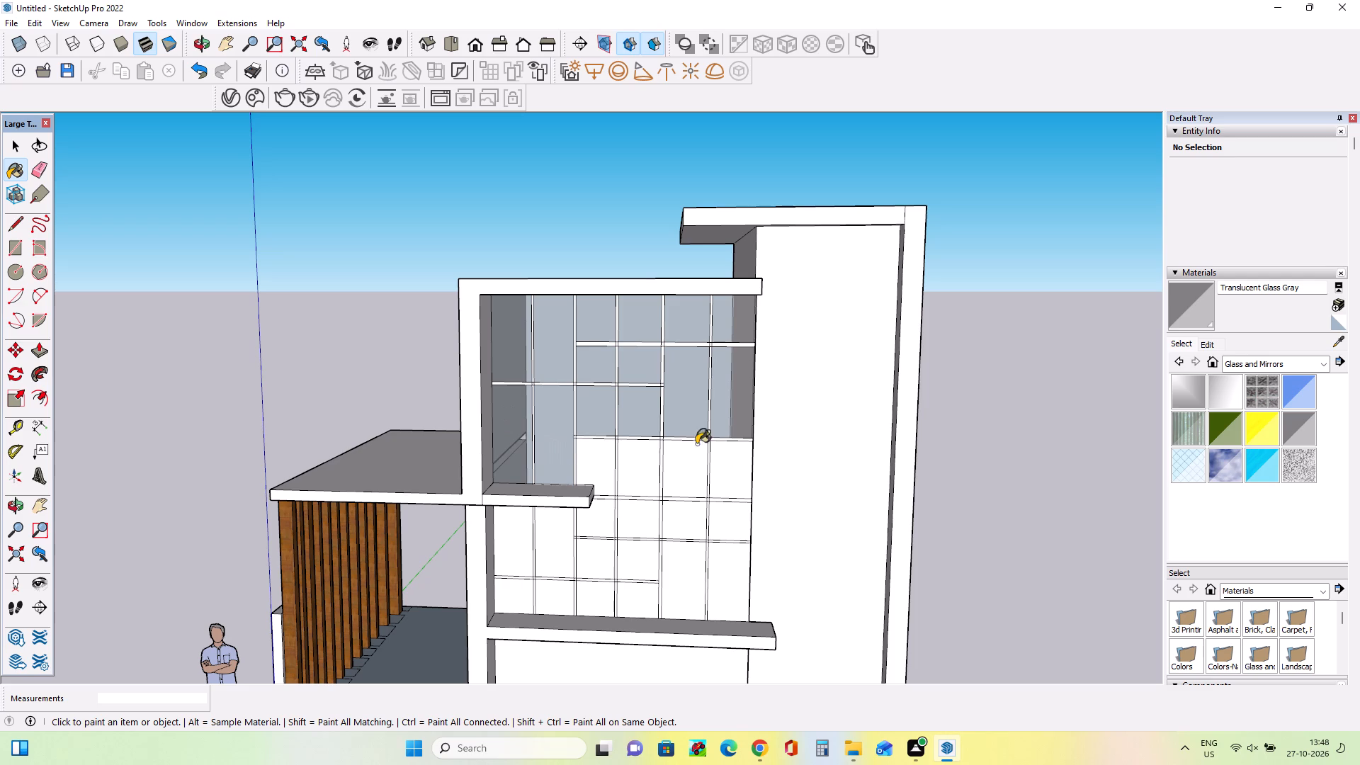
left_click(511, 549)
left_click(509, 592)
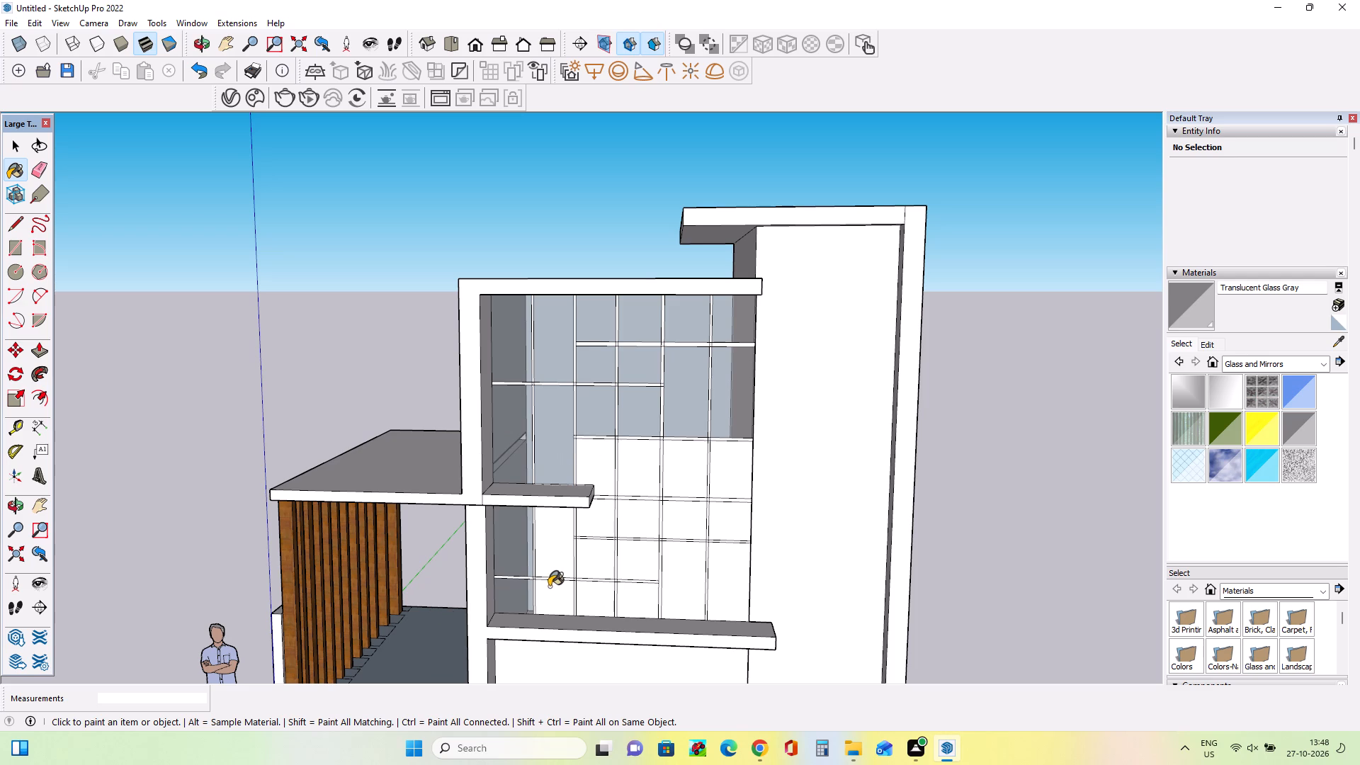
left_click(550, 586)
left_click(550, 563)
left_click(589, 565)
left_click(588, 593)
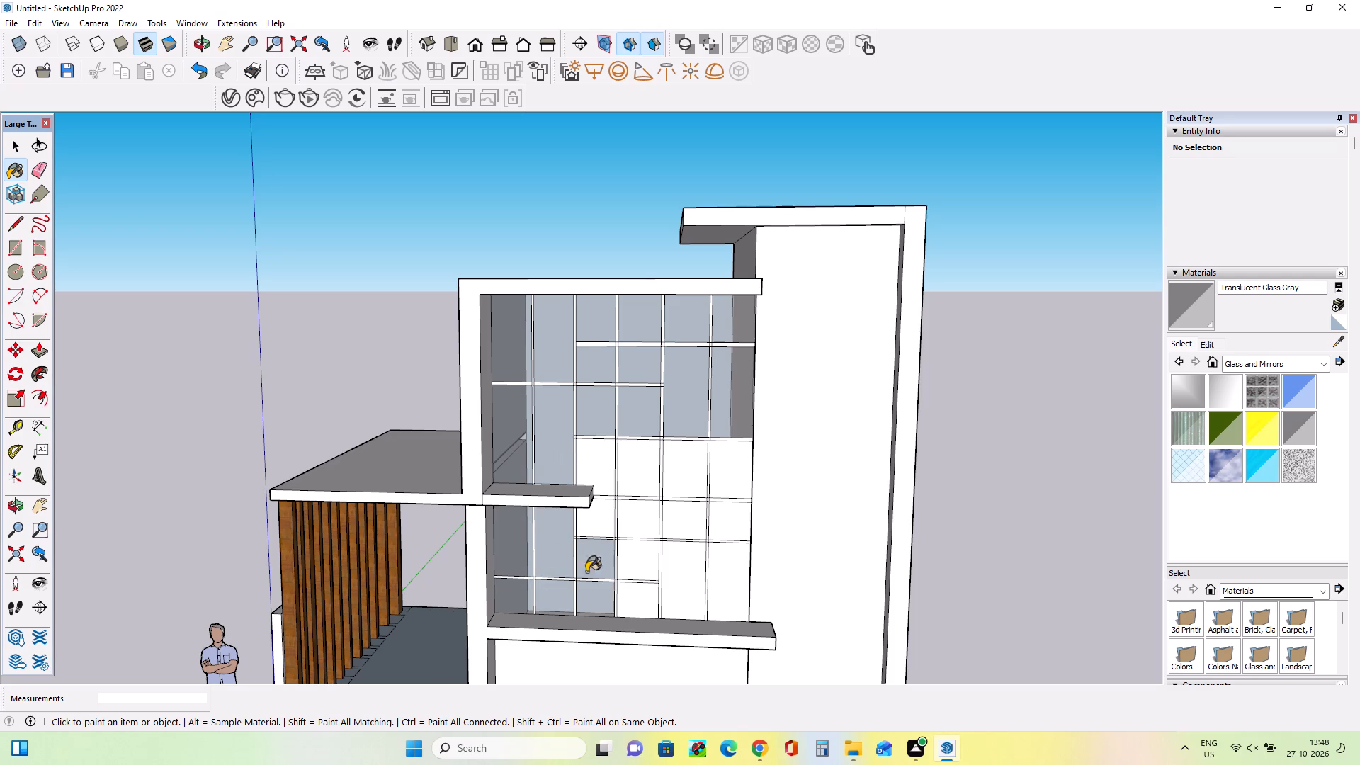
Paint the remaining lower panes in the third to sixth columns of the front glazing with Translucent Glass Gray.
left_click(591, 518)
left_click(599, 484)
left_click(650, 488)
left_click(645, 523)
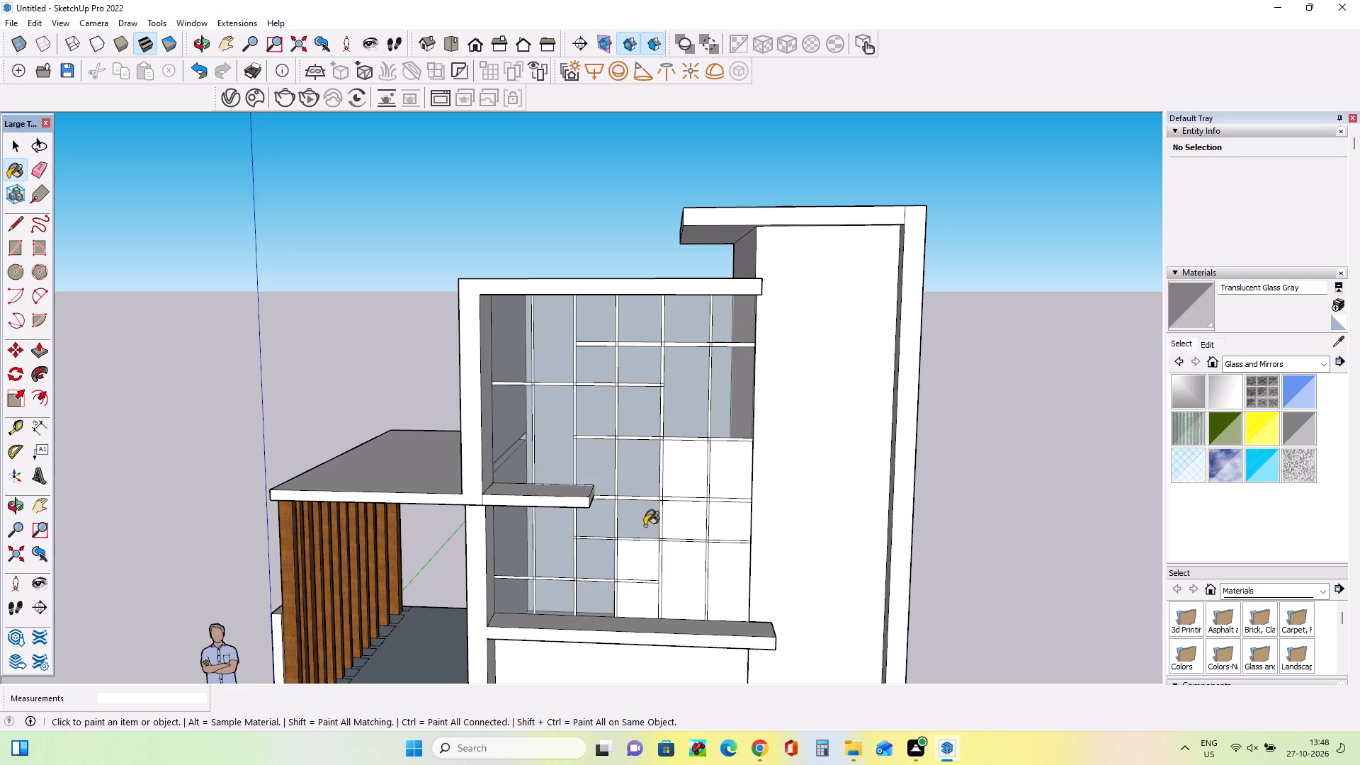
left_click(640, 566)
left_click(644, 604)
left_click(671, 593)
left_click(681, 521)
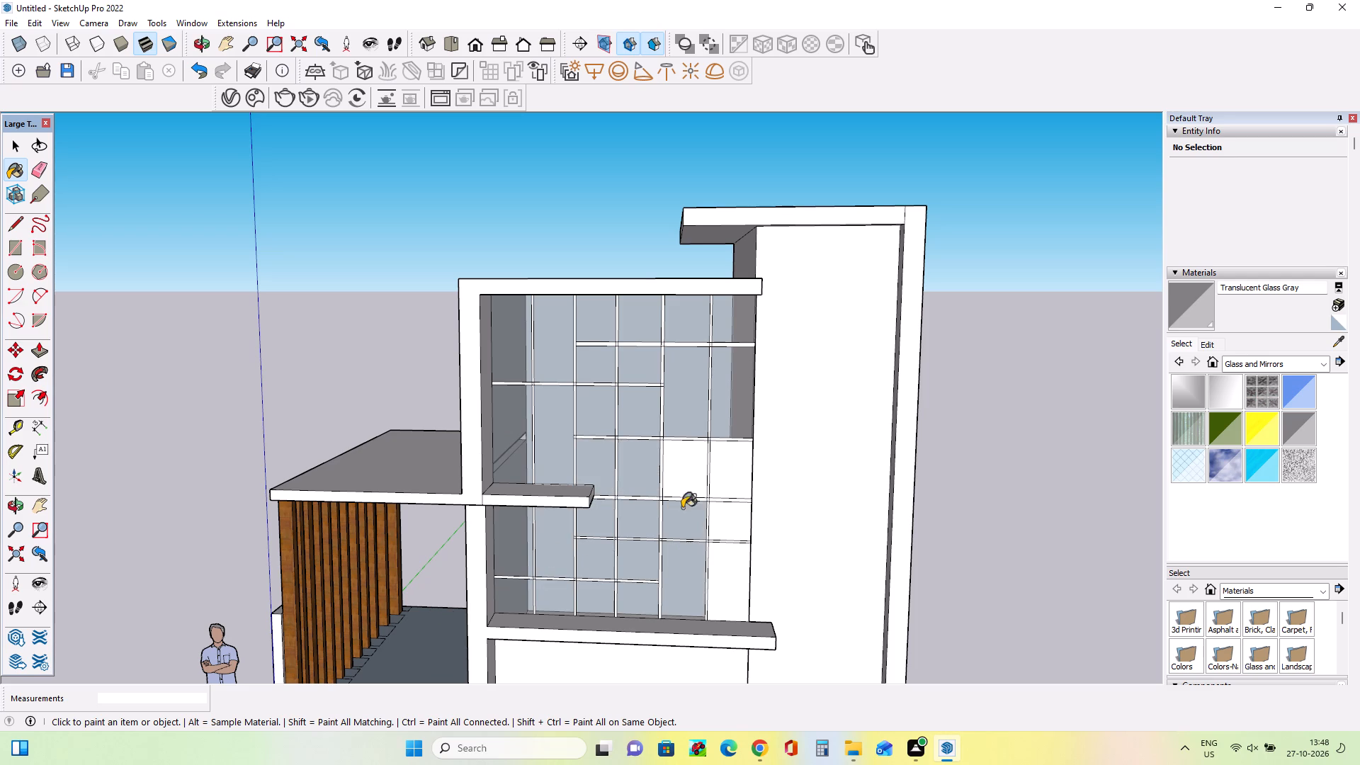
left_click(689, 477)
left_click(733, 493)
left_click(731, 523)
left_click(733, 586)
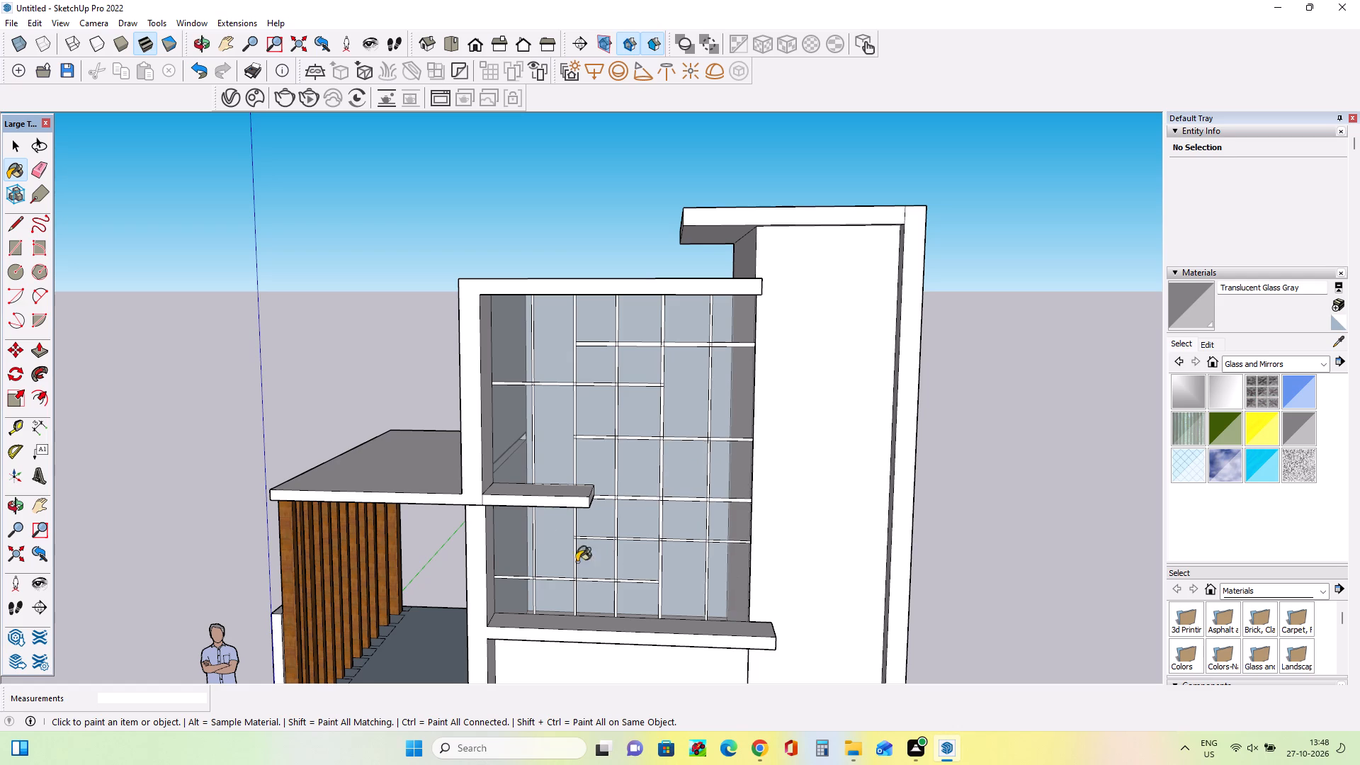
Paint the topmost horizontal bar's first two segments and the third mullion above it with Asphalt New from Asphalt and Concrete.
scroll(535, 538, "down", 4)
middle_click_drag(632, 571, 711, 540)
scroll(631, 523, "up", 7)
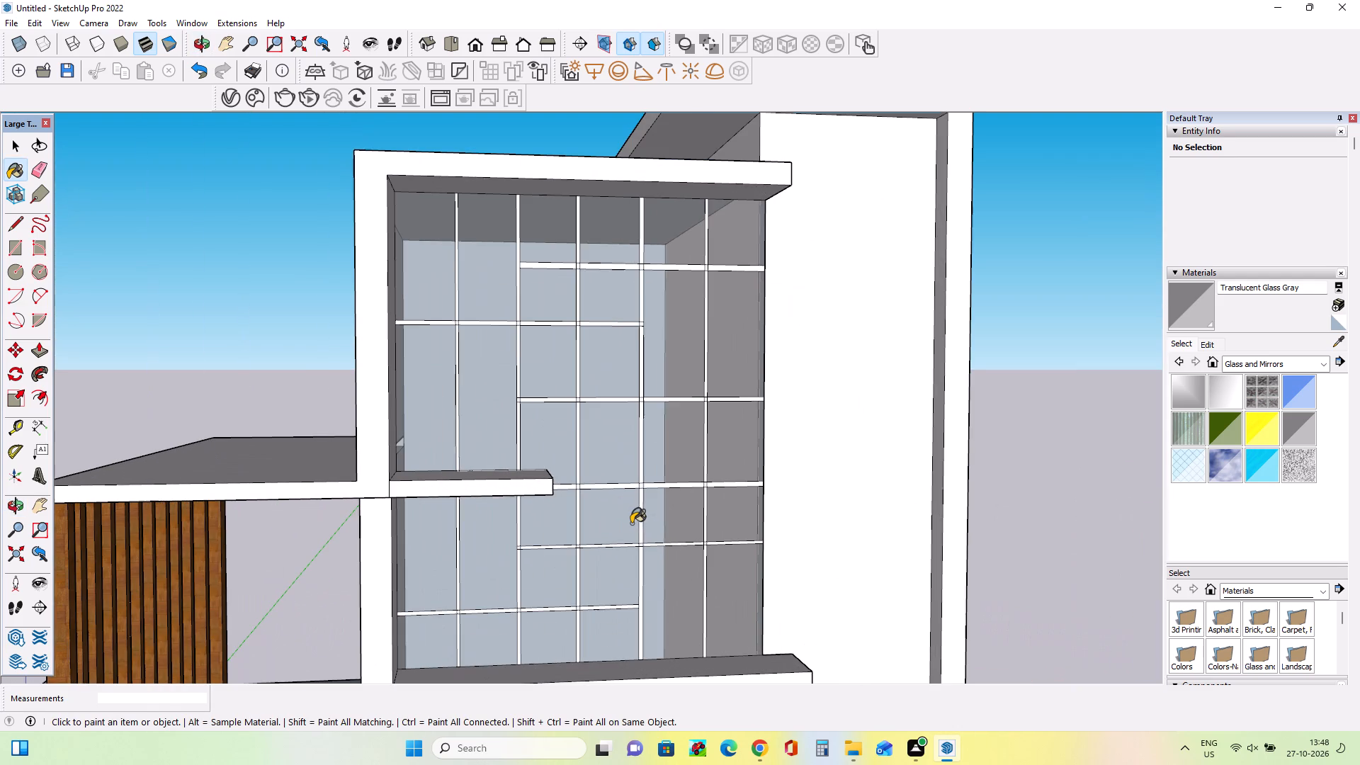
left_click(1256, 367)
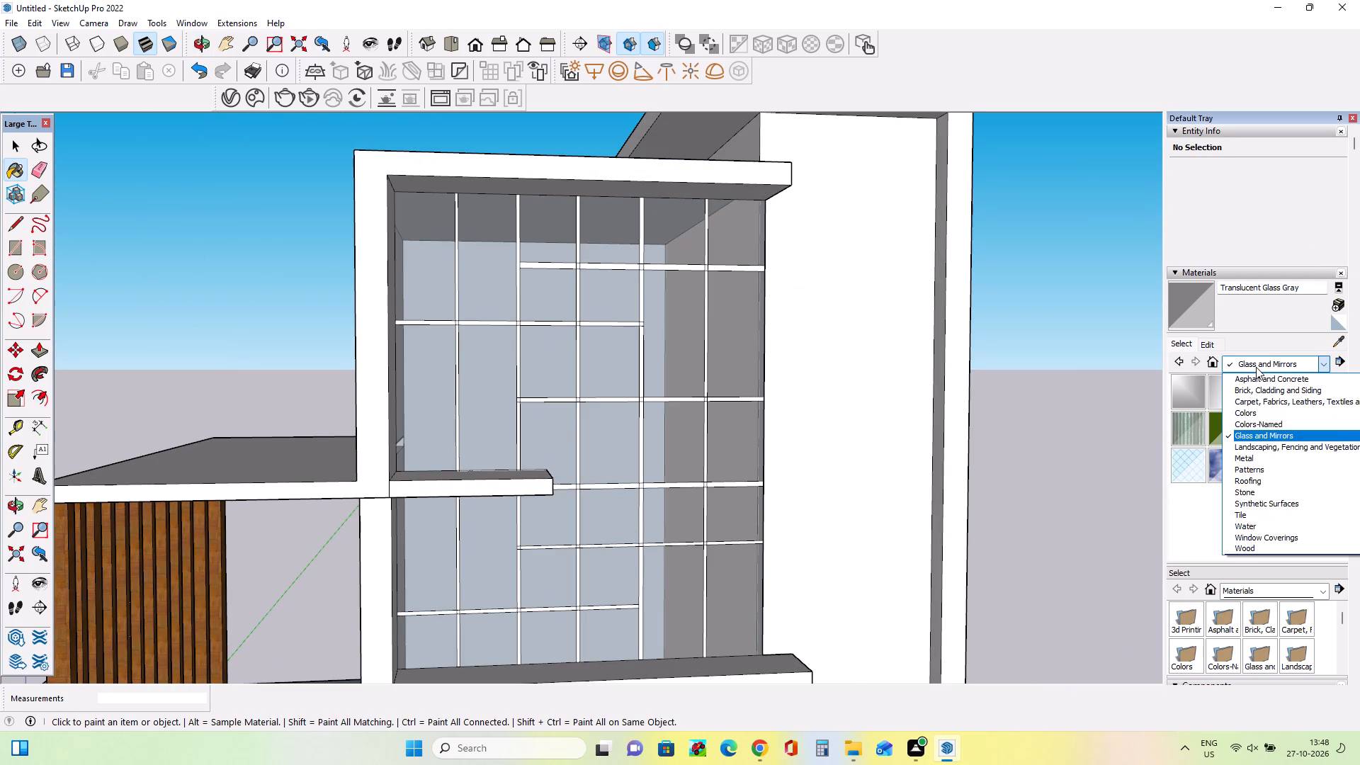
left_click(1267, 382)
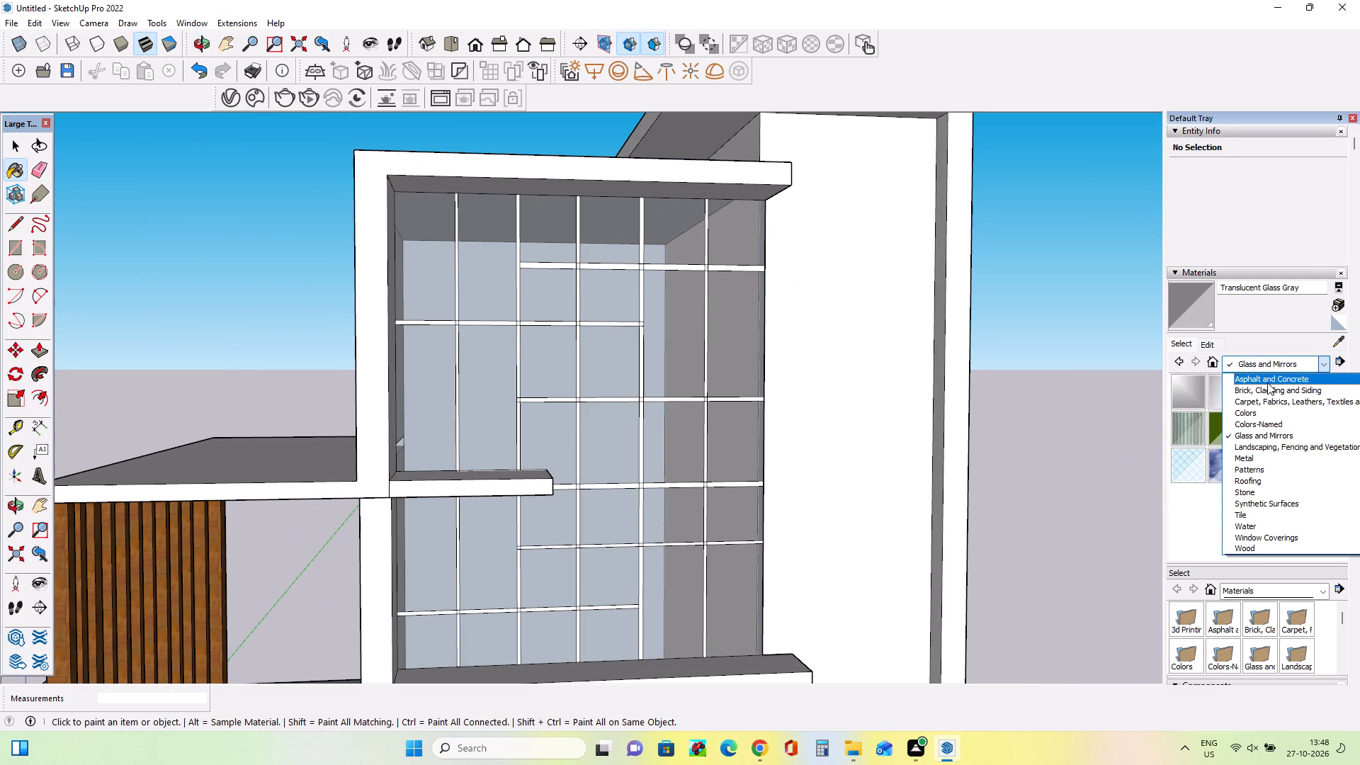
left_click(1181, 386)
scroll(506, 299, "up", 3)
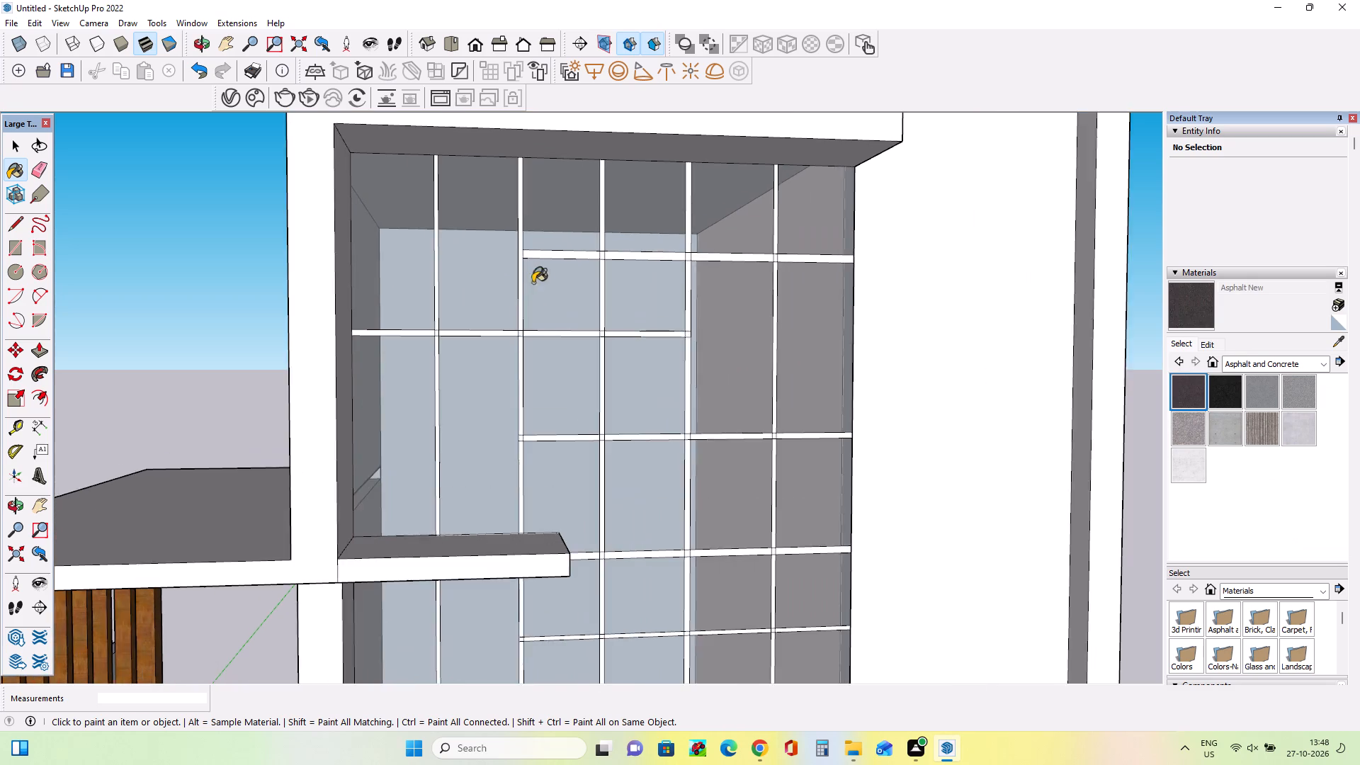
scroll(533, 283, "up", 3)
left_click(579, 251)
left_click(635, 249)
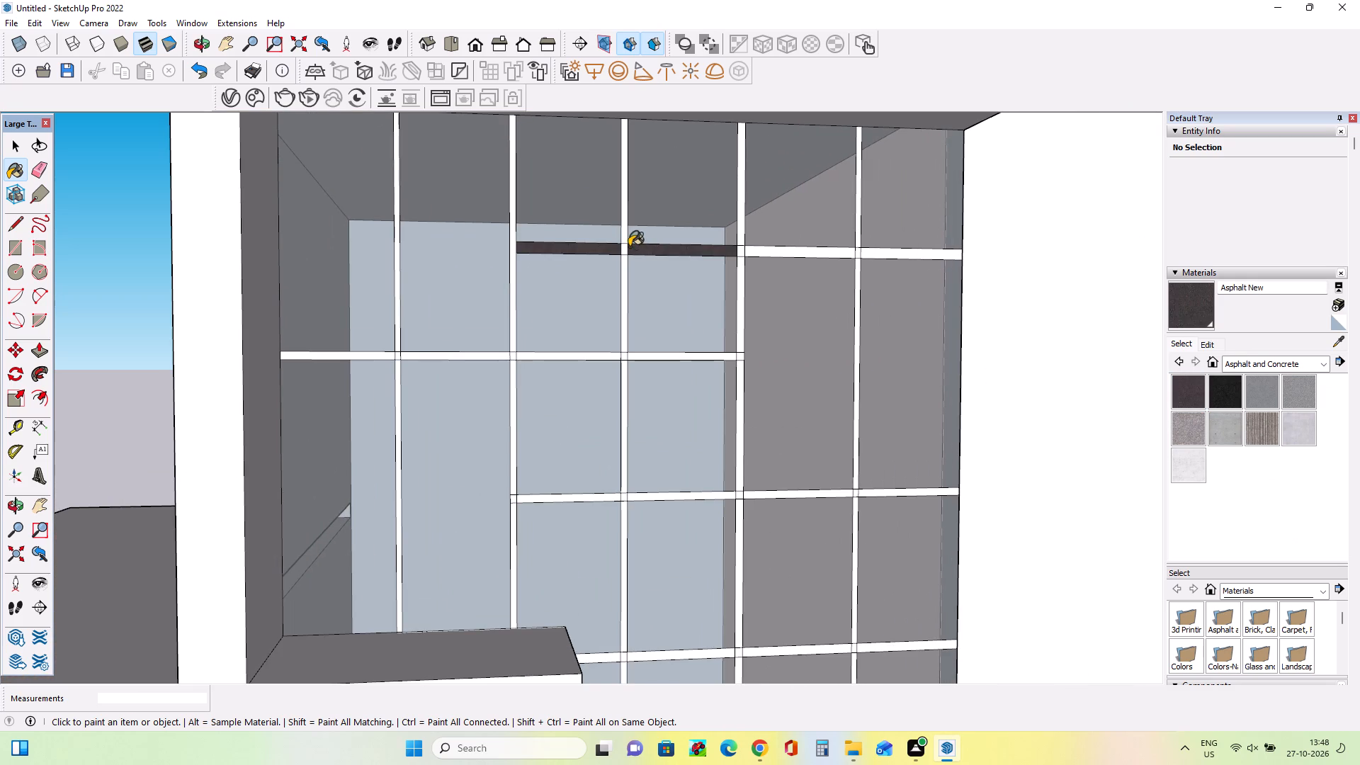
left_click(622, 246)
left_click(625, 234)
left_click(622, 244)
left_click(624, 246)
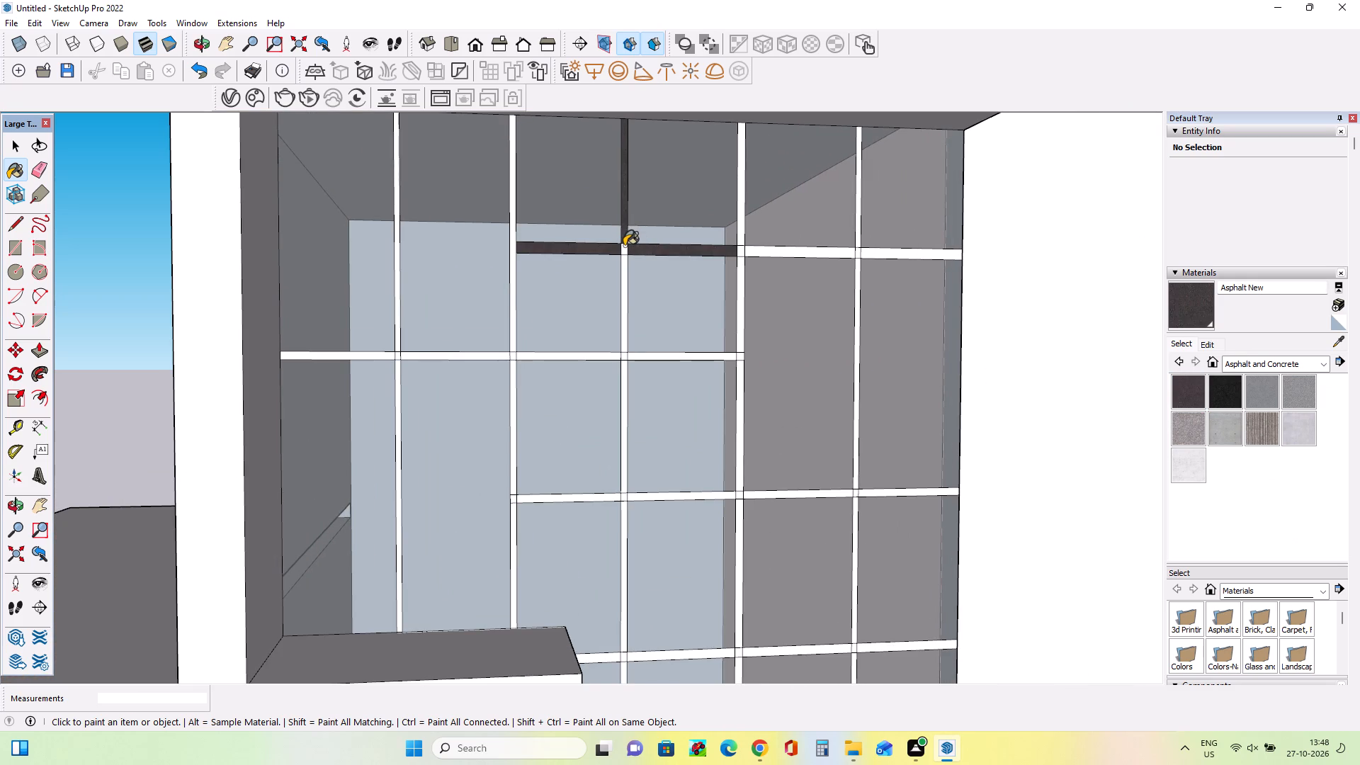
Paint the rest of the topmost horizontal bar and the fourth and fifth mullions above it with Asphalt New.
scroll(778, 240, "up", 3)
left_click(761, 259)
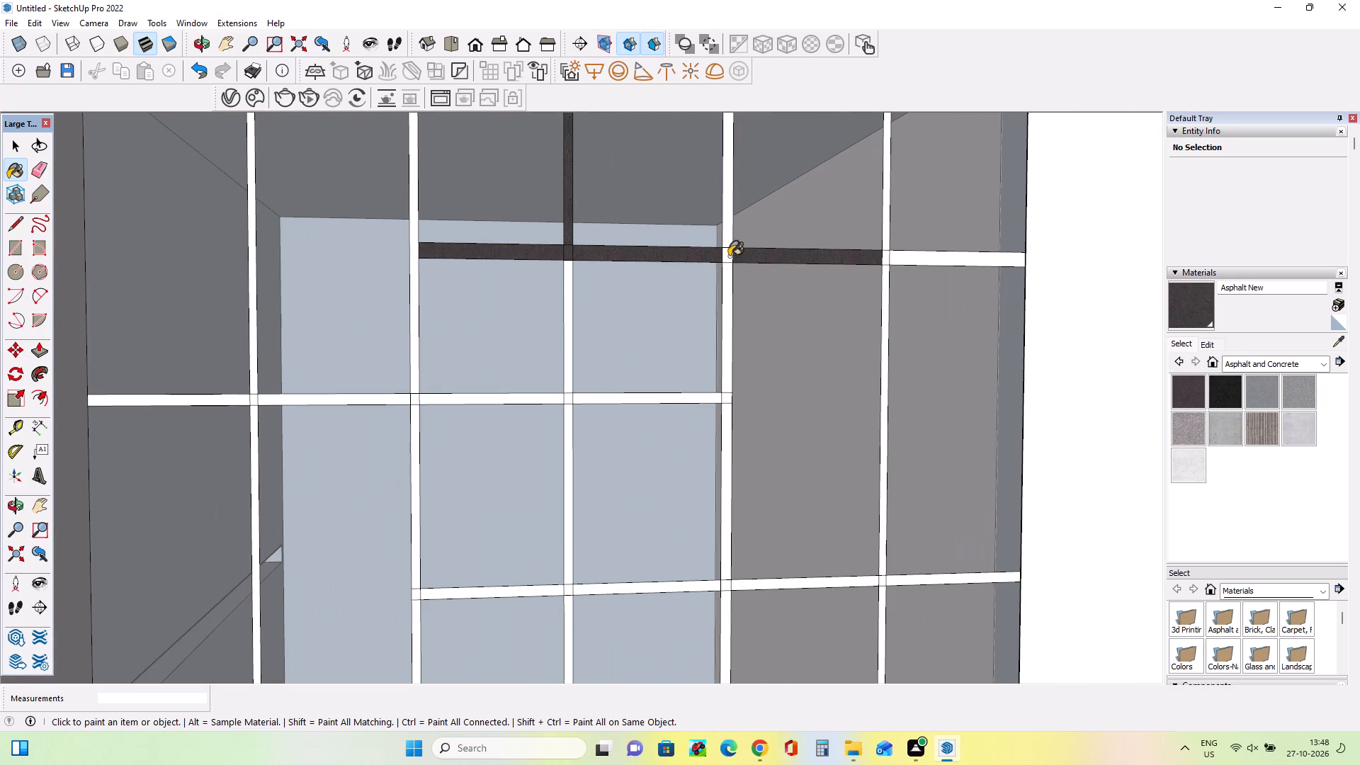
left_click(729, 256)
left_click(726, 235)
left_click(907, 256)
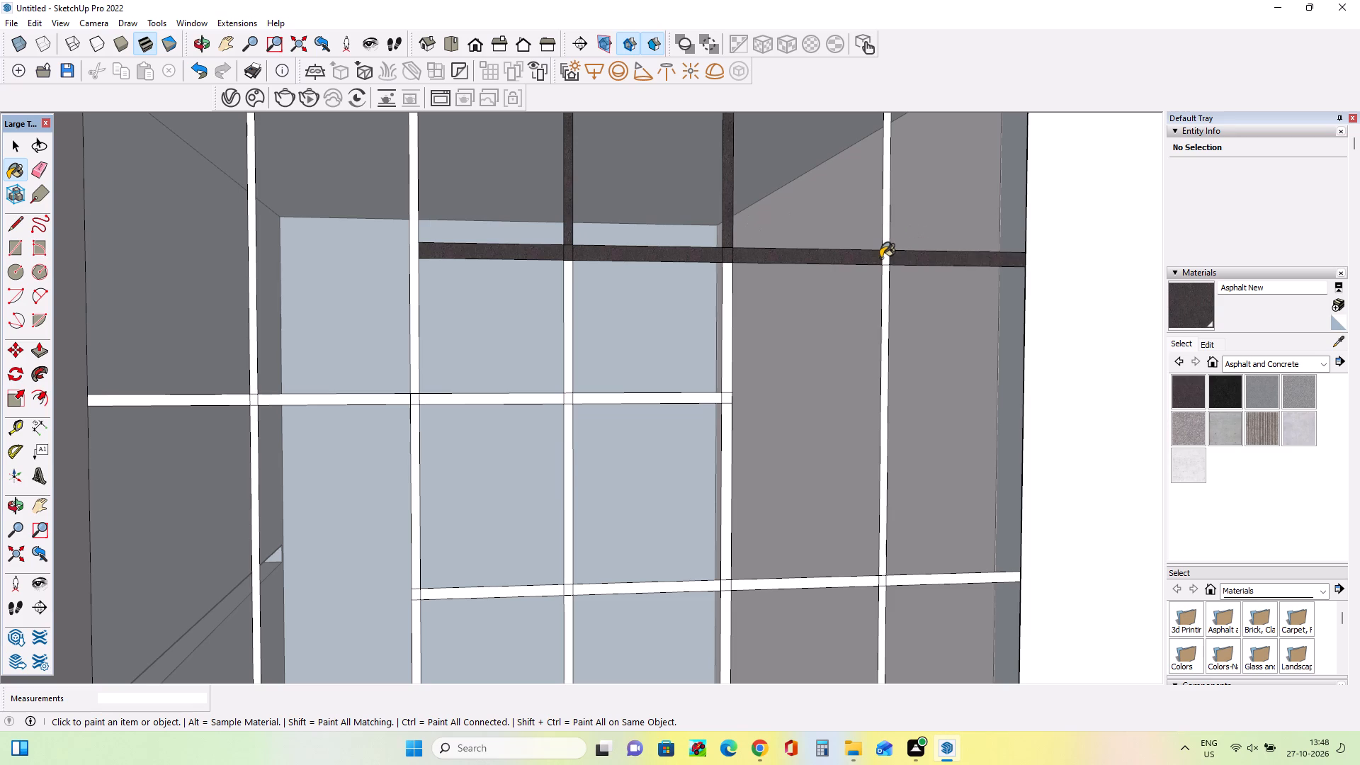
left_click(883, 258)
left_click(885, 239)
Paint the fourth and fifth mullions down to the third horizontal bar, and the second bar's segment nearest the tower, with Asphalt New.
scroll(881, 256, "up", 5)
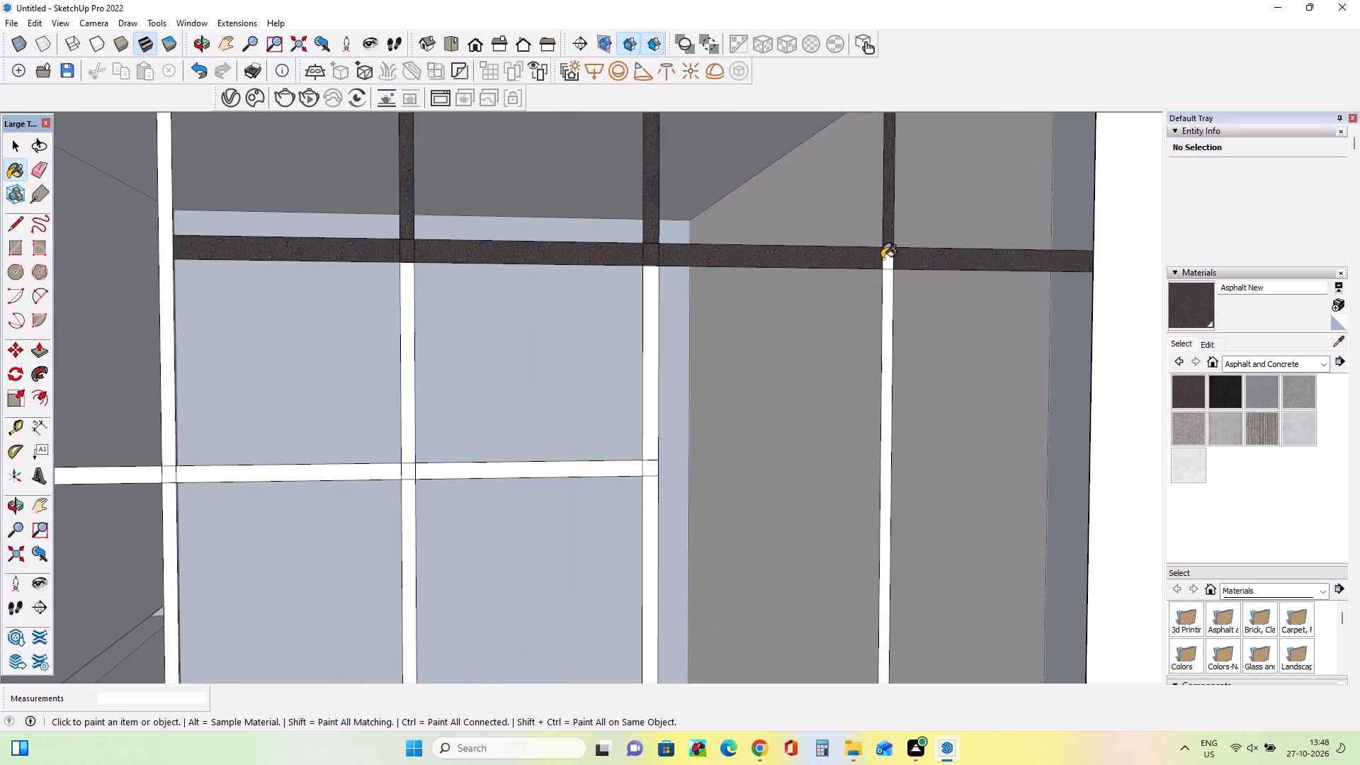
left_click(886, 259)
left_click(884, 304)
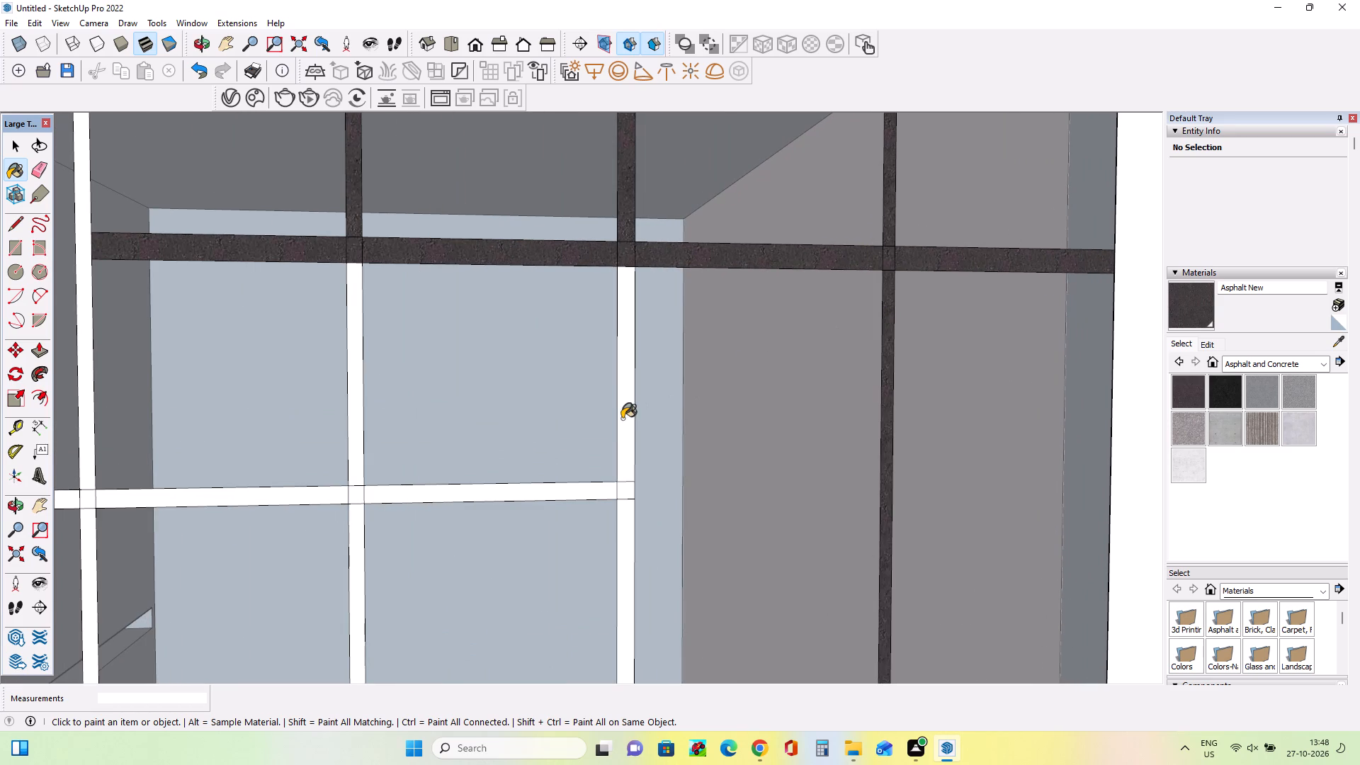
left_click(623, 419)
left_click(628, 506)
left_click(628, 494)
left_click(598, 489)
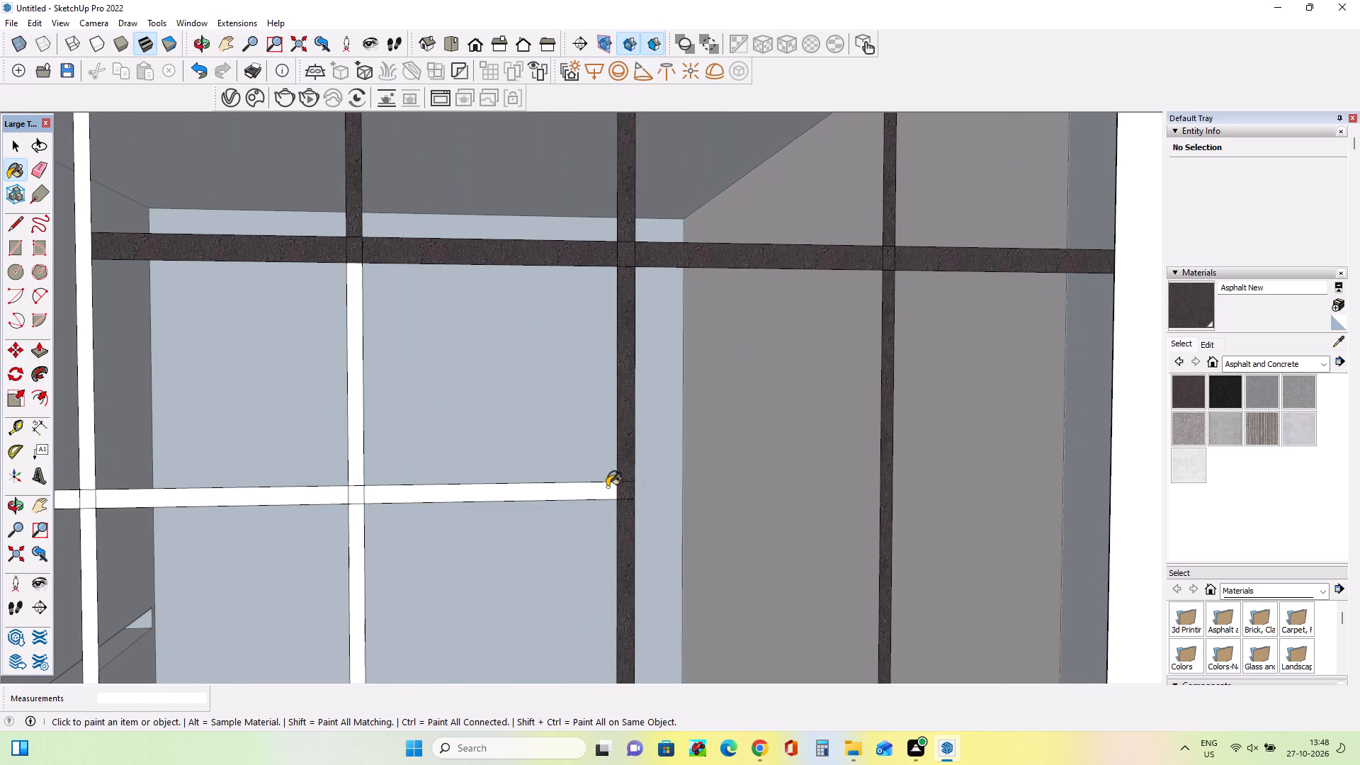
Paint the second and third mullions down to the third horizontal bar, with the second bar's segment between them, in Asphalt New.
scroll(641, 479, "down", 13)
scroll(483, 519, "up", 3)
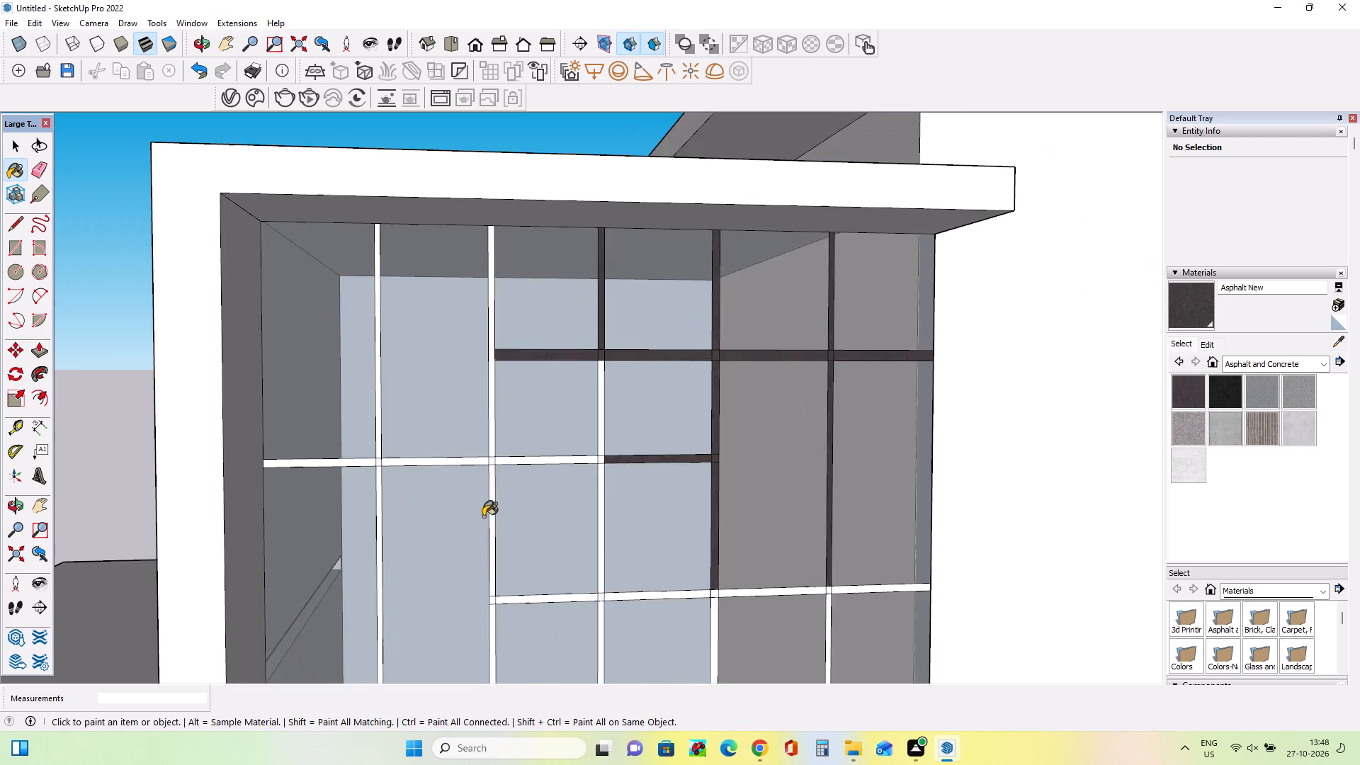
scroll(483, 516, "up", 8)
left_click(490, 419)
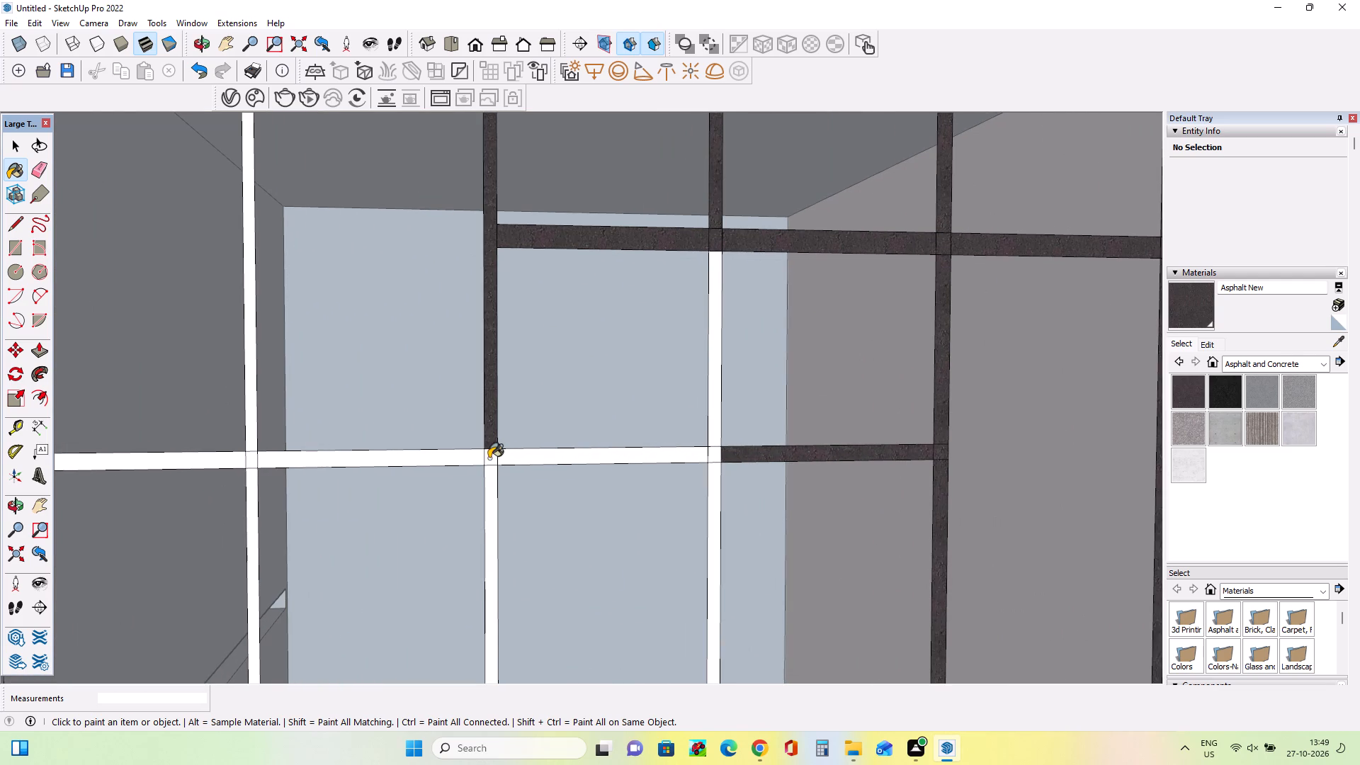
left_click(489, 458)
left_click(538, 458)
left_click(491, 487)
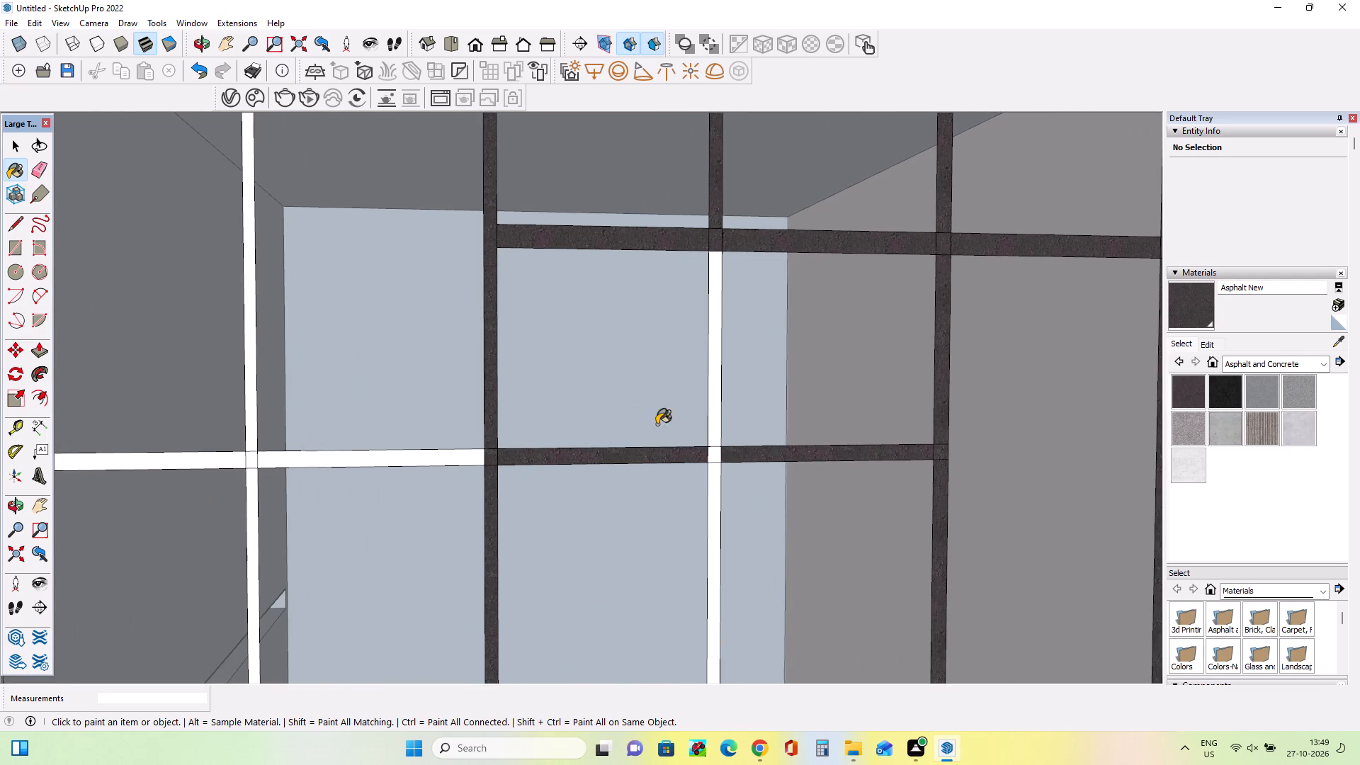
left_click(712, 427)
left_click(711, 452)
left_click(717, 489)
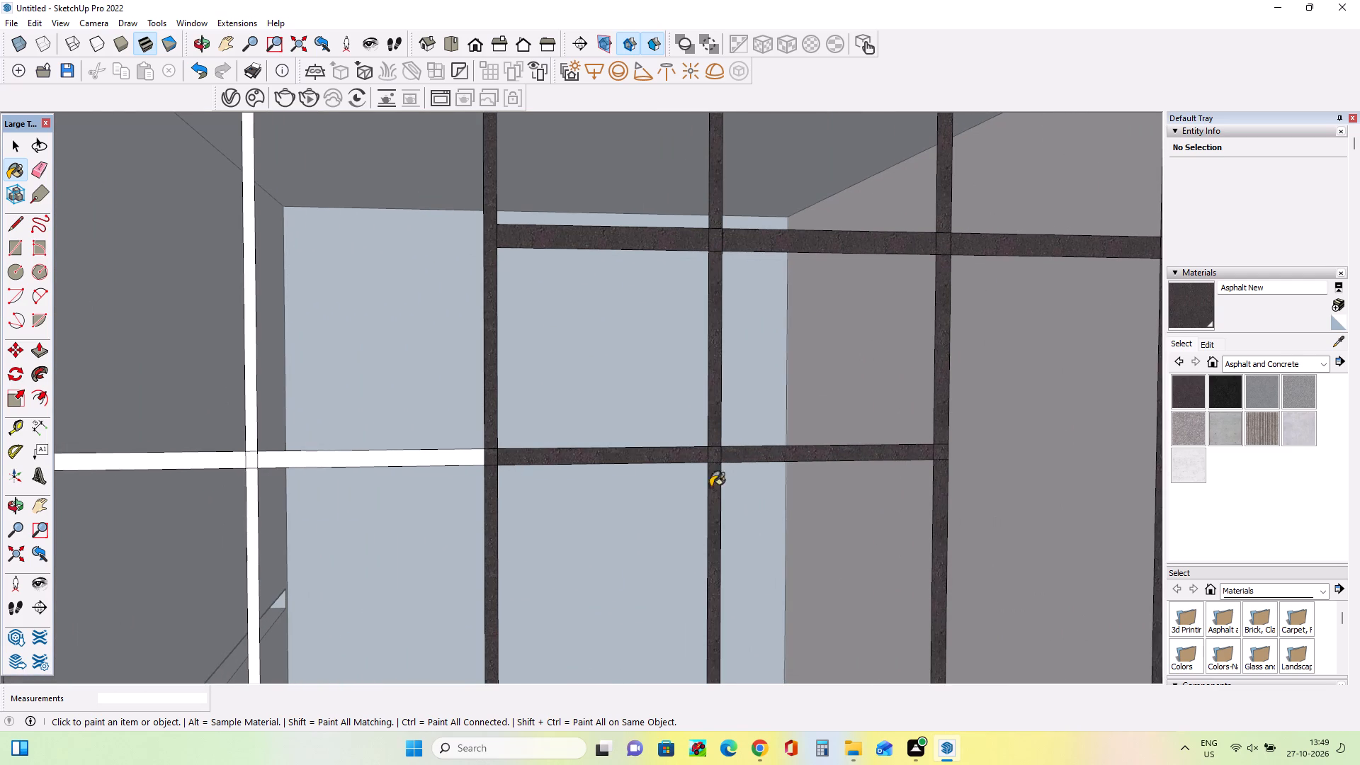
Paint the first mullion down to the canopy slab and the second horizontal bar's remaining segments with Asphalt New.
left_click(464, 458)
scroll(599, 456, "down", 8)
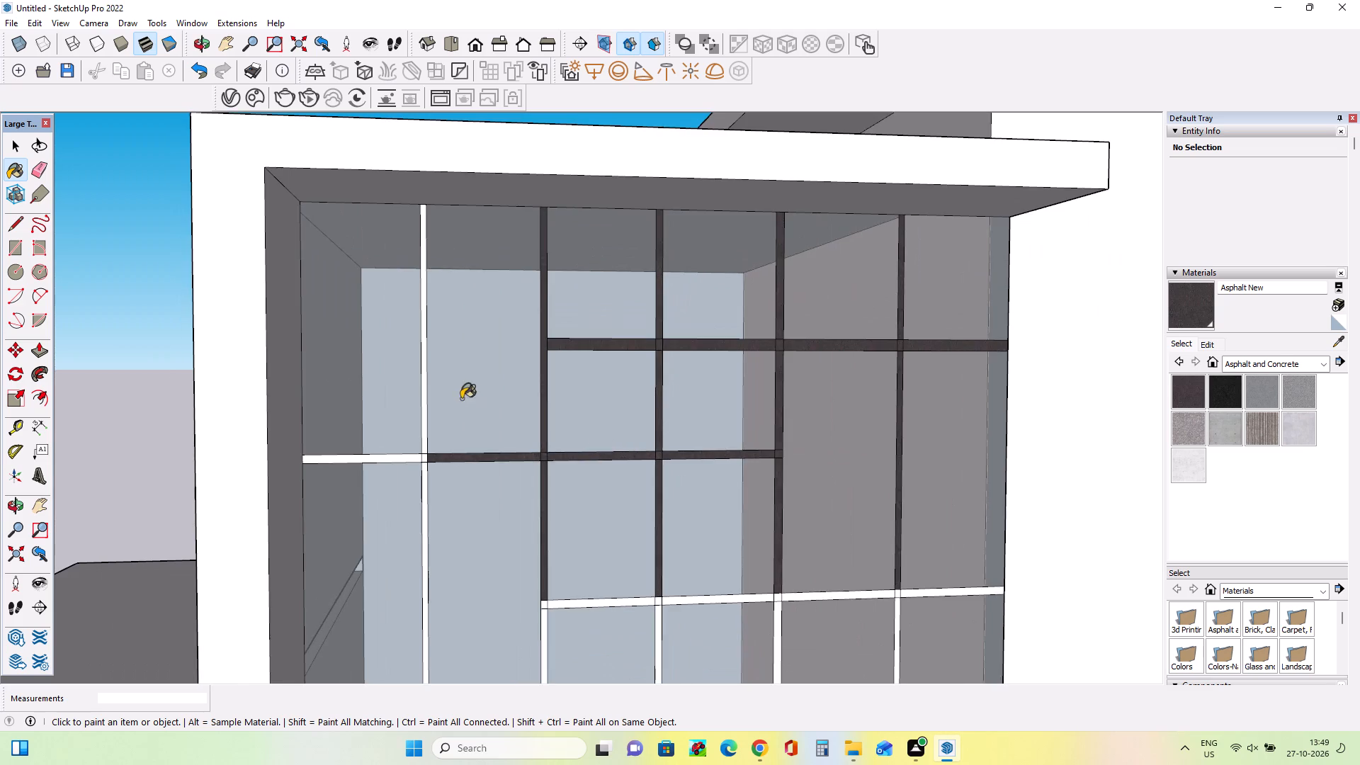
scroll(426, 395, "up", 4)
left_click(448, 397)
scroll(450, 471, "up", 6)
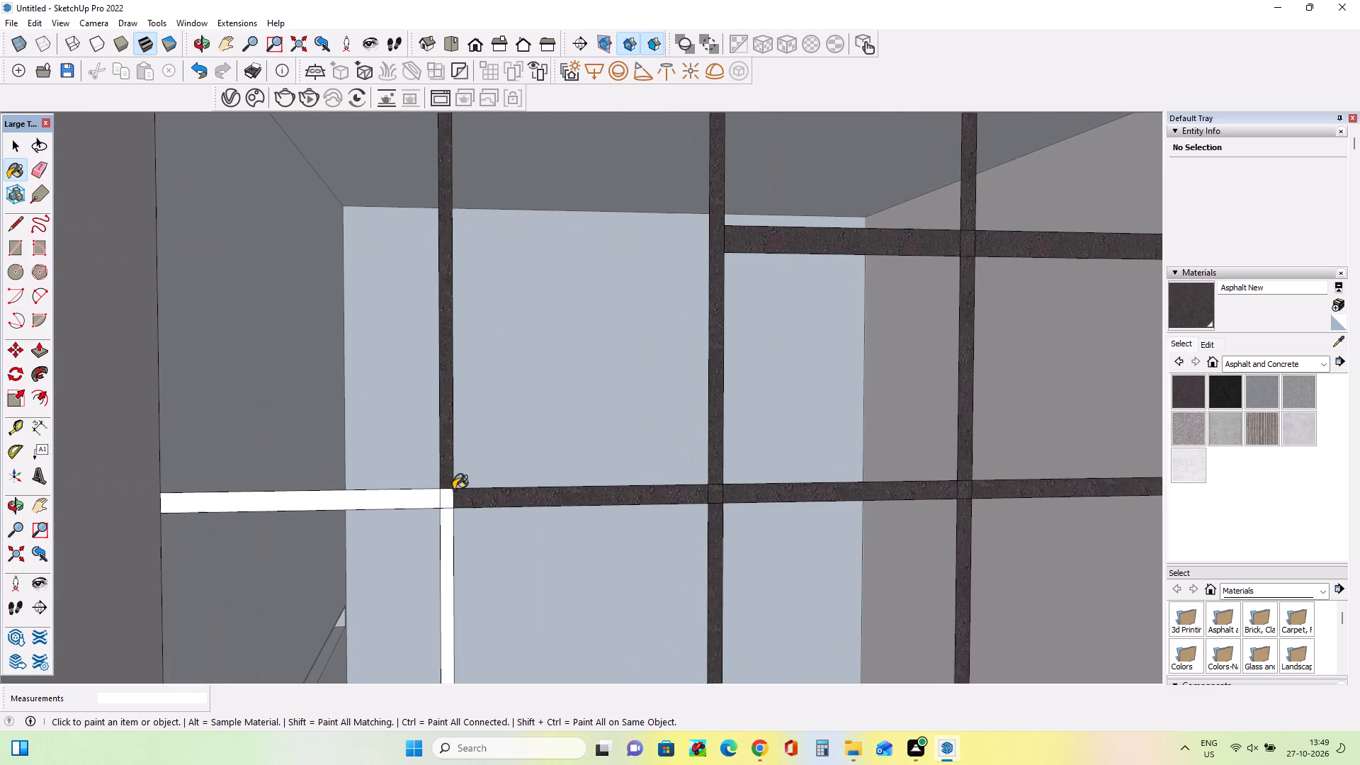
left_click(447, 501)
left_click(443, 526)
left_click(426, 504)
Paint the third horizontal bar from the fourth mullion to the tower, and the fourth and fifth mullions beneath it, with Asphalt New.
scroll(434, 393, "down", 4)
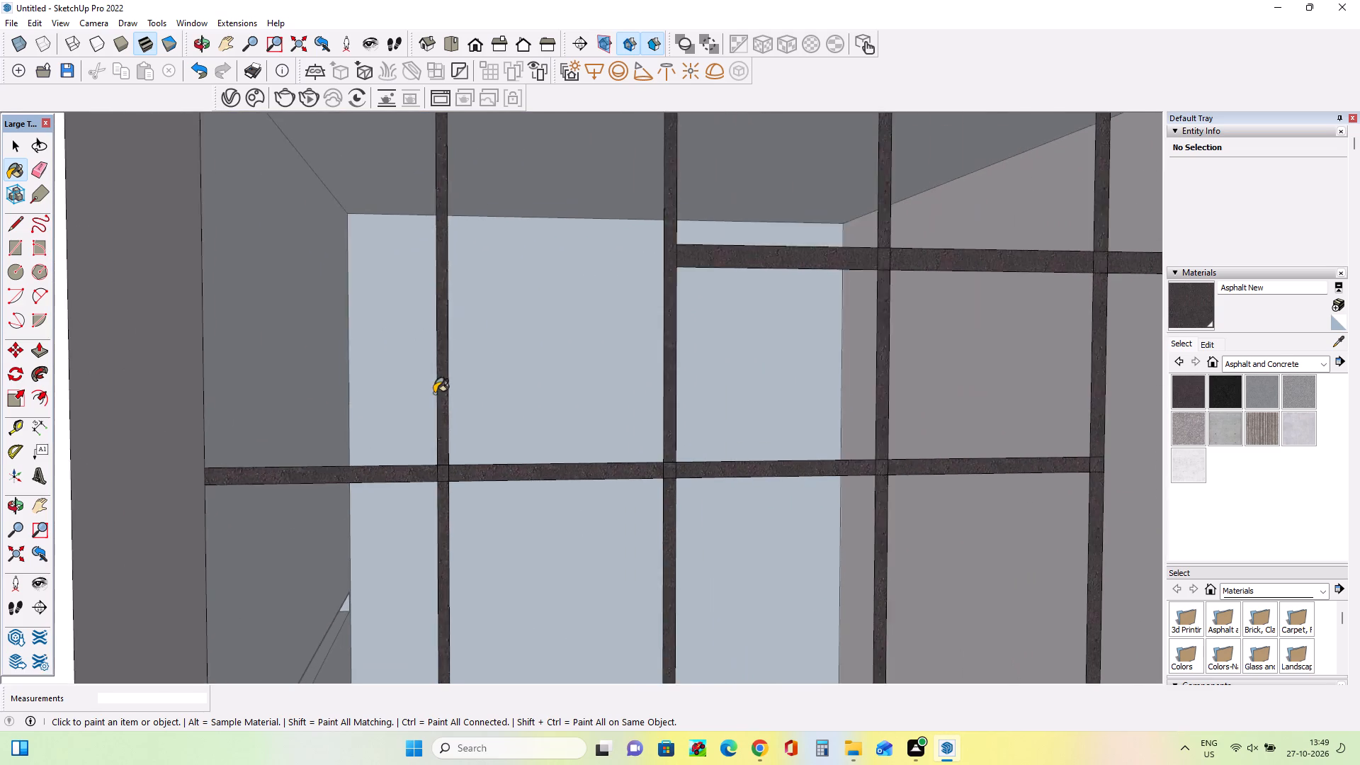
scroll(434, 393, "down", 18)
scroll(526, 577, "up", 4)
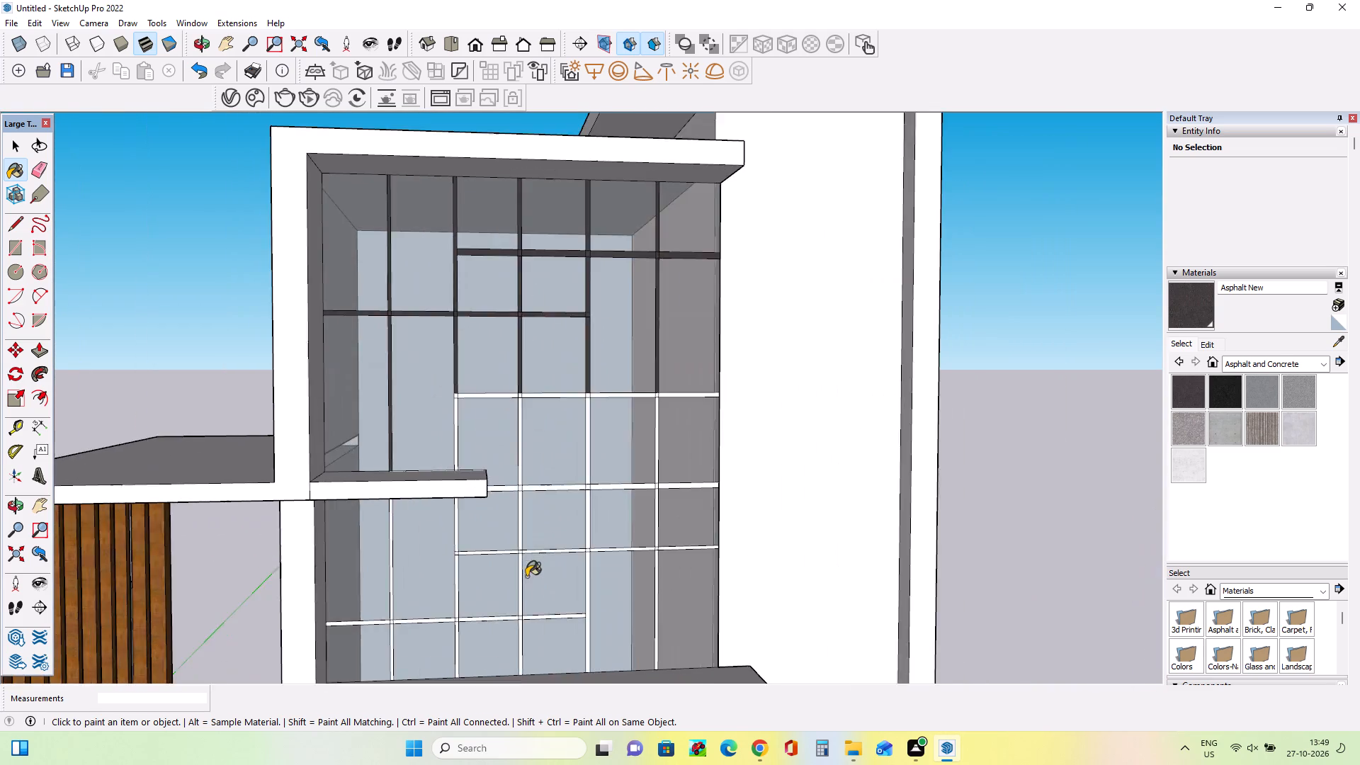
scroll(526, 577, "up", 6)
scroll(732, 283, "up", 6)
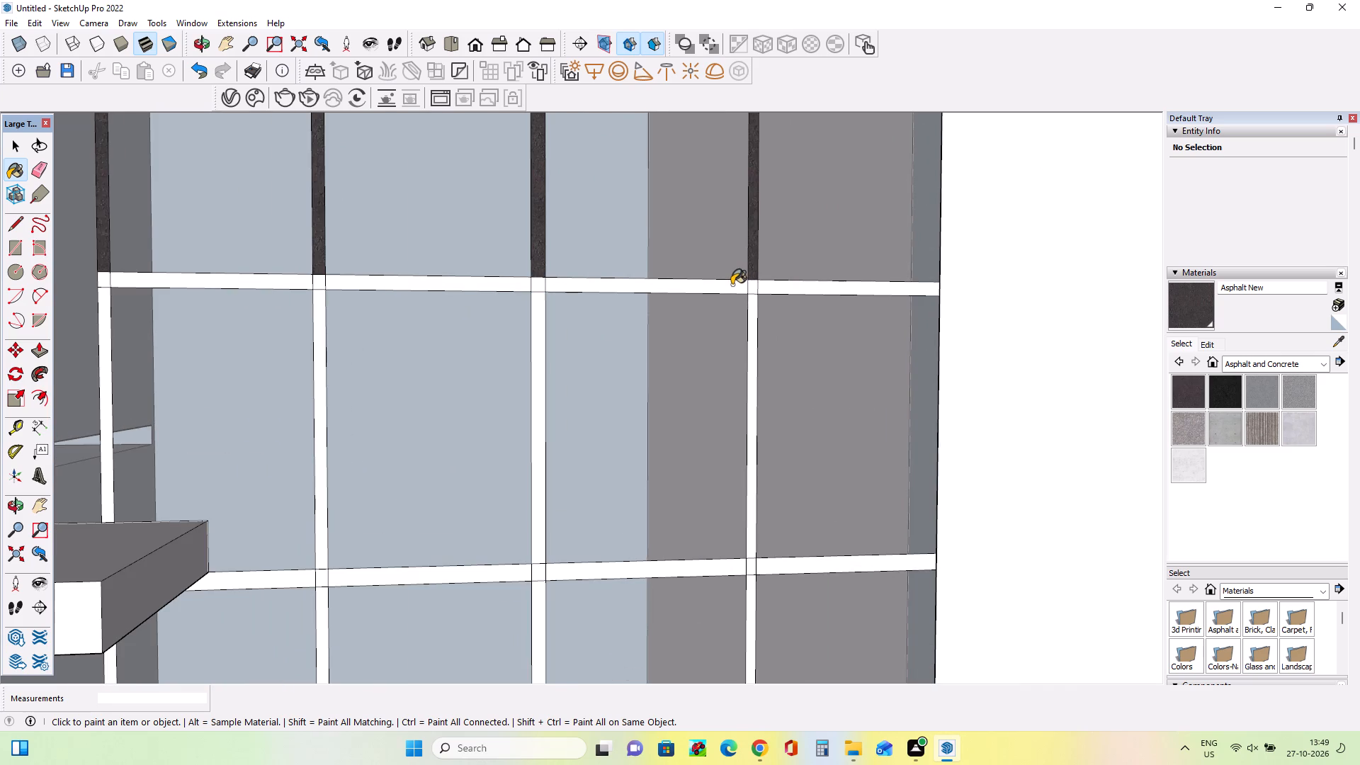
left_click(734, 288)
left_click(752, 286)
left_click(786, 287)
left_click(752, 331)
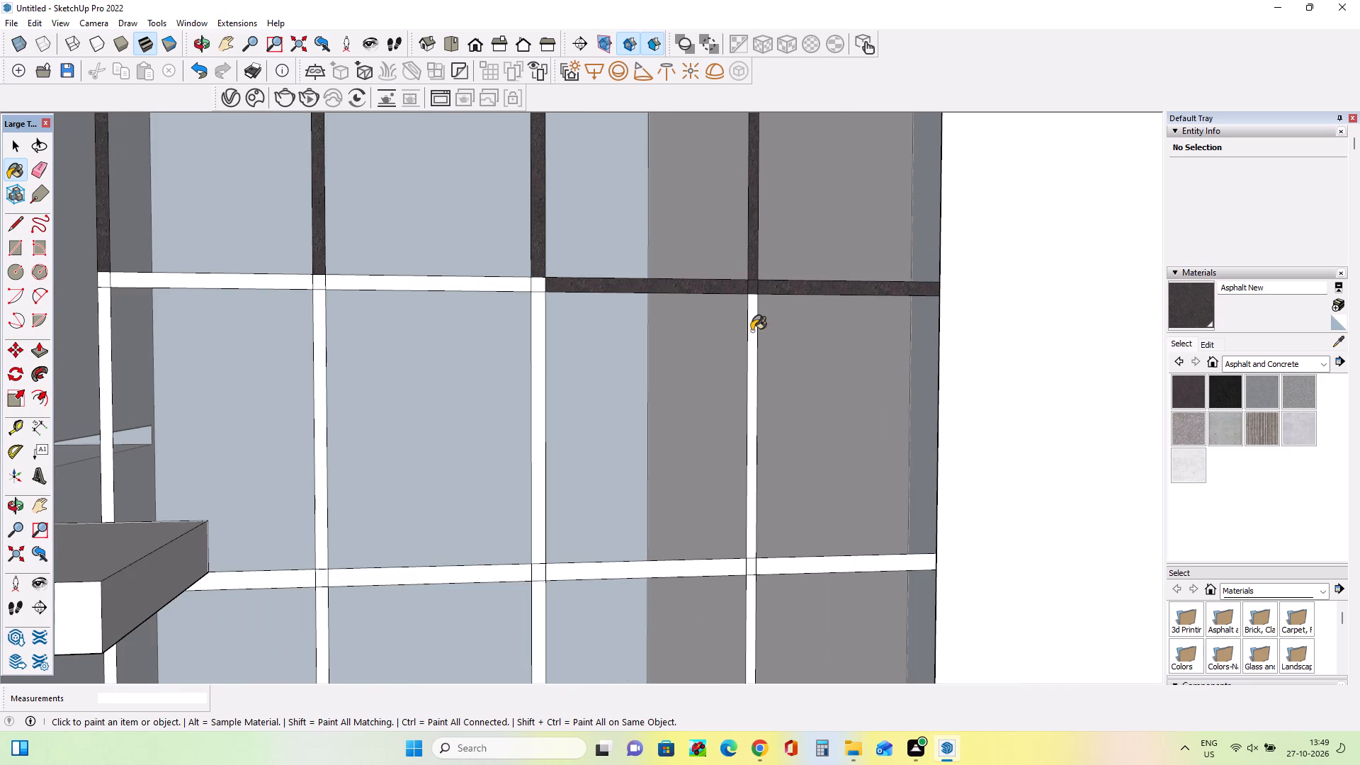
left_click(532, 282)
left_click(538, 294)
left_click(539, 285)
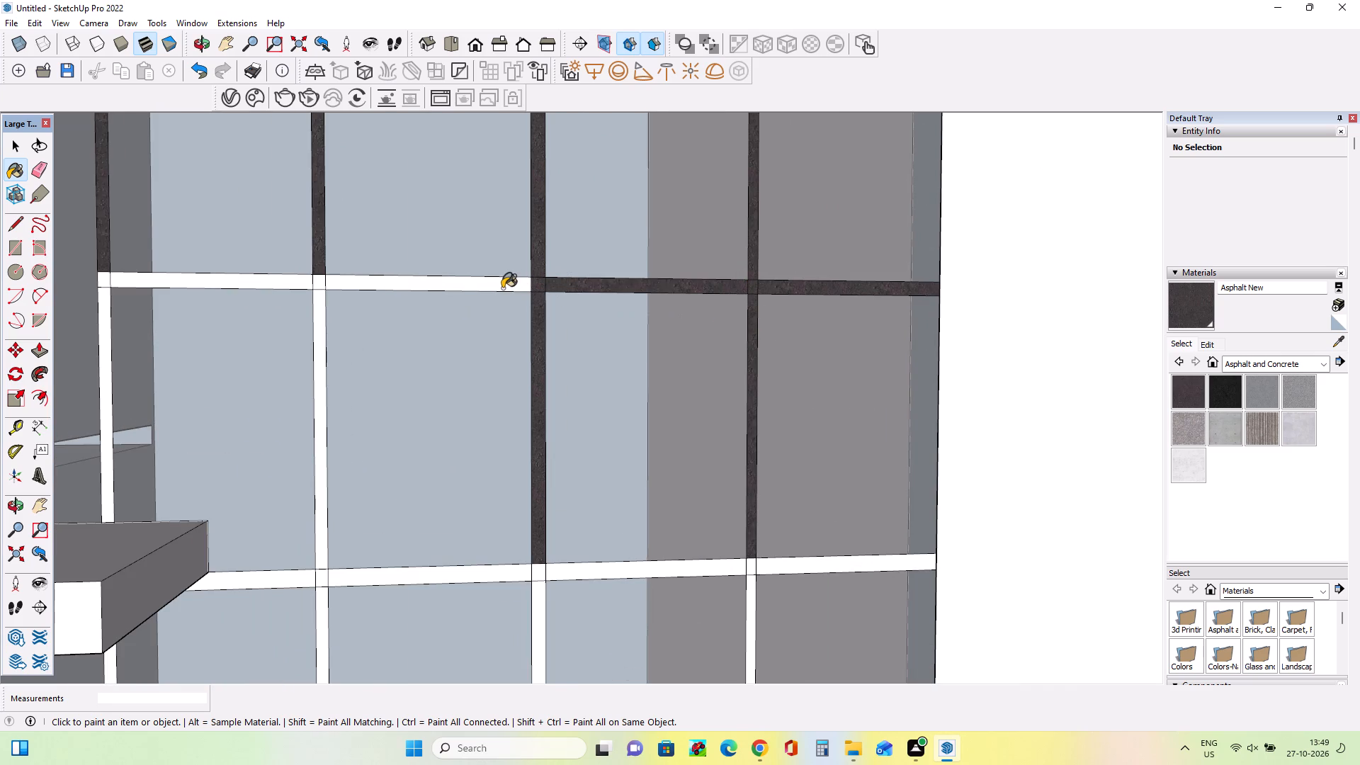
Paint the third horizontal bar's remaining segments and the second and third mullions beneath it with Asphalt New.
left_click(500, 288)
left_click(314, 285)
left_click(305, 284)
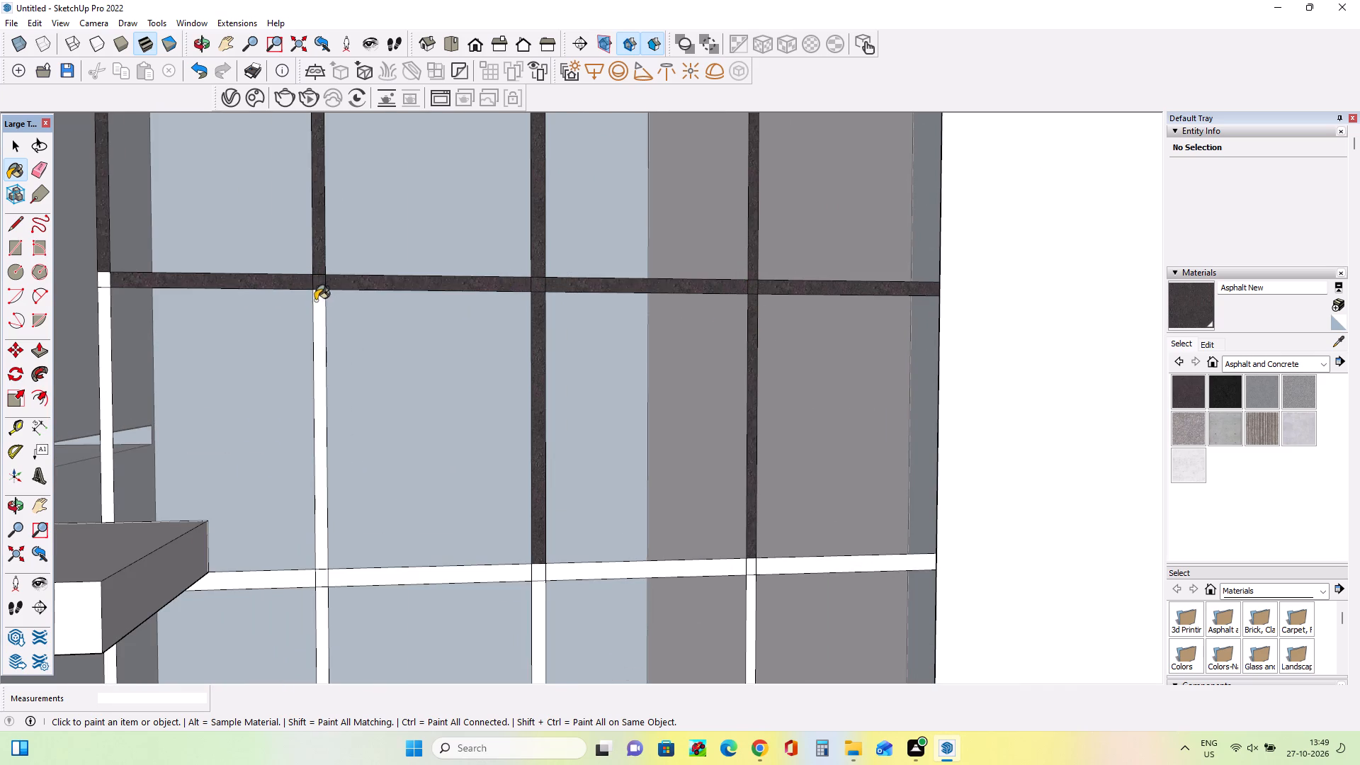
left_click(318, 304)
left_click(101, 307)
left_click(103, 282)
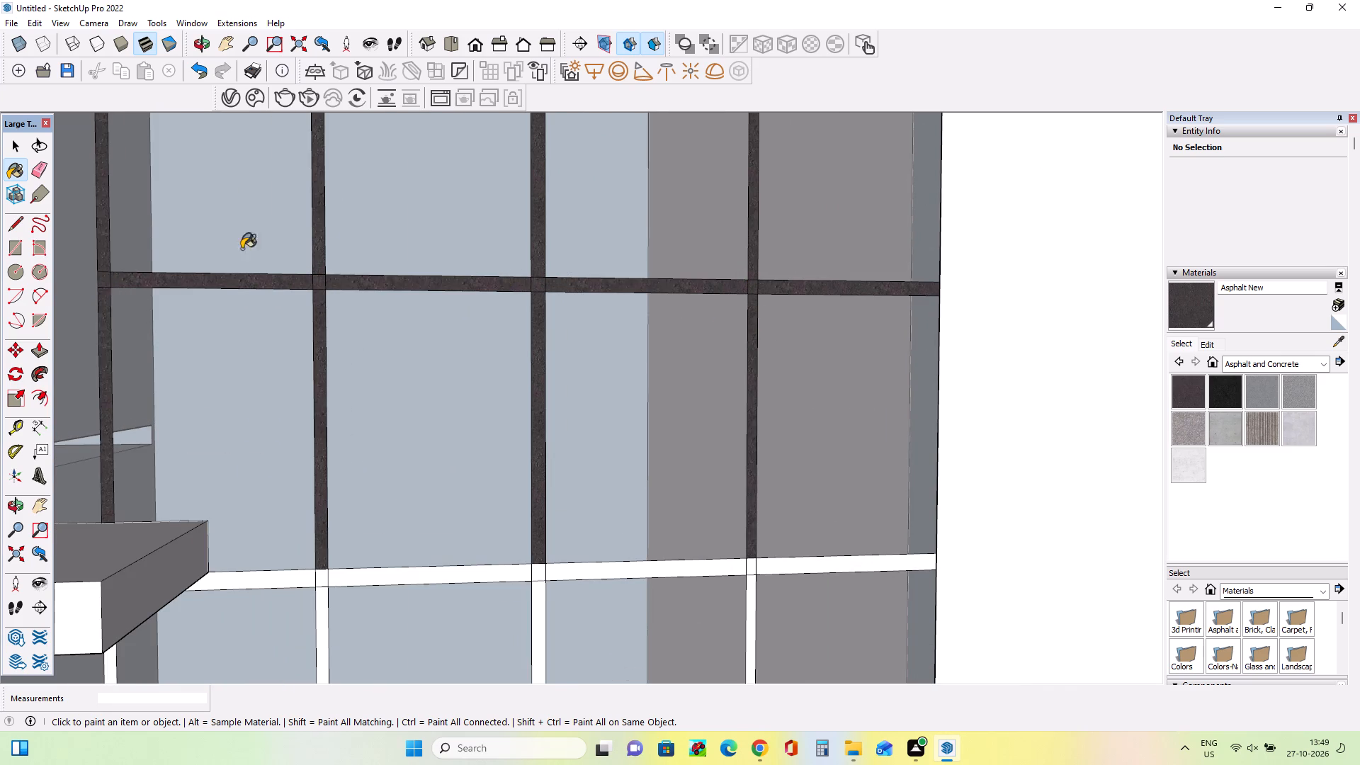
Paint the fourth horizontal bar, at the canopy slab's underside, from the first mullion to the tower with Asphalt New.
scroll(391, 218, "down", 12)
scroll(571, 227, "down", 4)
scroll(432, 317, "up", 2)
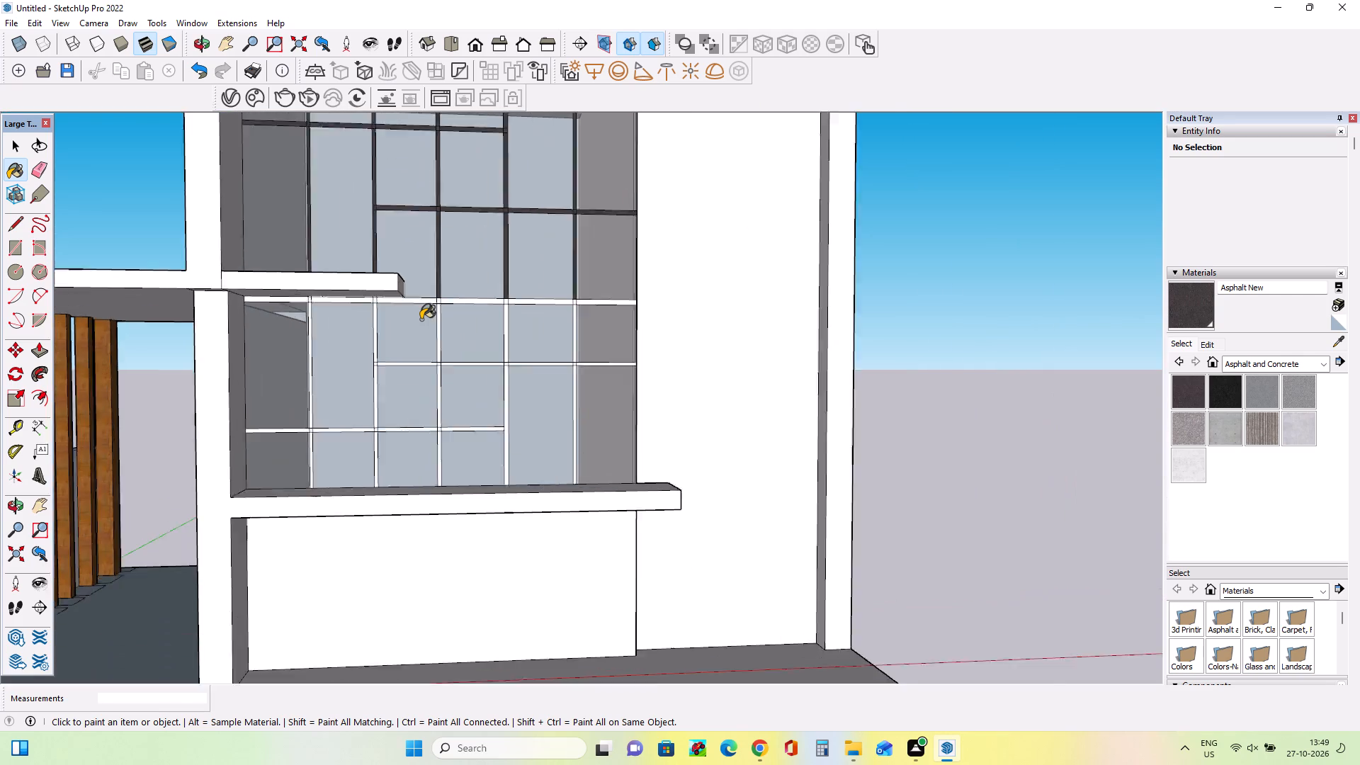
scroll(421, 319, "up", 11)
left_click(429, 269)
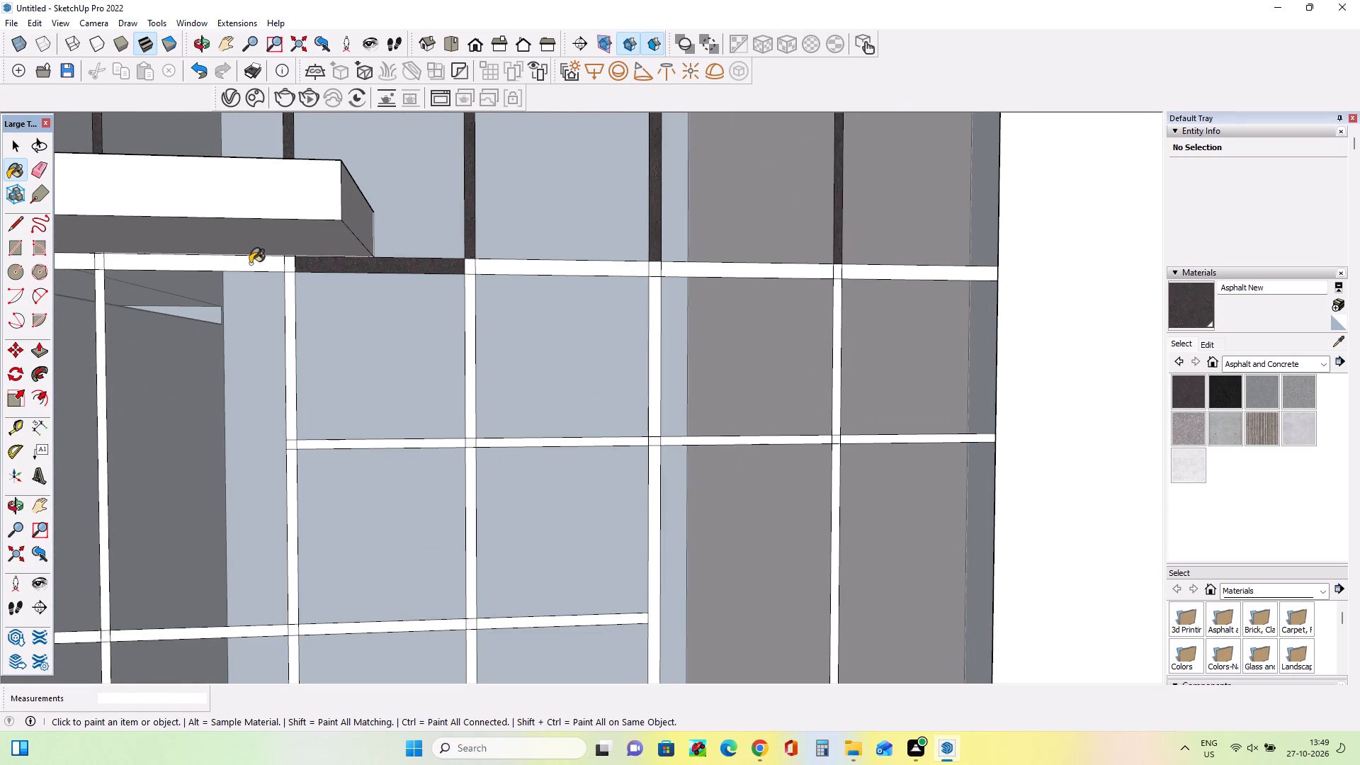
left_click(250, 263)
left_click(285, 261)
scroll(286, 266, "up", 3)
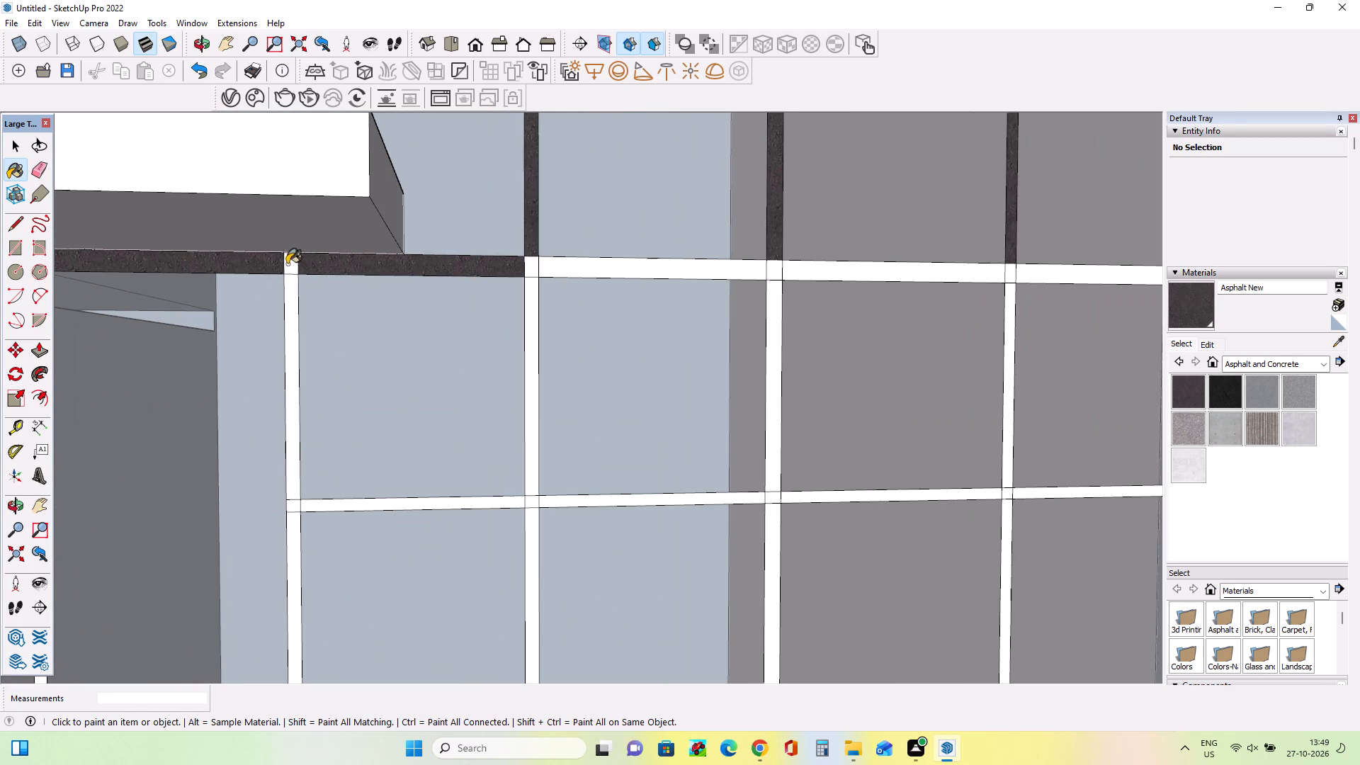
left_click(293, 263)
left_click(532, 272)
left_click(563, 270)
left_click(771, 278)
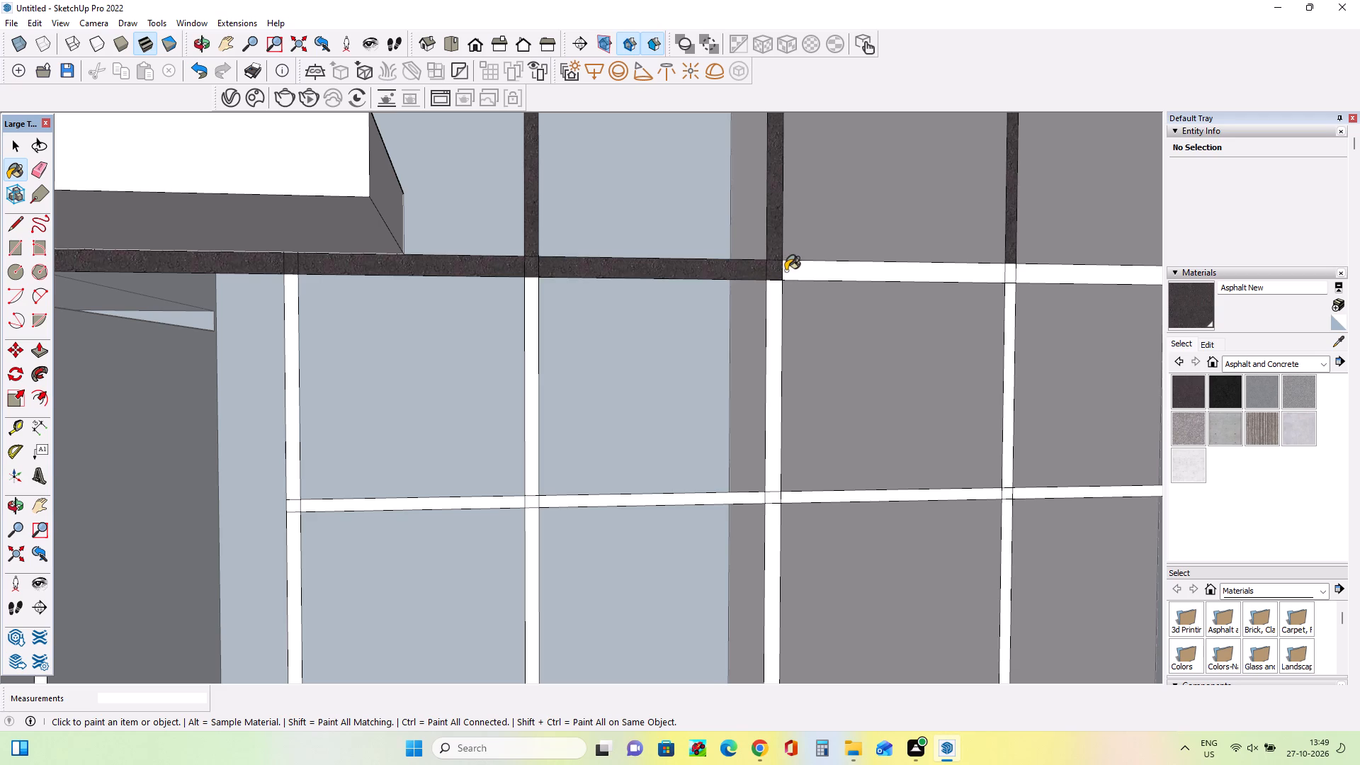
left_click(786, 271)
left_click(1007, 276)
left_click(1026, 275)
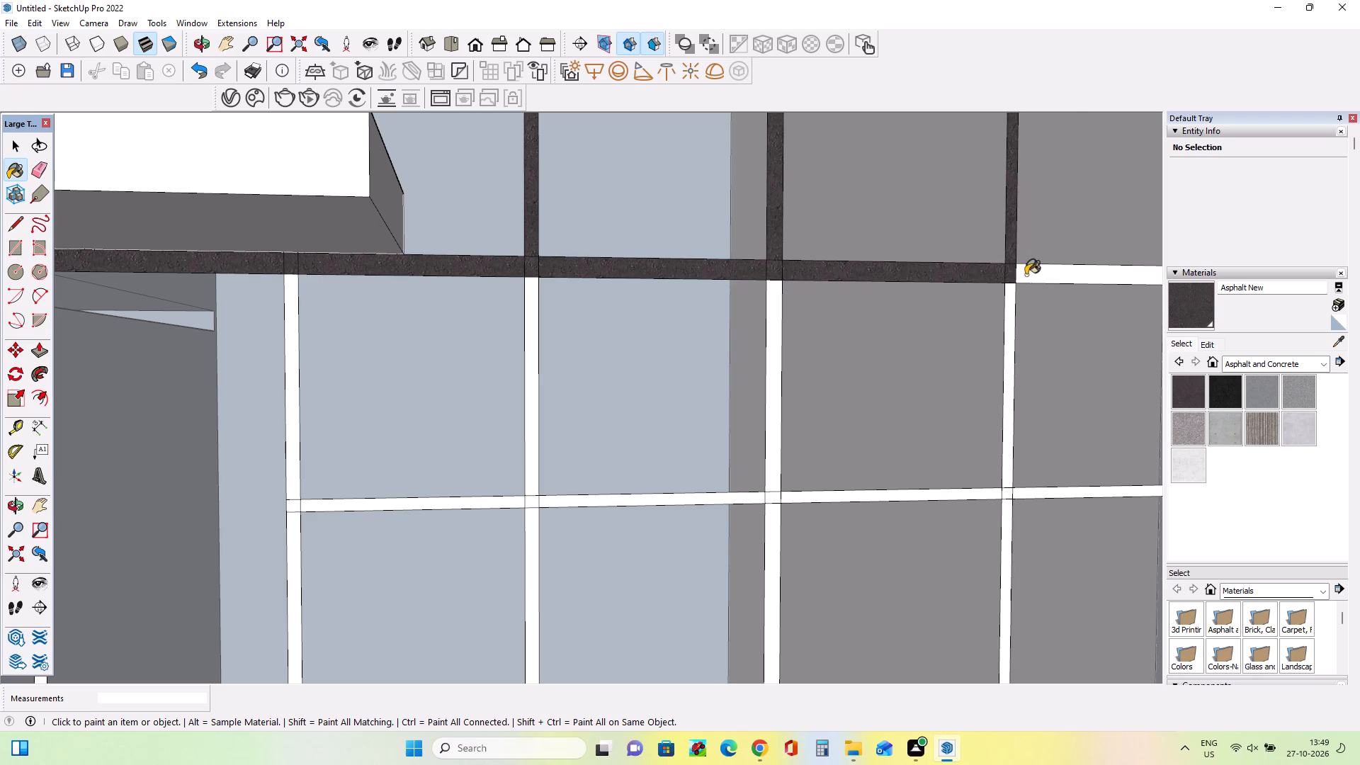
Paint the fourth bar's outer end segment under the canopy and the first and second mullions directly below it with Asphalt New.
scroll(1039, 269, "down", 12)
scroll(727, 259, "up", 3)
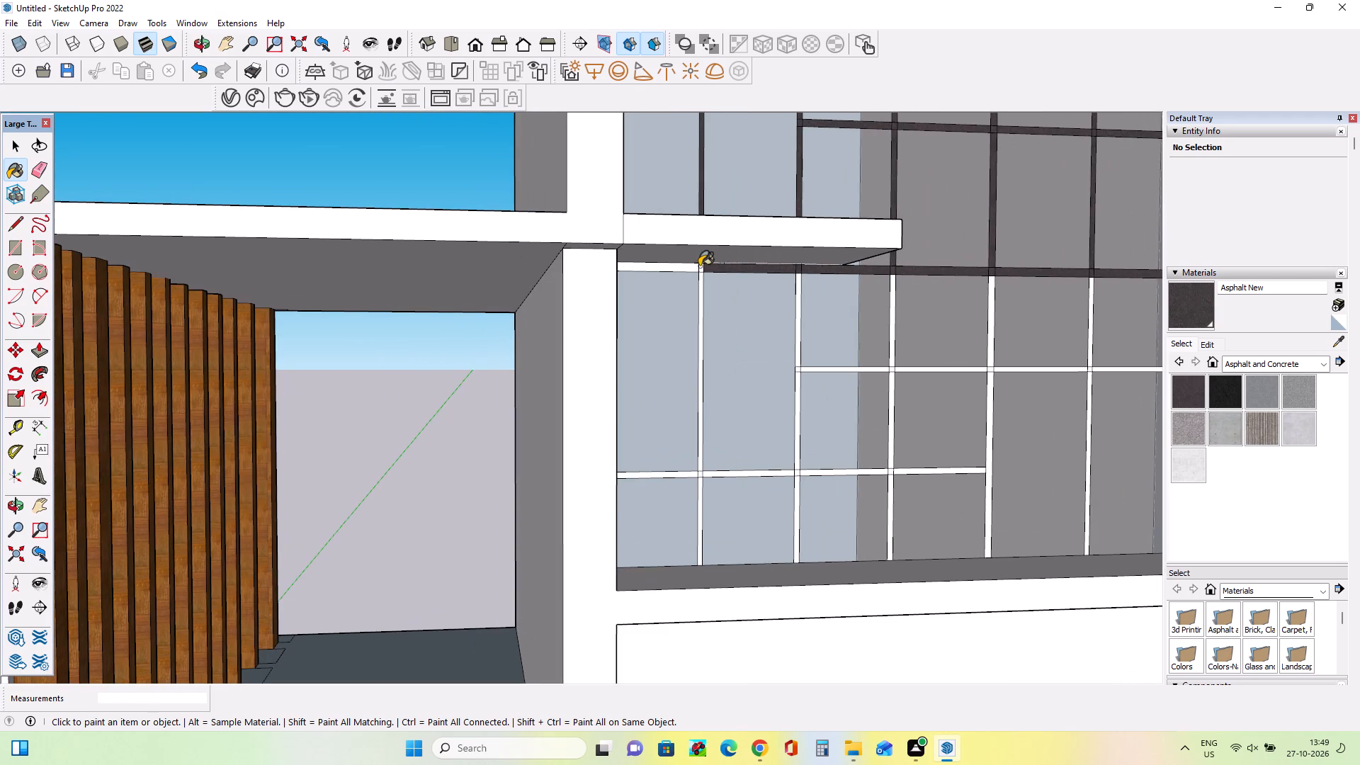
left_click(693, 267)
scroll(696, 276, "up", 7)
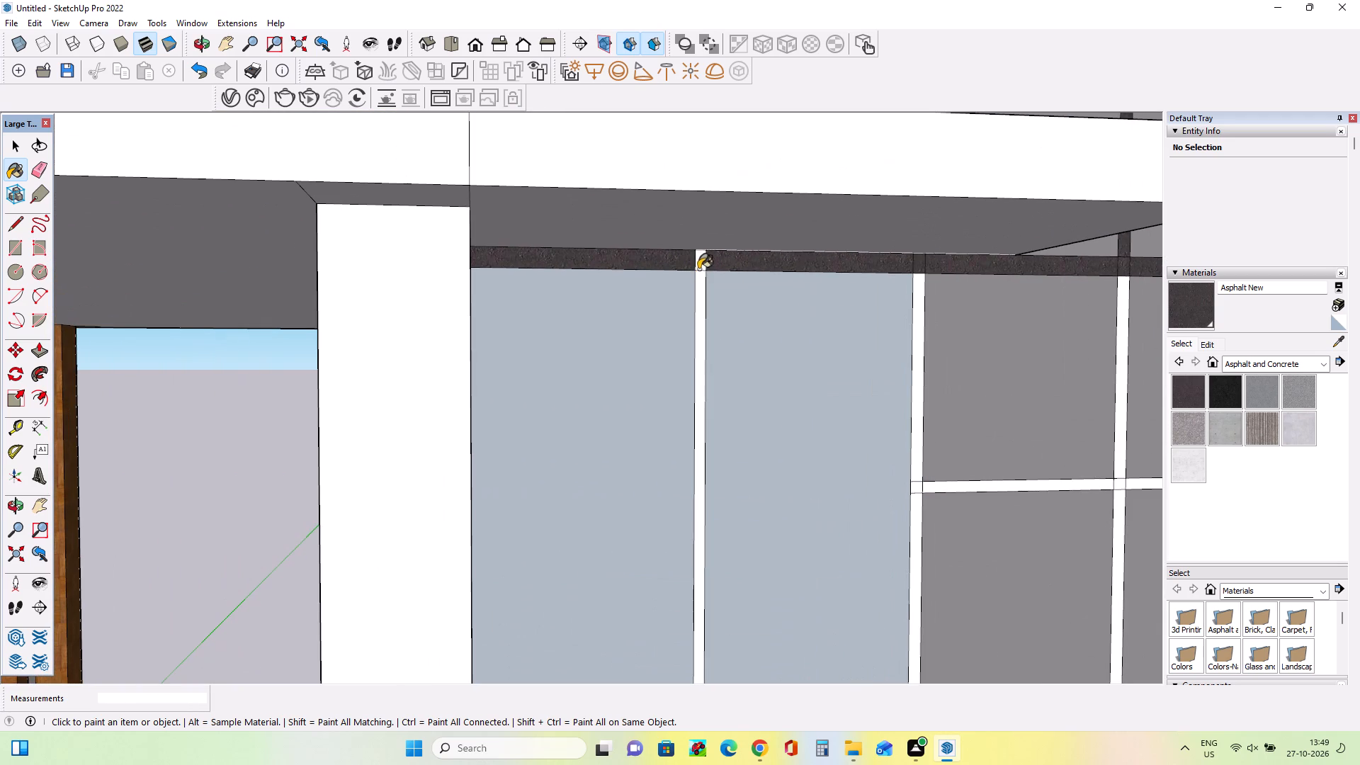
left_click(701, 261)
left_click(700, 292)
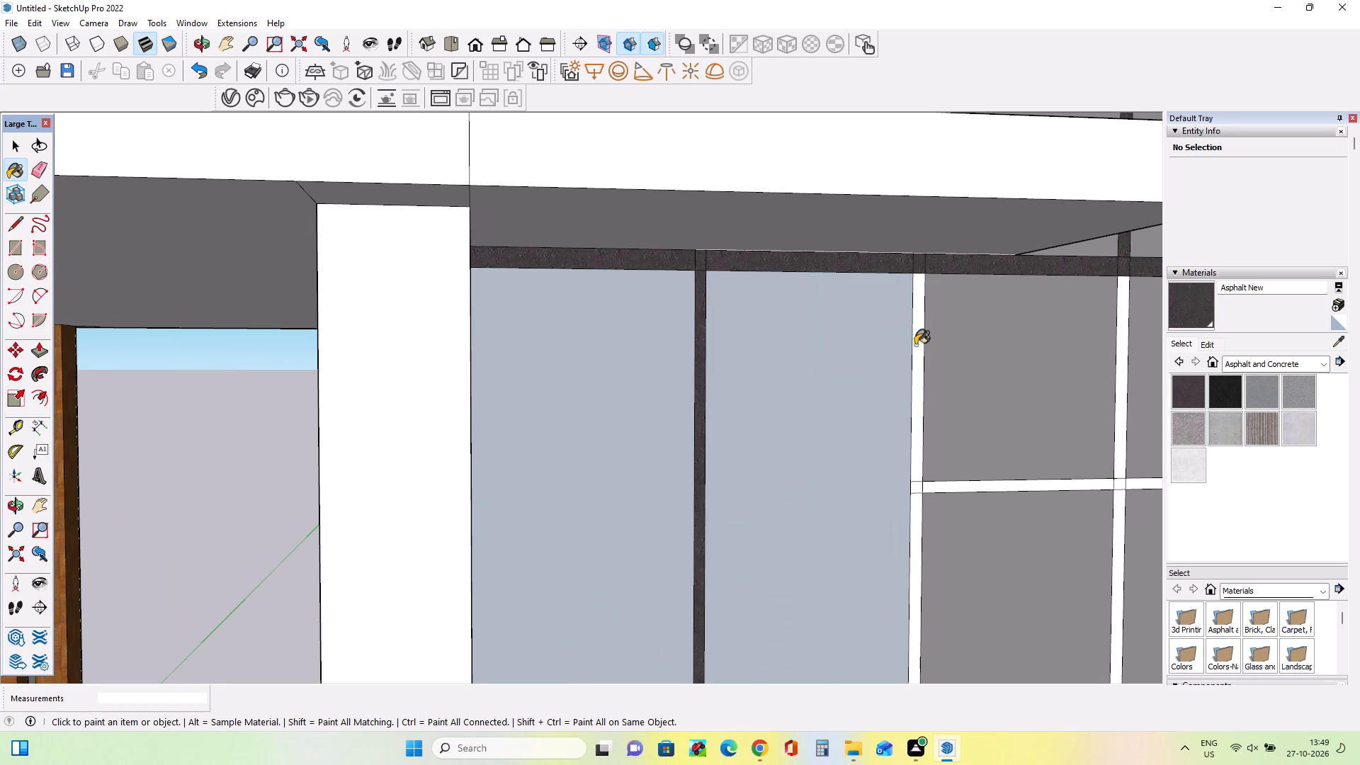
left_click(923, 349)
Paint the third, fourth and fifth mullions between the fourth and fifth horizontal bars with Asphalt New.
scroll(375, 267, "down", 15)
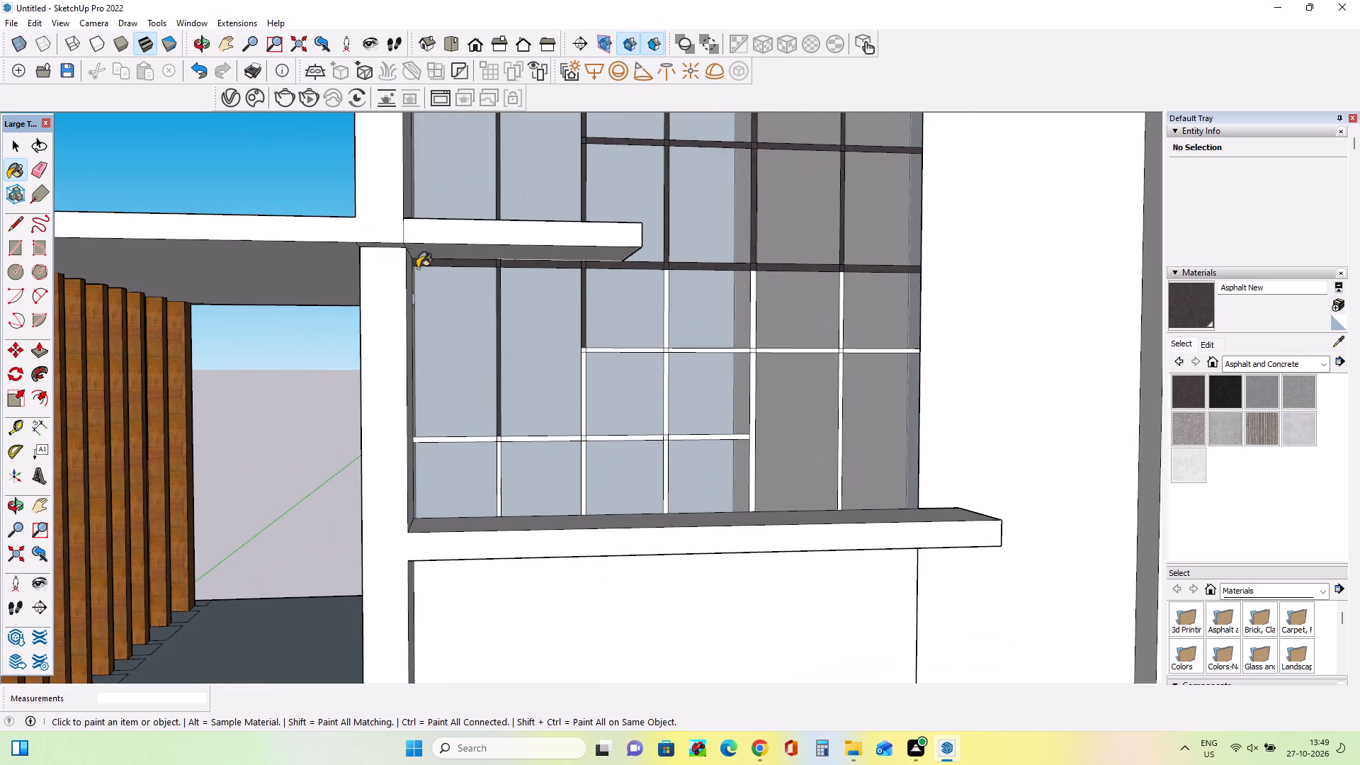
scroll(618, 303, "up", 7)
left_click(628, 308)
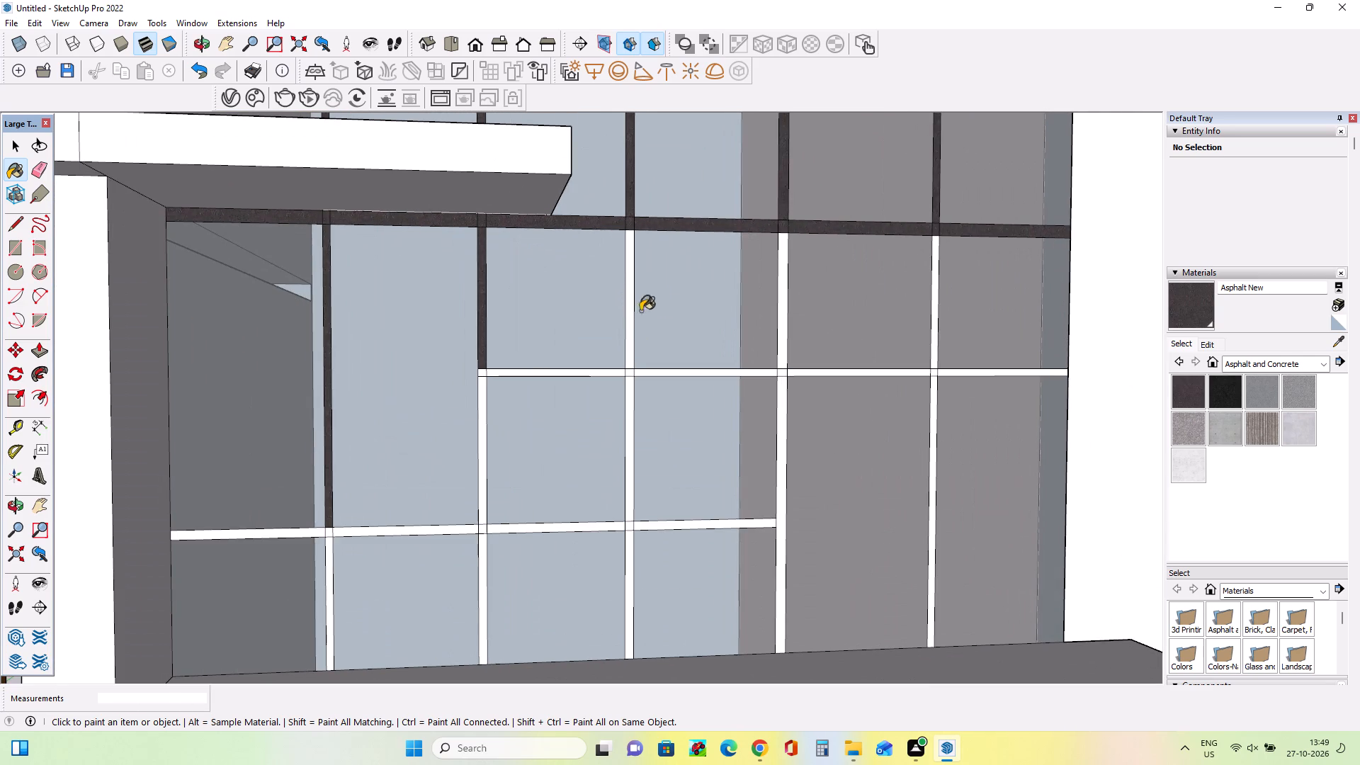
scroll(800, 343, "up", 1)
left_click(781, 341)
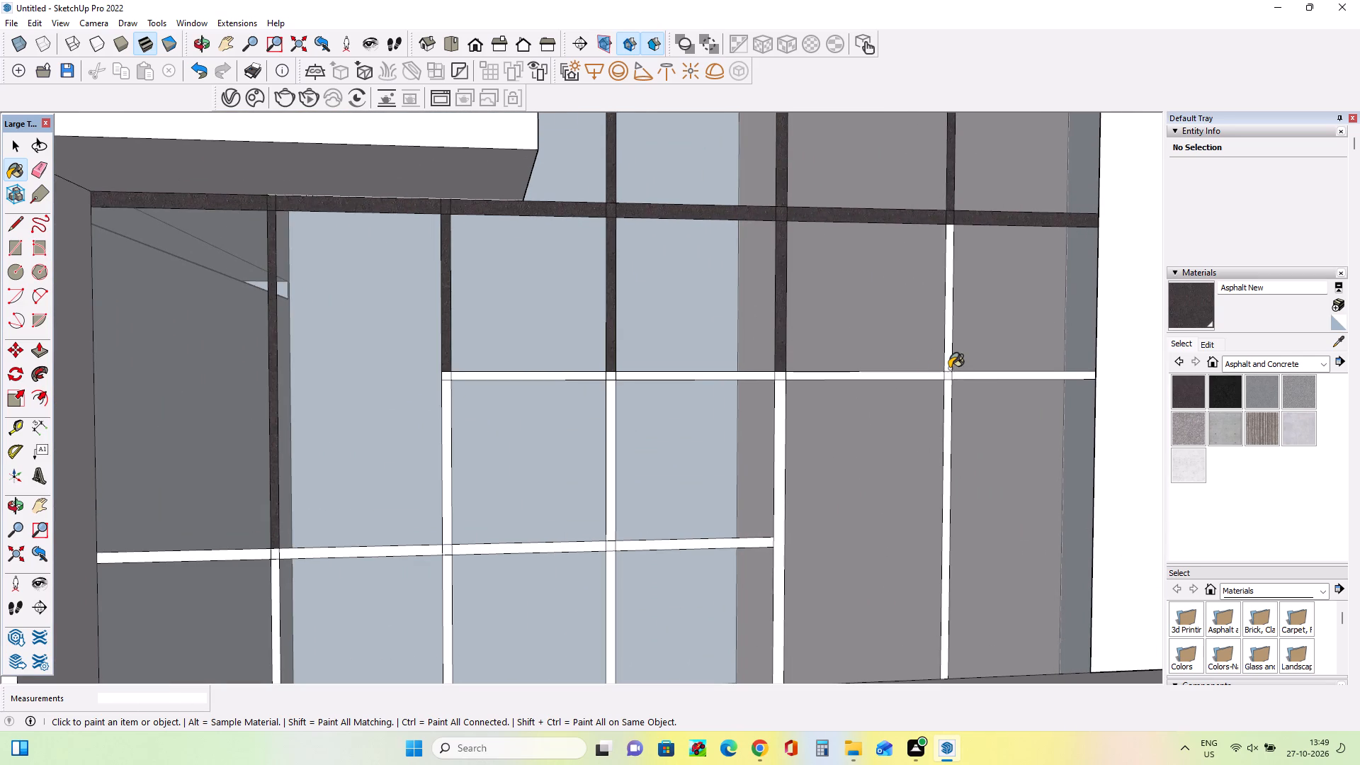
left_click(949, 368)
Paint the fifth horizontal bar's segments and the third, fourth and fifth mullions directly beneath it with Asphalt New.
left_click(959, 377)
scroll(951, 385, "up", 3)
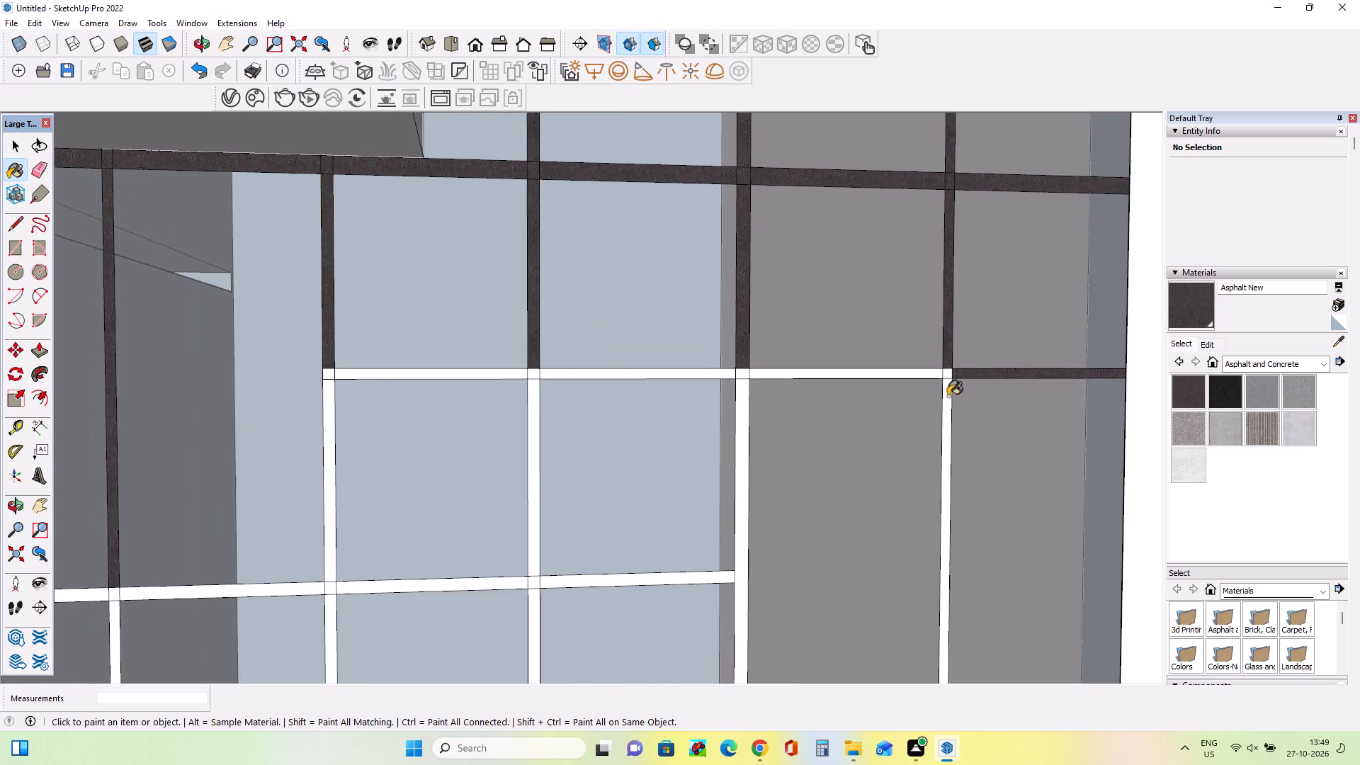
left_click(948, 397)
left_click(948, 378)
left_click(905, 370)
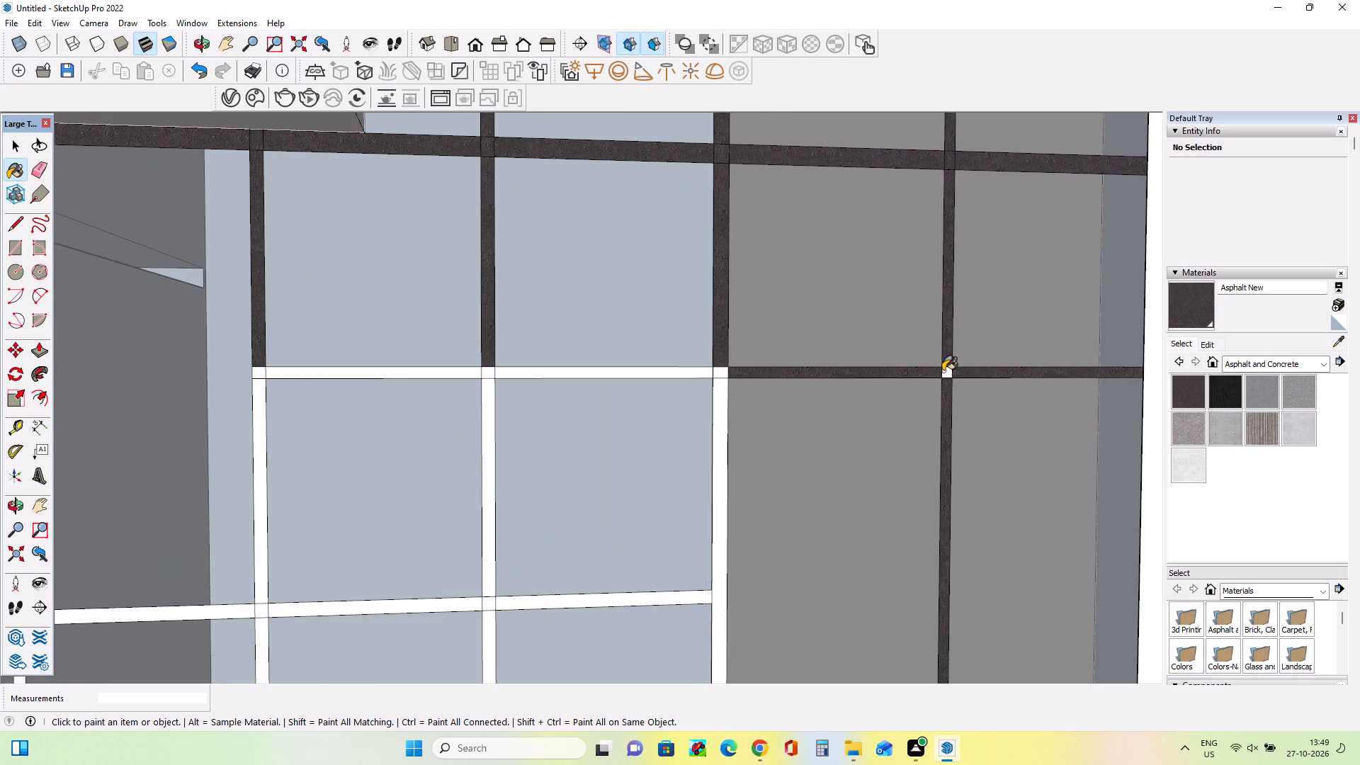
left_click(943, 371)
left_click(696, 375)
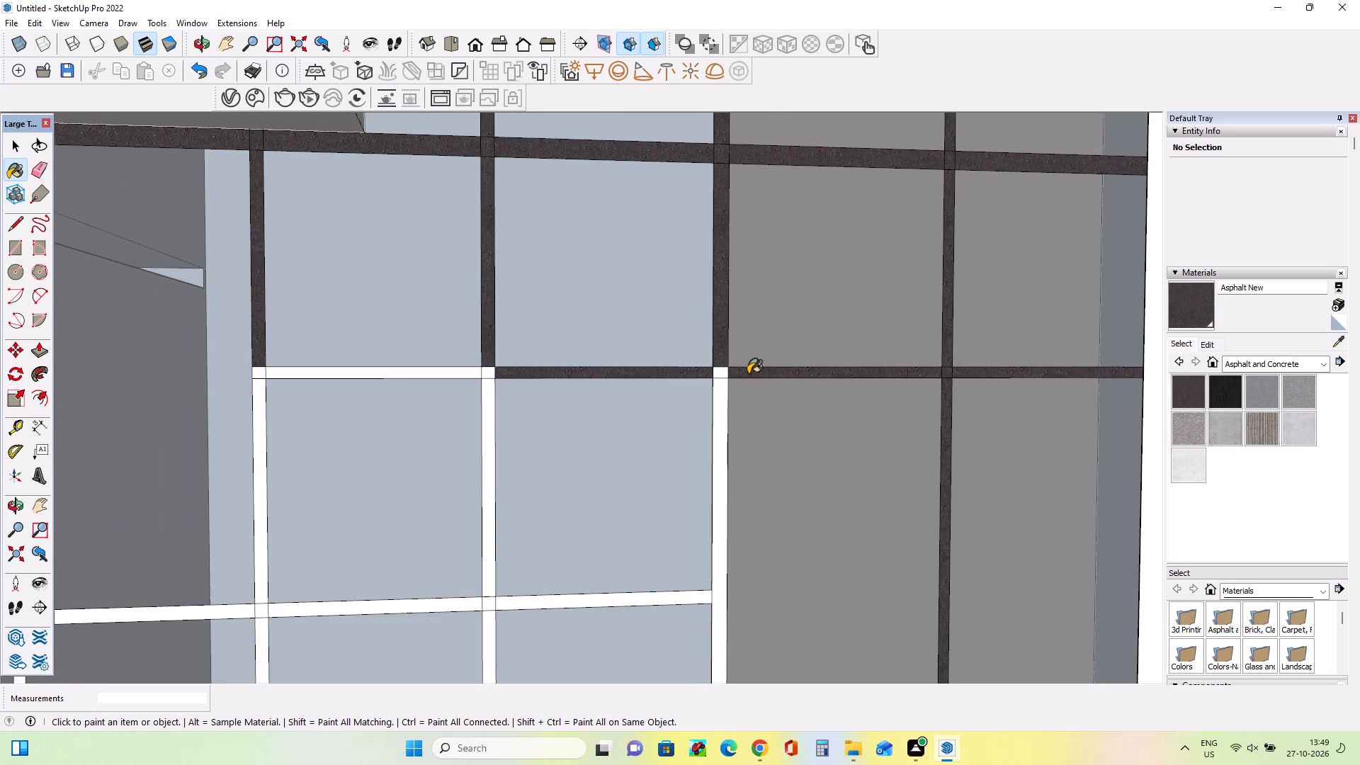
left_click(719, 373)
left_click(727, 399)
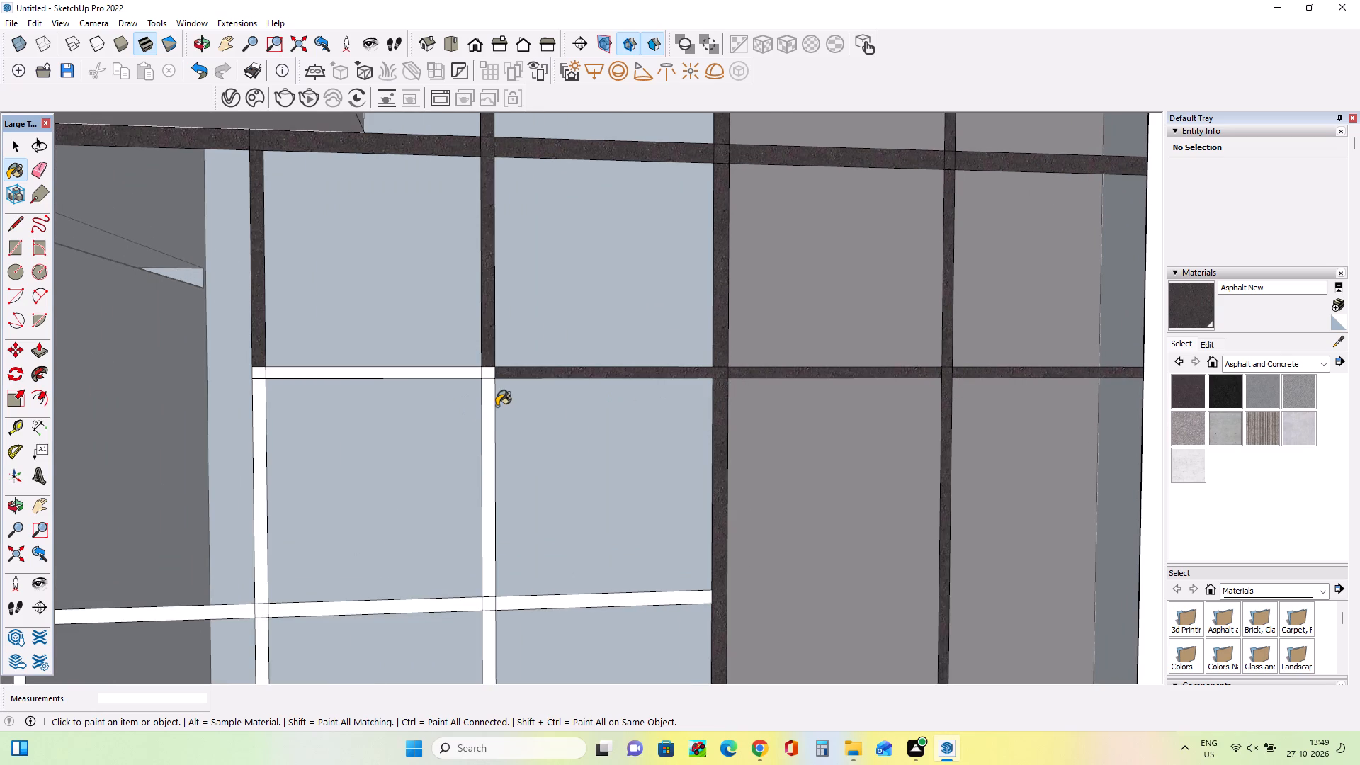
left_click(492, 403)
left_click(489, 377)
left_click(447, 371)
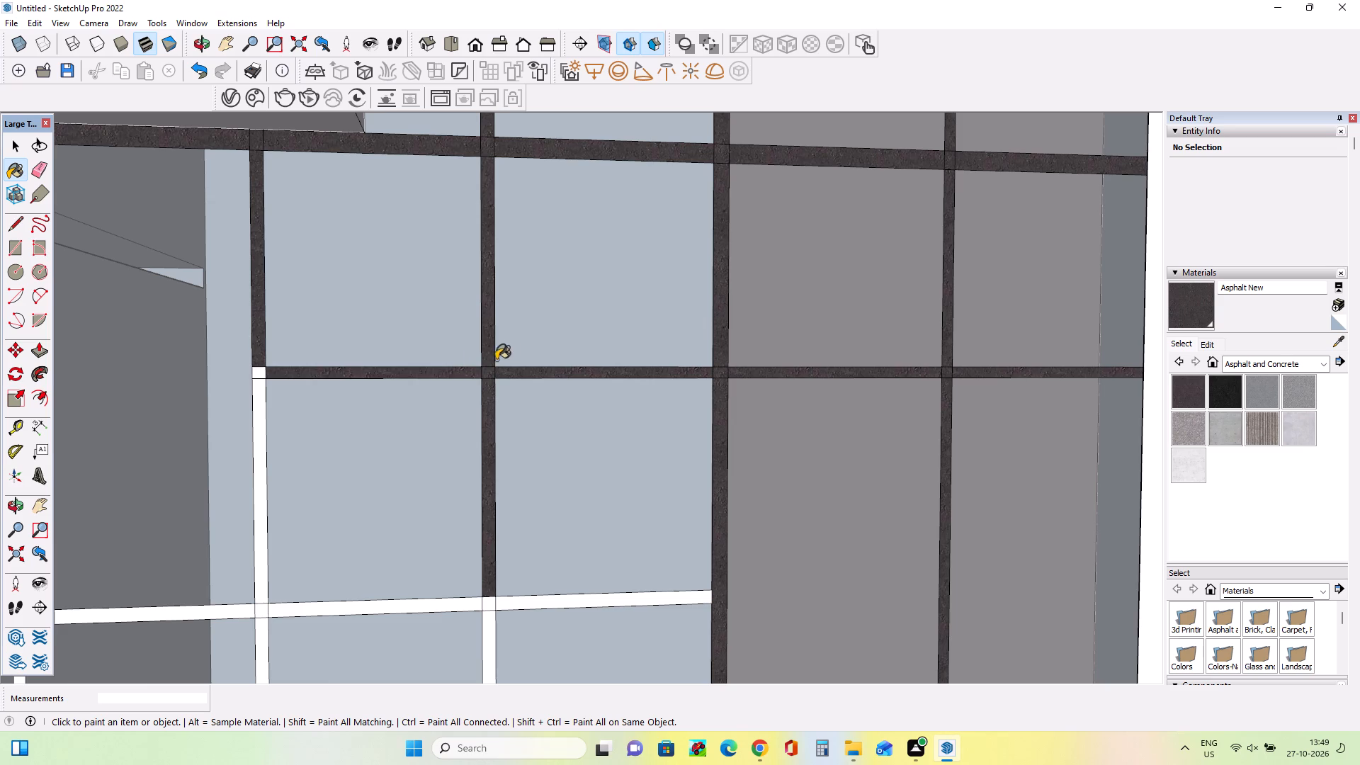
Paint the lowest horizontal bar from the first to the fourth mullion, and the second and third mullions down to the sill, with Asphalt New.
scroll(506, 353, "down", 10)
scroll(448, 477, "up", 7)
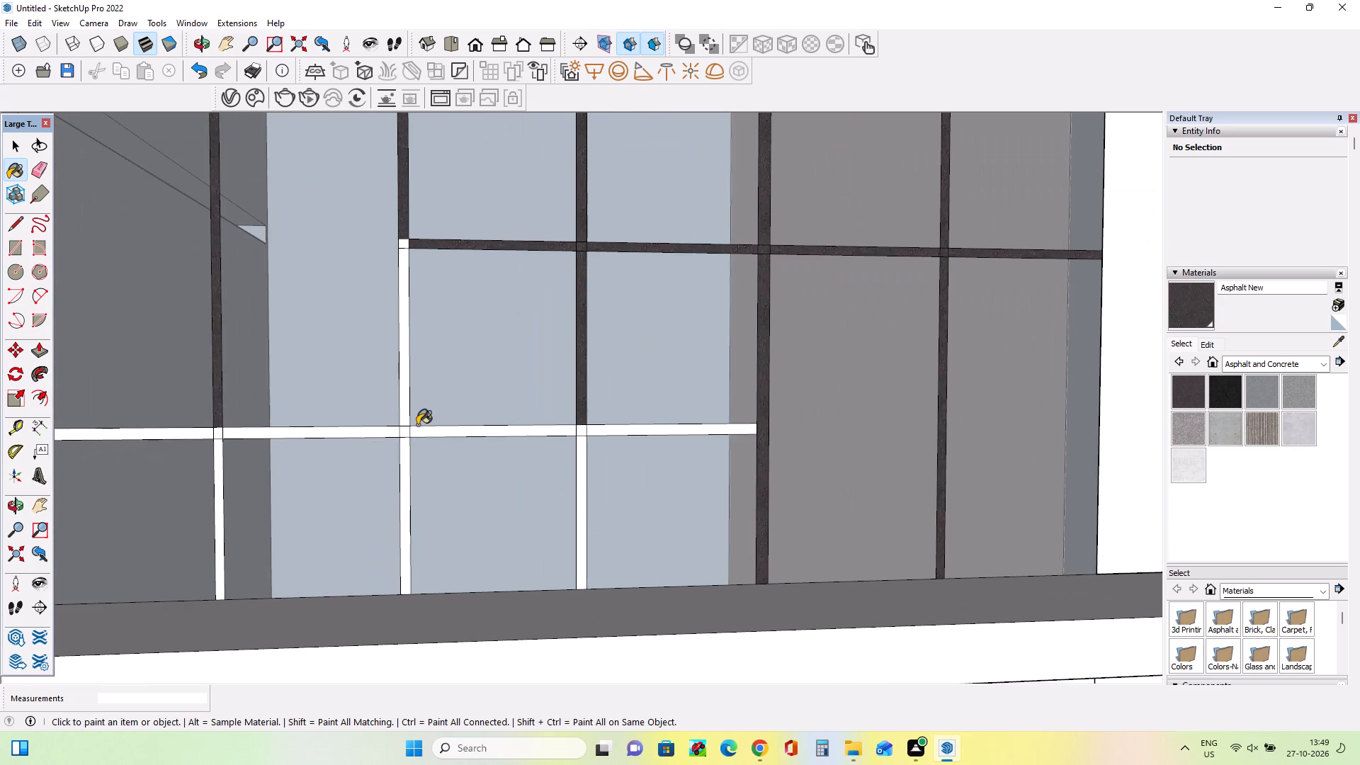
left_click(414, 433)
left_click(401, 429)
left_click(402, 414)
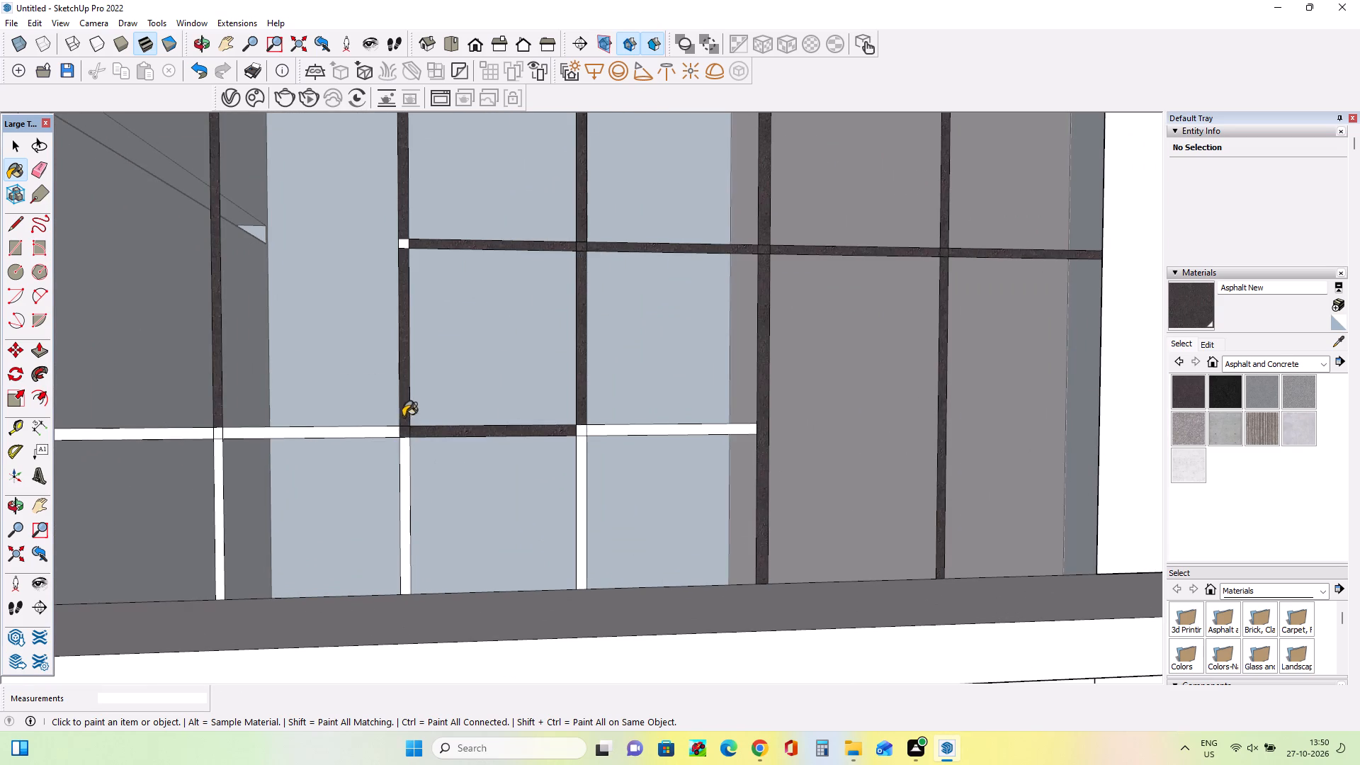
left_click(392, 433)
left_click(403, 465)
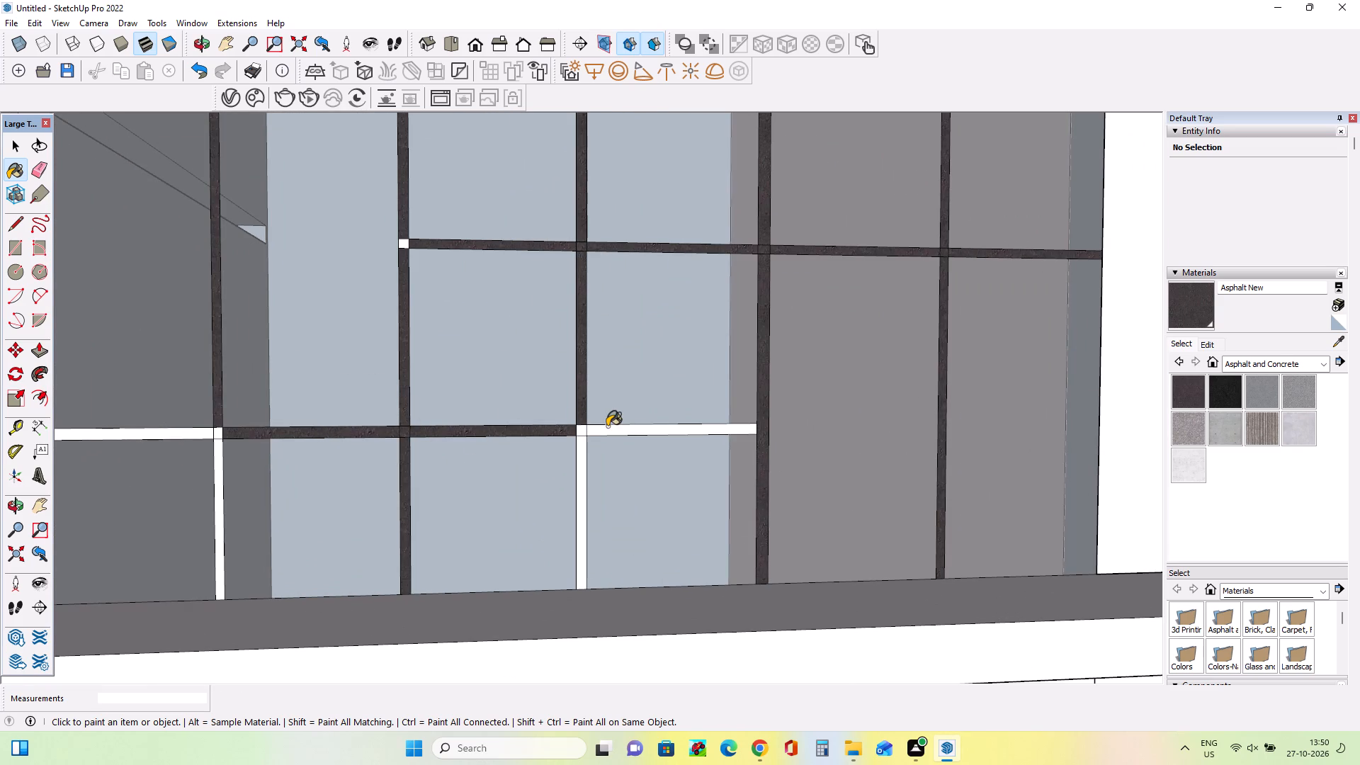
left_click(608, 429)
scroll(570, 435, "up", 4)
left_click(584, 421)
left_click(582, 487)
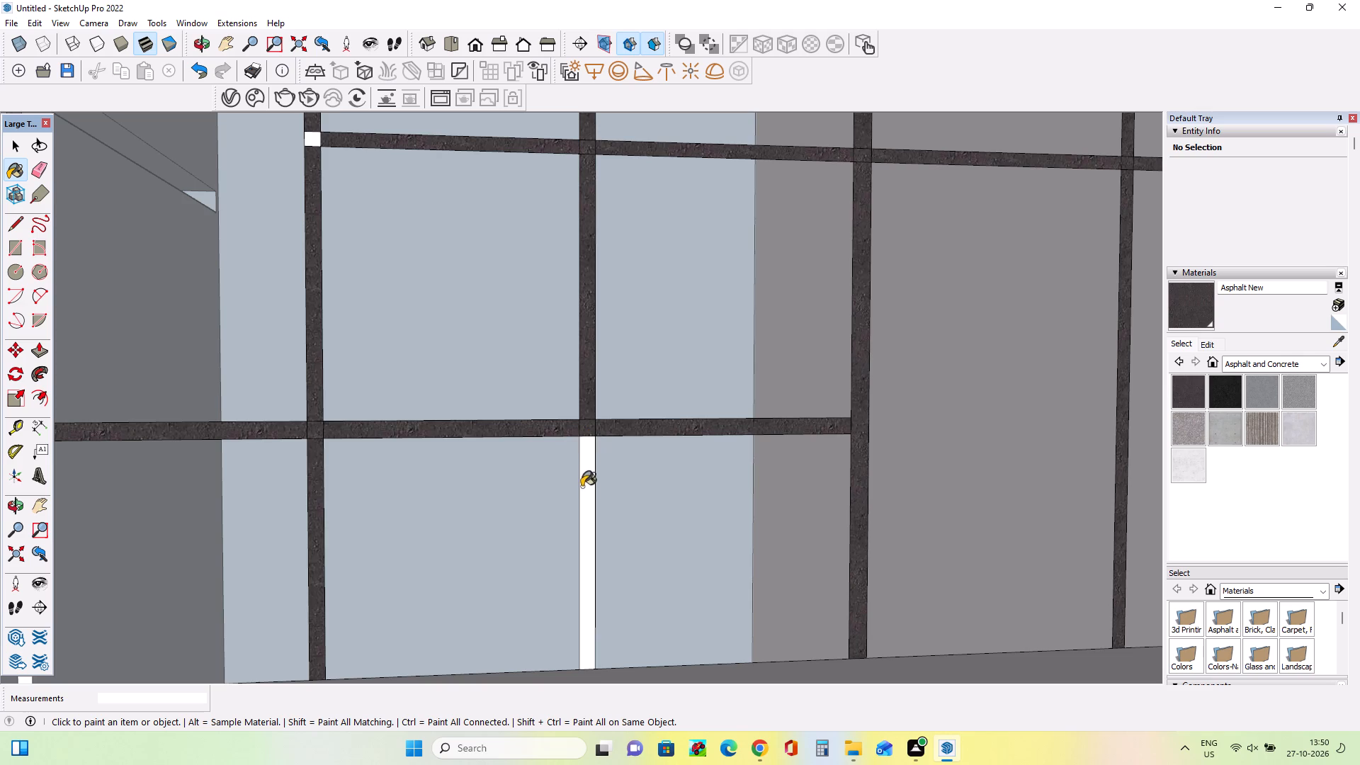
Paint the fifth bar's crossing with the second mullion, the lowest bar's end segment and the first mullion's bottom piece with Asphalt New.
scroll(605, 463, "down", 9)
scroll(422, 283, "up", 9)
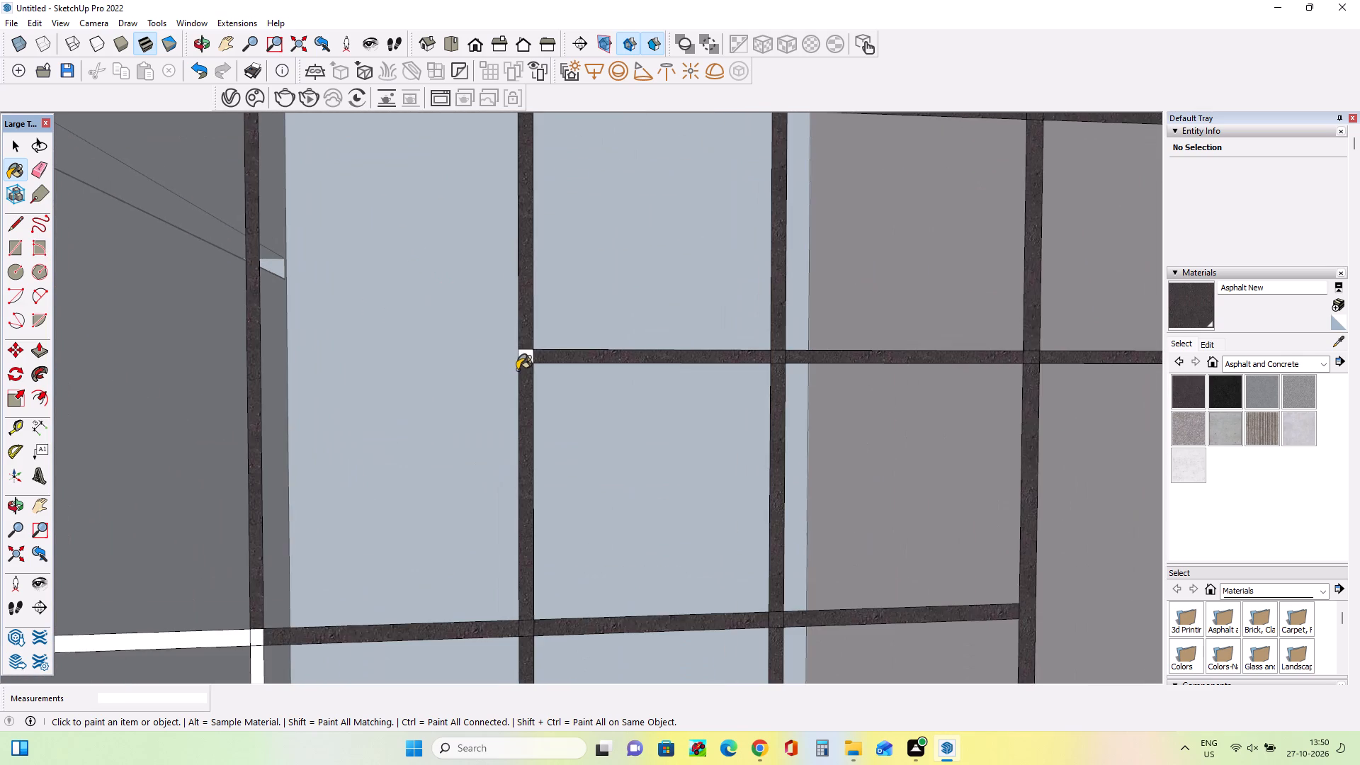
left_click(523, 357)
scroll(391, 380, "down", 10)
scroll(318, 548, "up", 2)
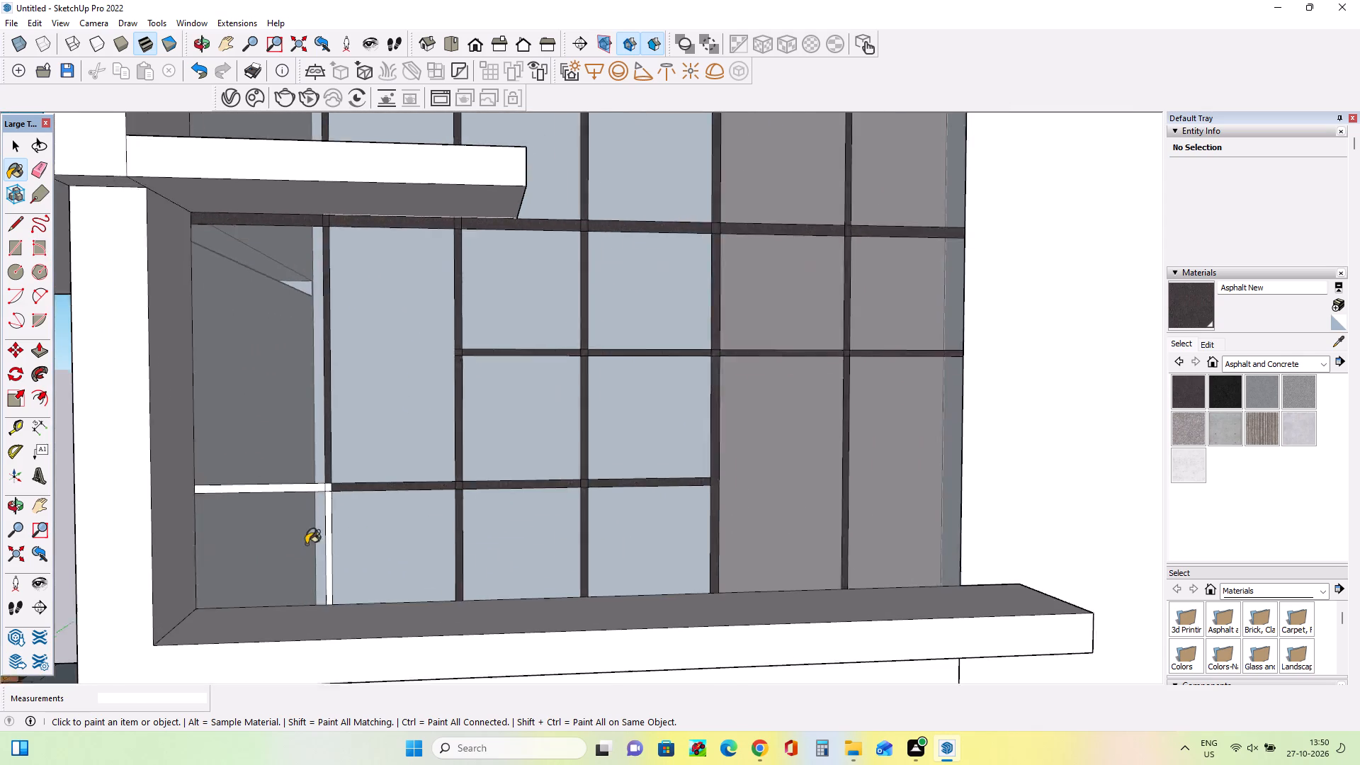
scroll(306, 544, "up", 5)
left_click(346, 494)
left_click(346, 442)
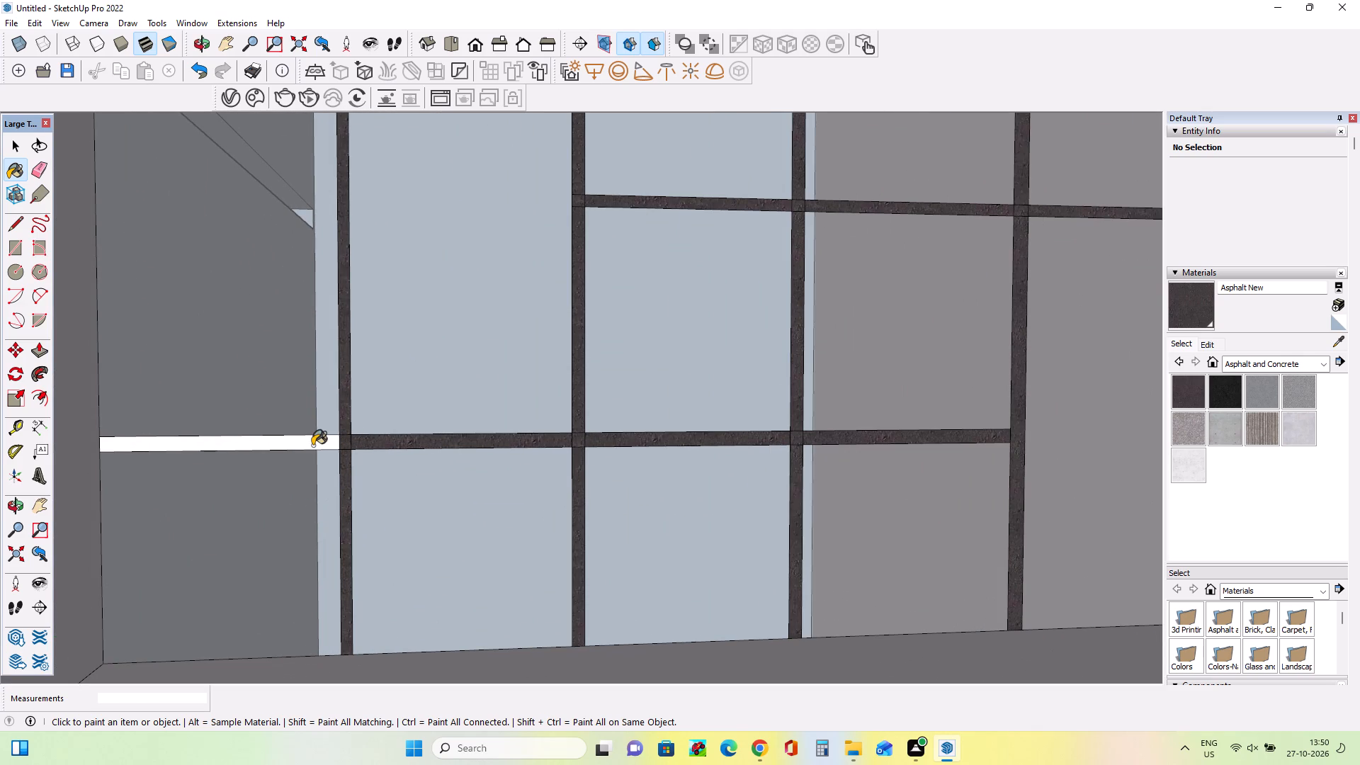
left_click(312, 446)
Examine the whole building's painted facade grid against the reference image.
scroll(438, 361, "down", 7)
scroll(475, 474, "down", 4)
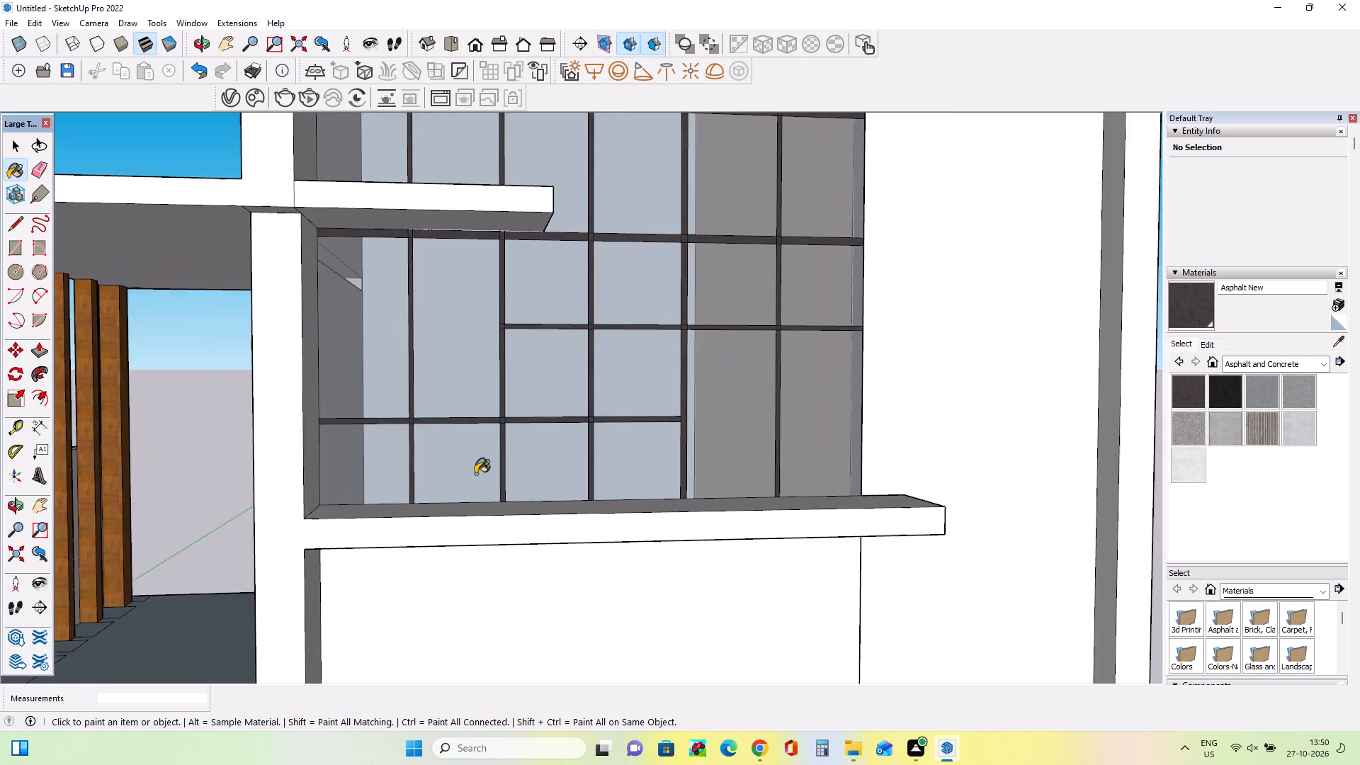
scroll(475, 474, "down", 11)
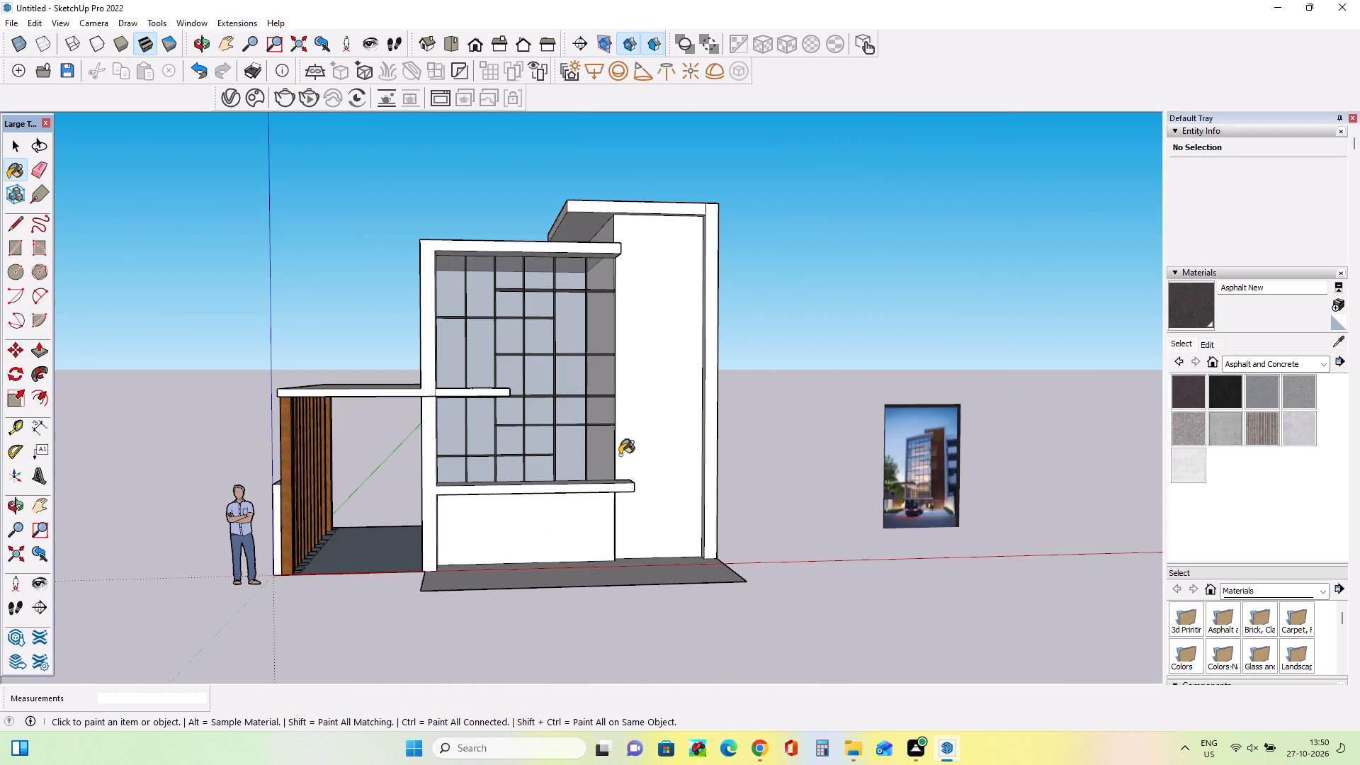
middle_click_drag(636, 469, 650, 495)
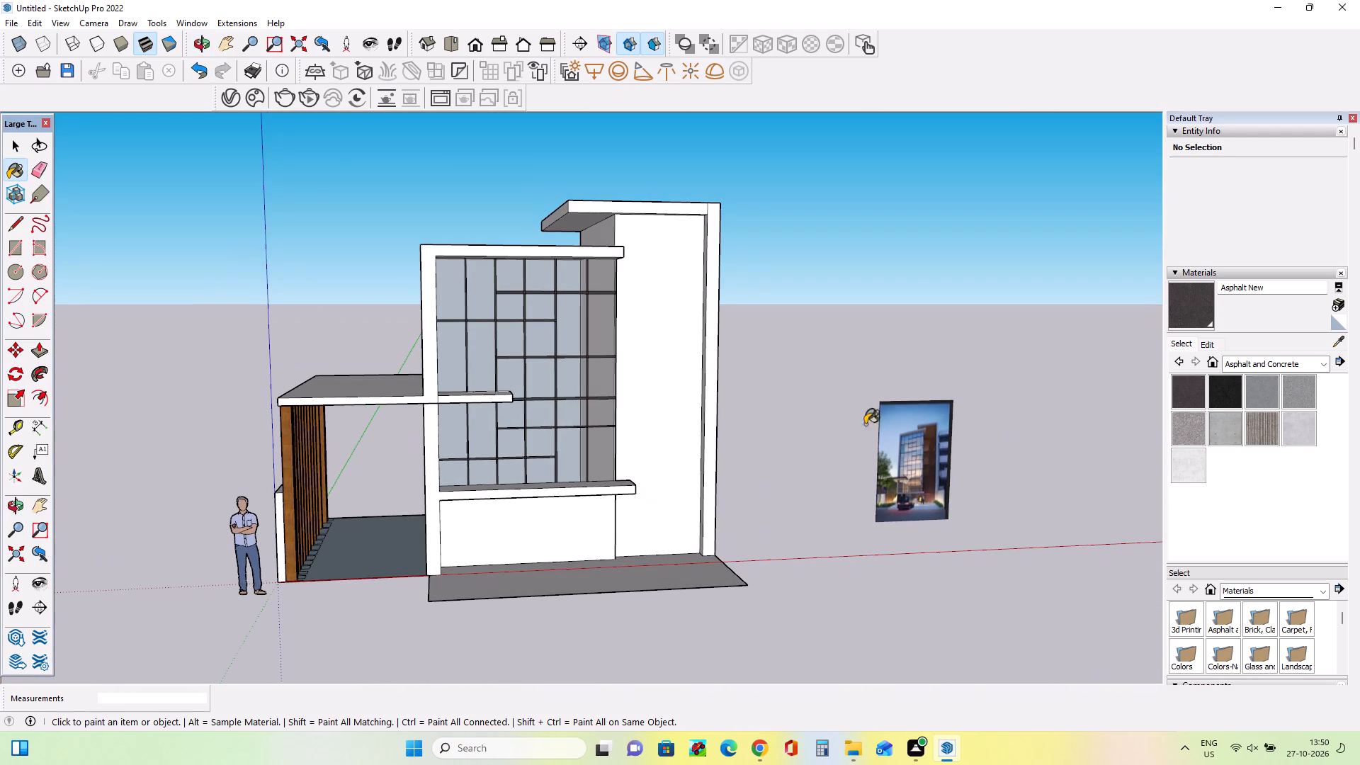
scroll(892, 443, "up", 4)
scroll(892, 444, "down", 4)
middle_click_drag(929, 448, 869, 446)
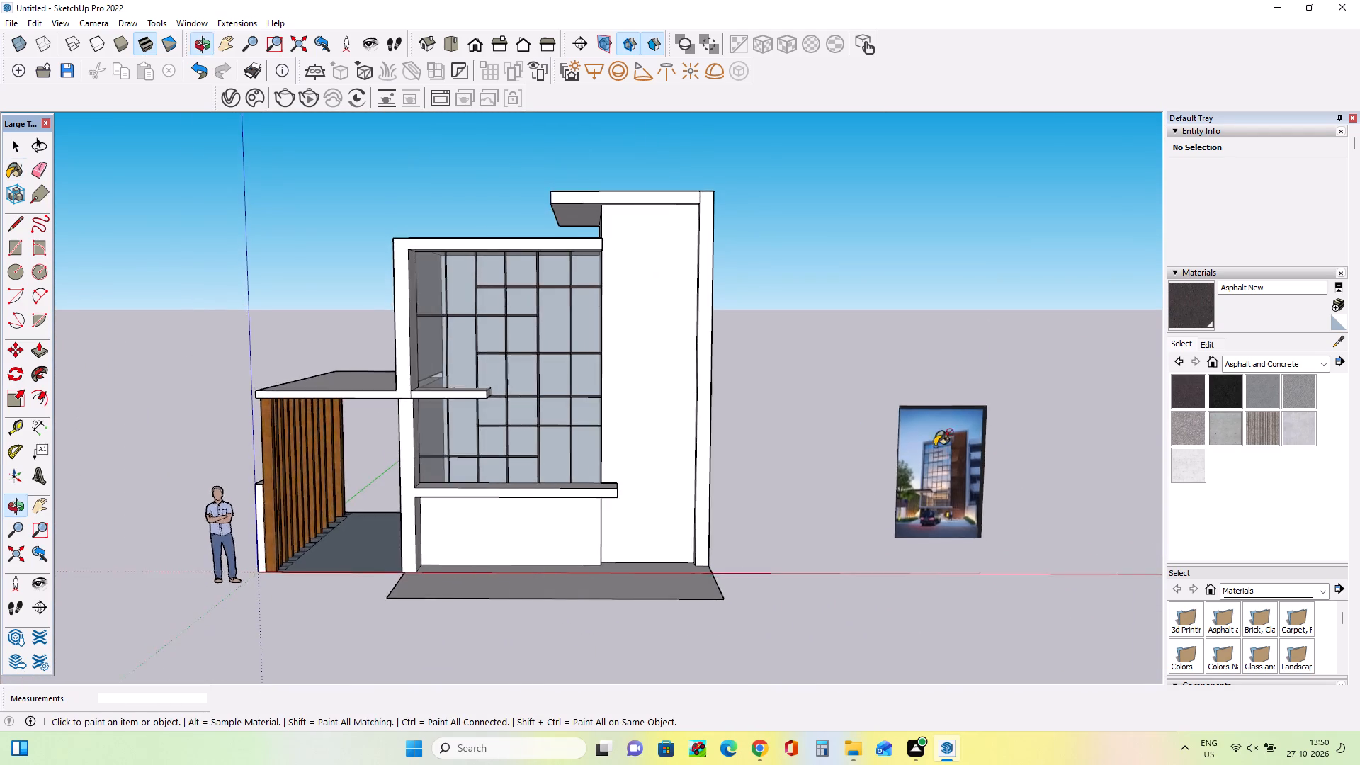
Examine the reference image's upper facade and brick tower, and compare them with the modelled building from the front and side.
scroll(975, 447, "up", 20)
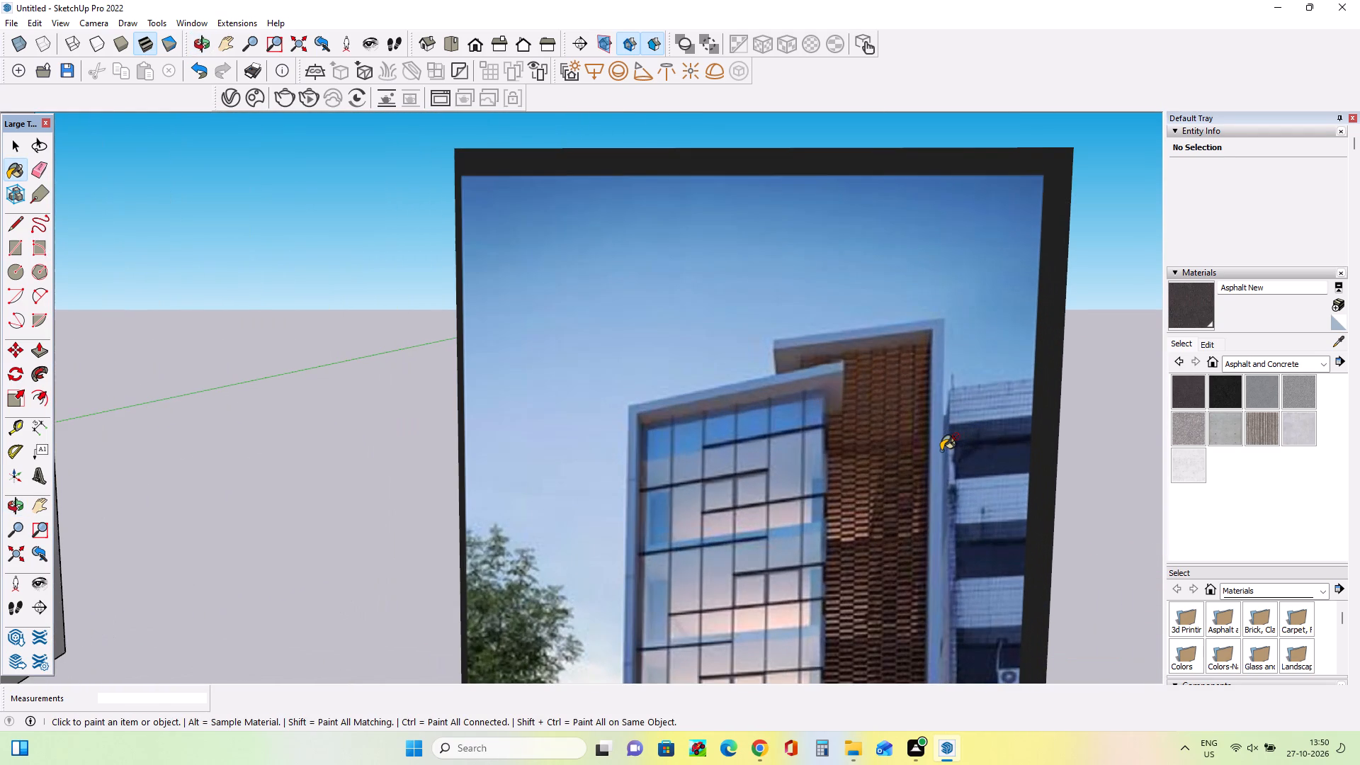
scroll(803, 409, "down", 11)
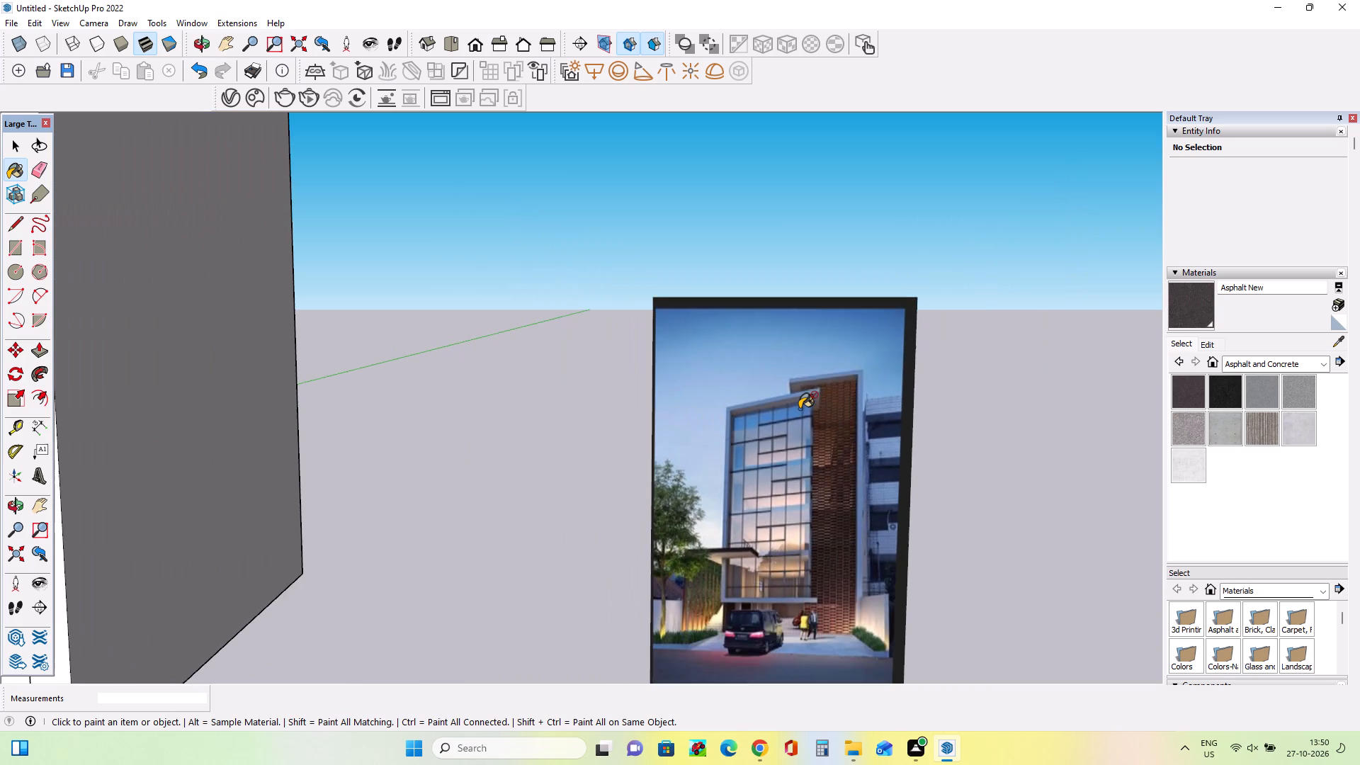
scroll(801, 408, "down", 4)
middle_click_drag(839, 467, 843, 484)
scroll(843, 484, "down", 7)
middle_click_drag(304, 477, 317, 452)
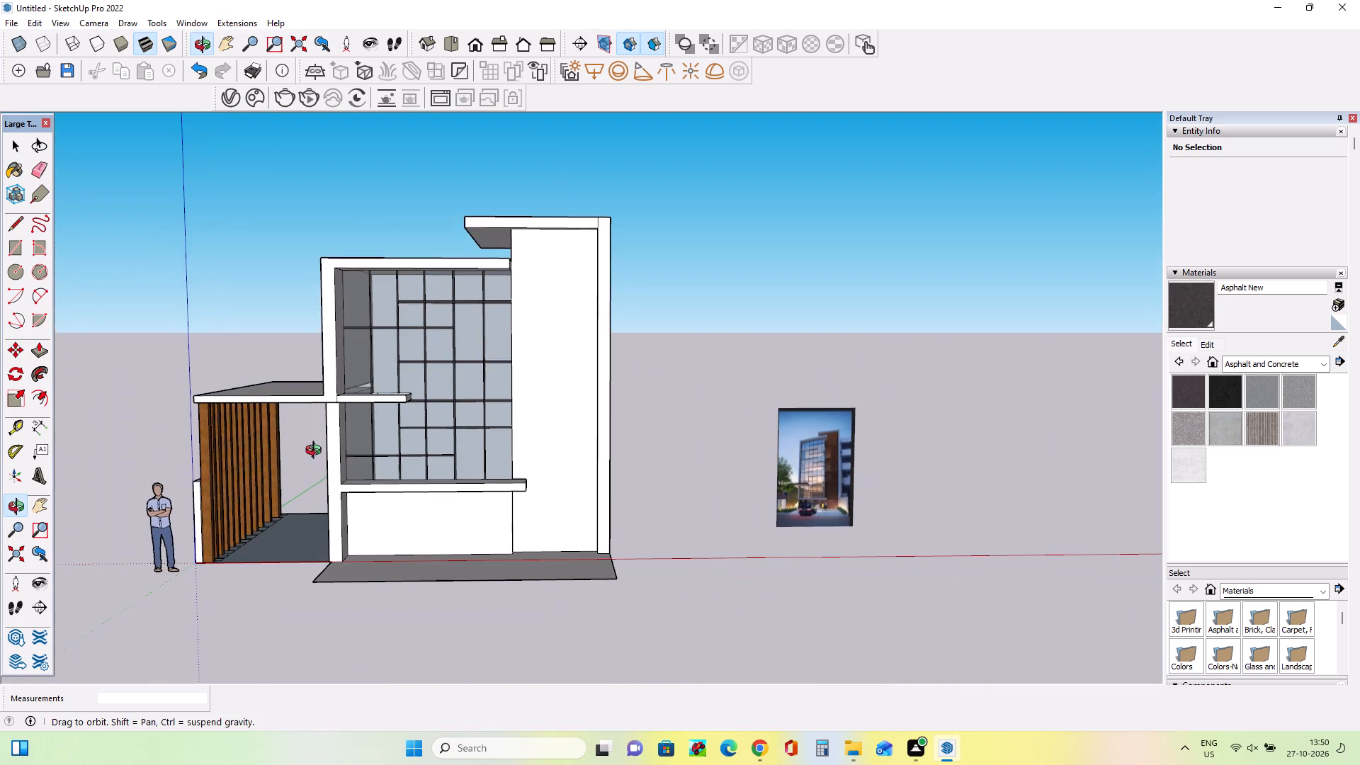
middle_click_drag(317, 452, 327, 463)
scroll(573, 336, "up", 3)
middle_click_drag(552, 380, 455, 408)
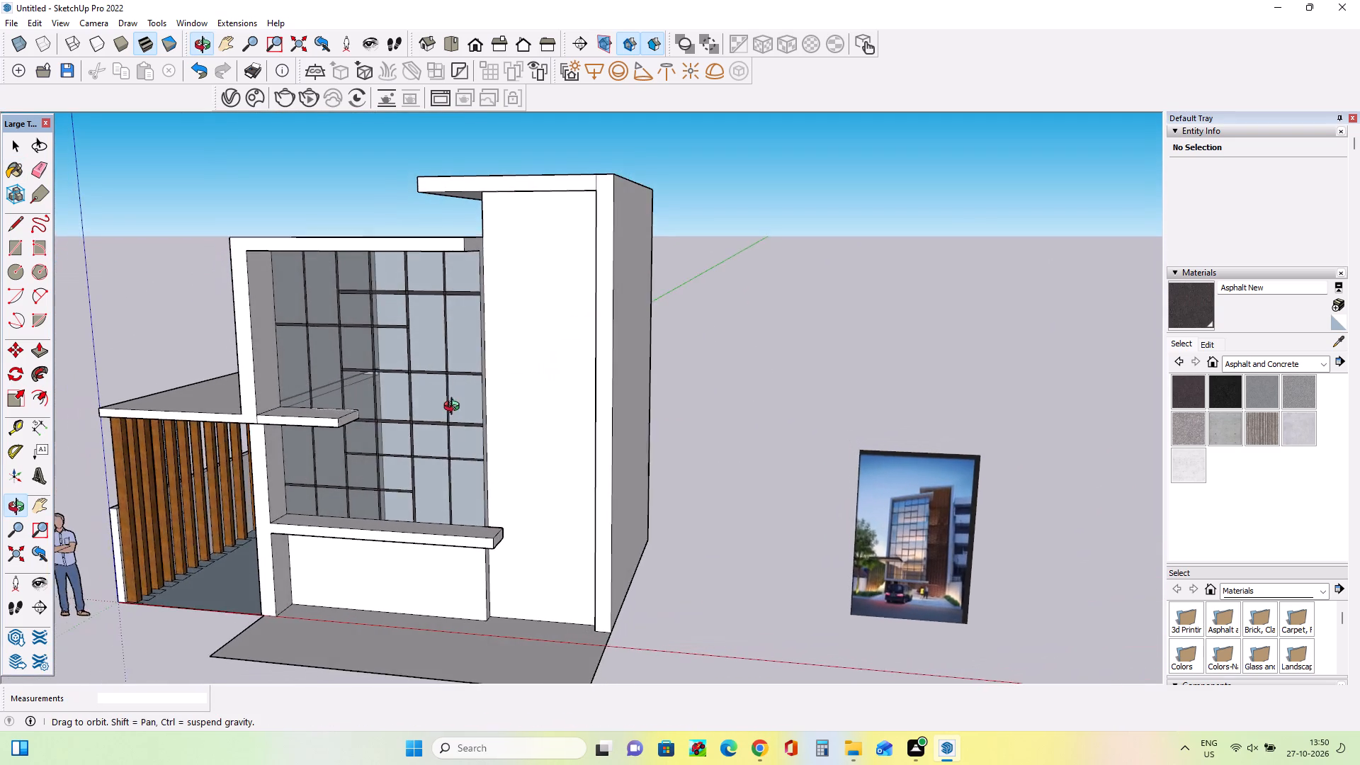
middle_click_drag(455, 408, 495, 406)
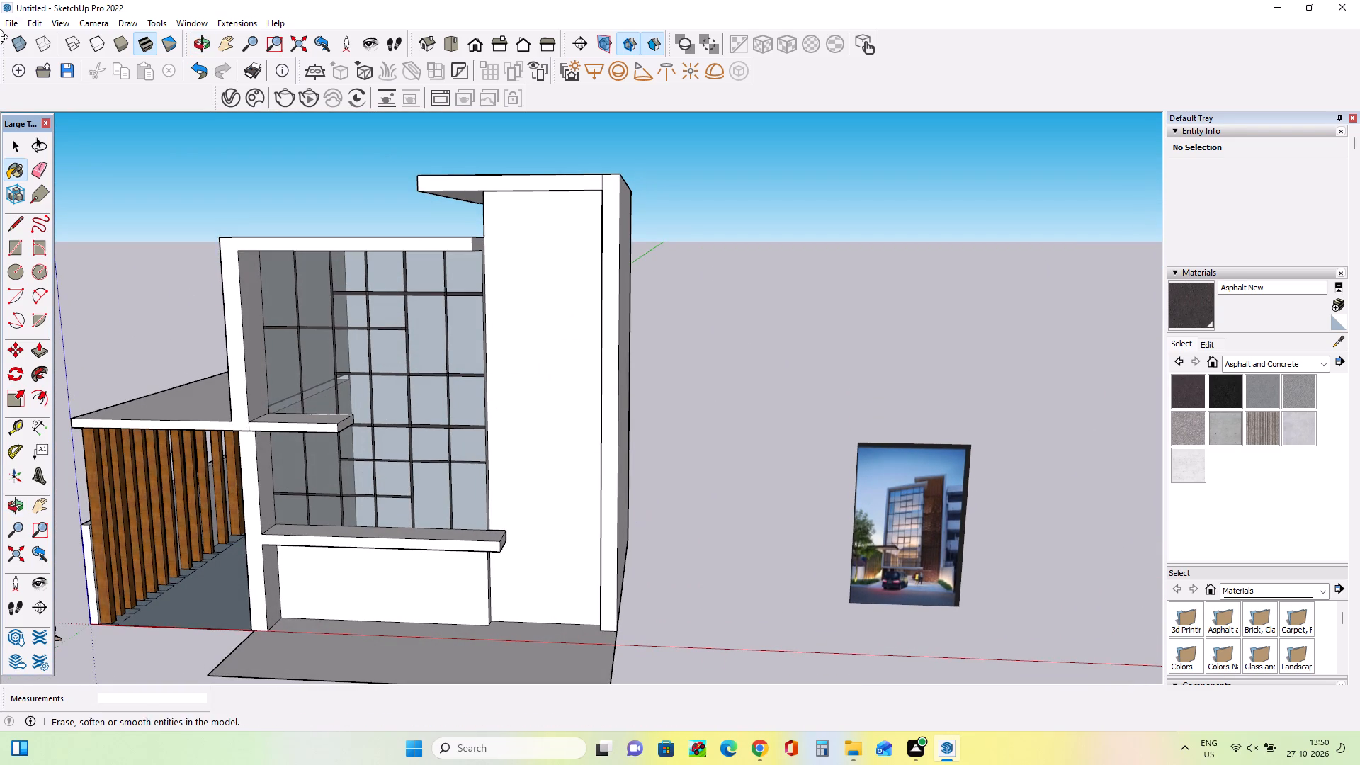
Import the SketchUp model CỔNG+3+(4) from the Downloads folder into the building scene.
left_click(13, 22)
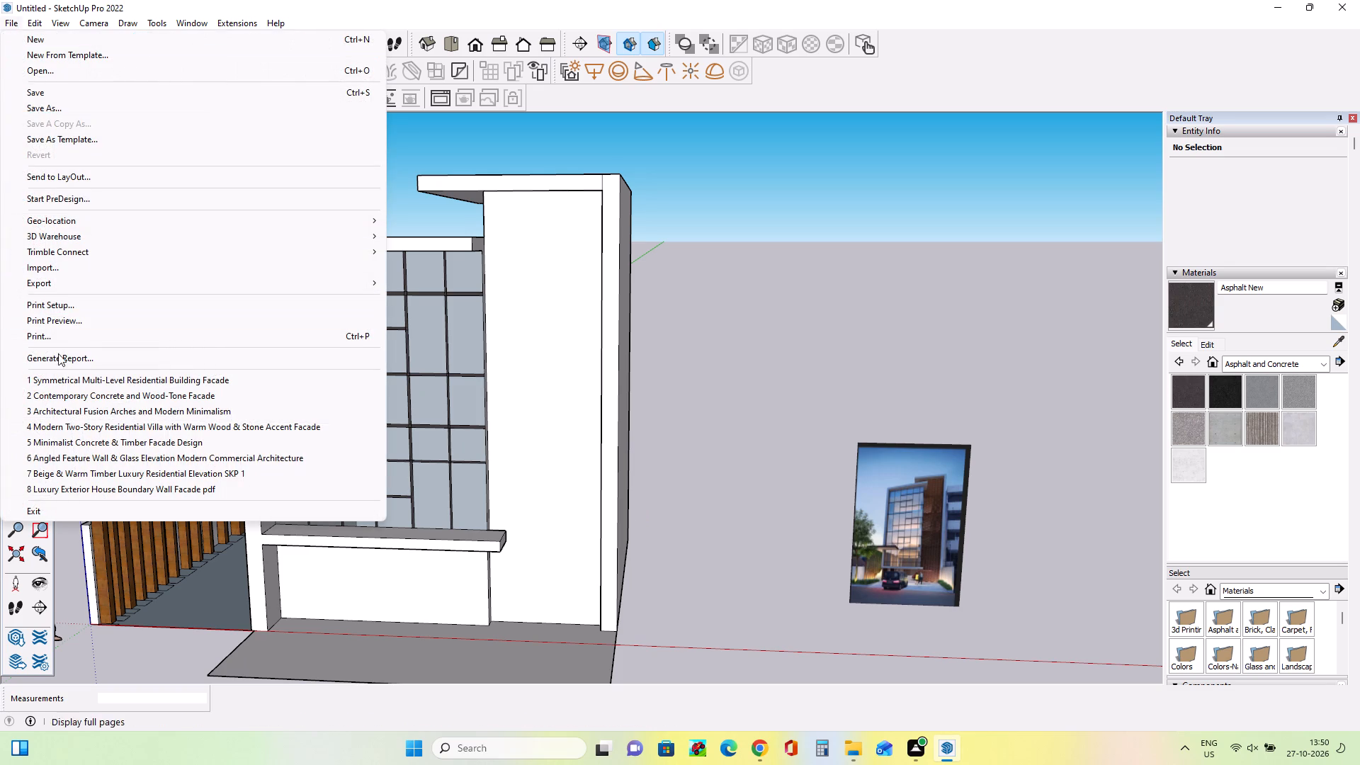
left_click(64, 271)
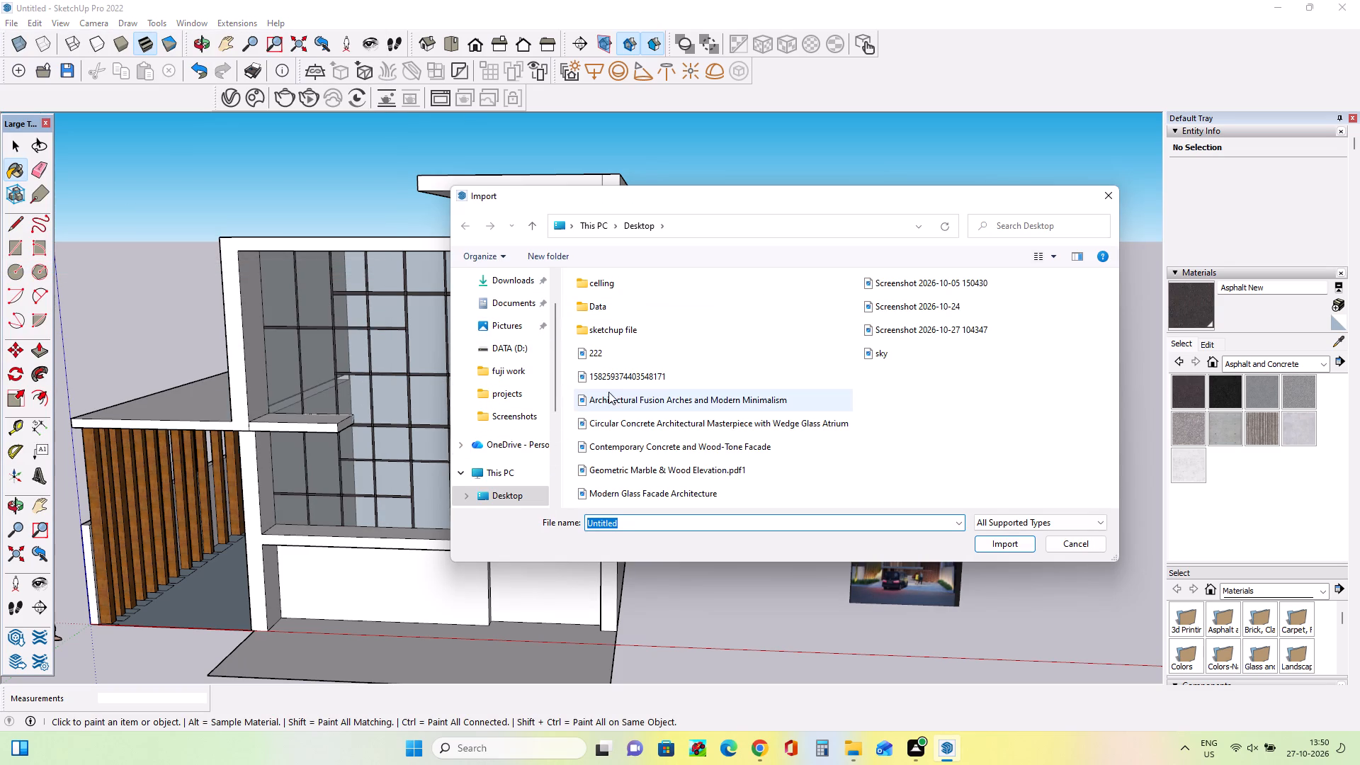
scroll(480, 447, "down", 2)
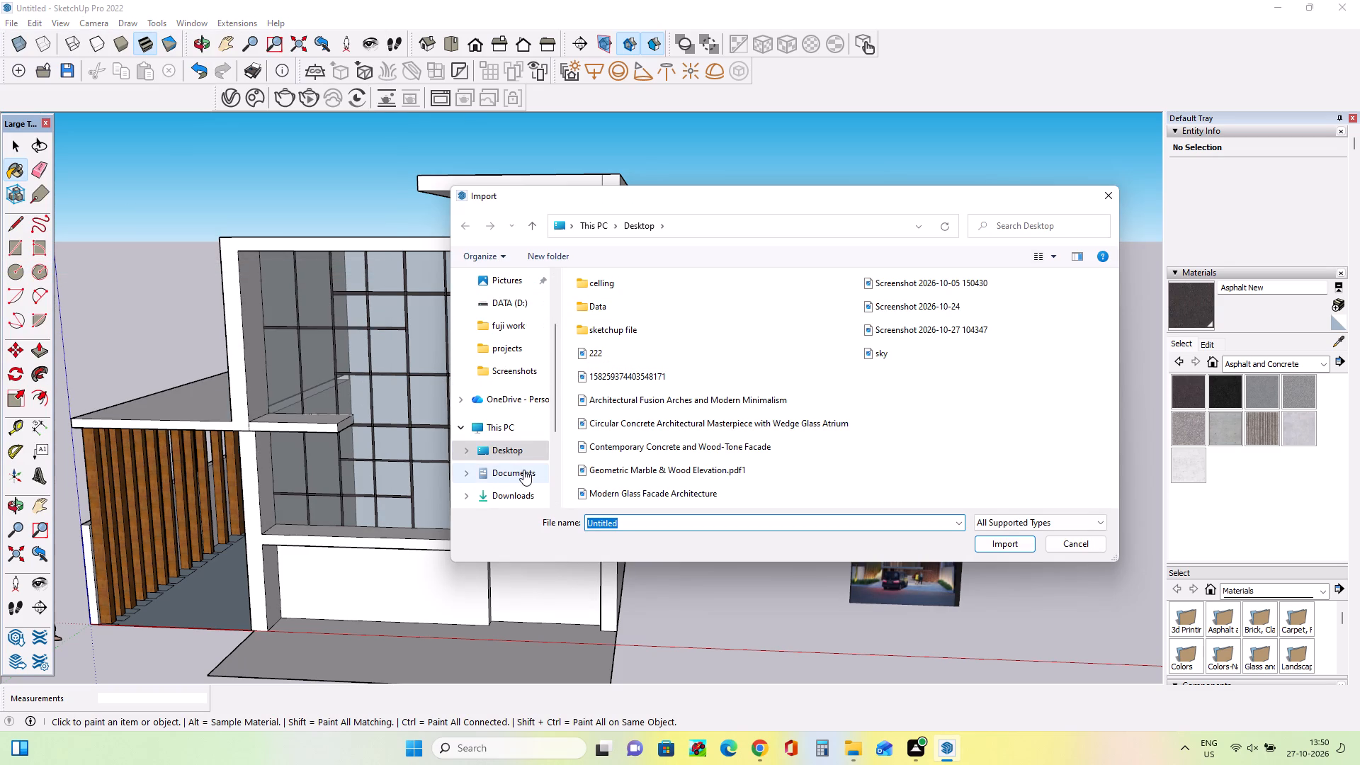
left_click(523, 470)
left_click(508, 494)
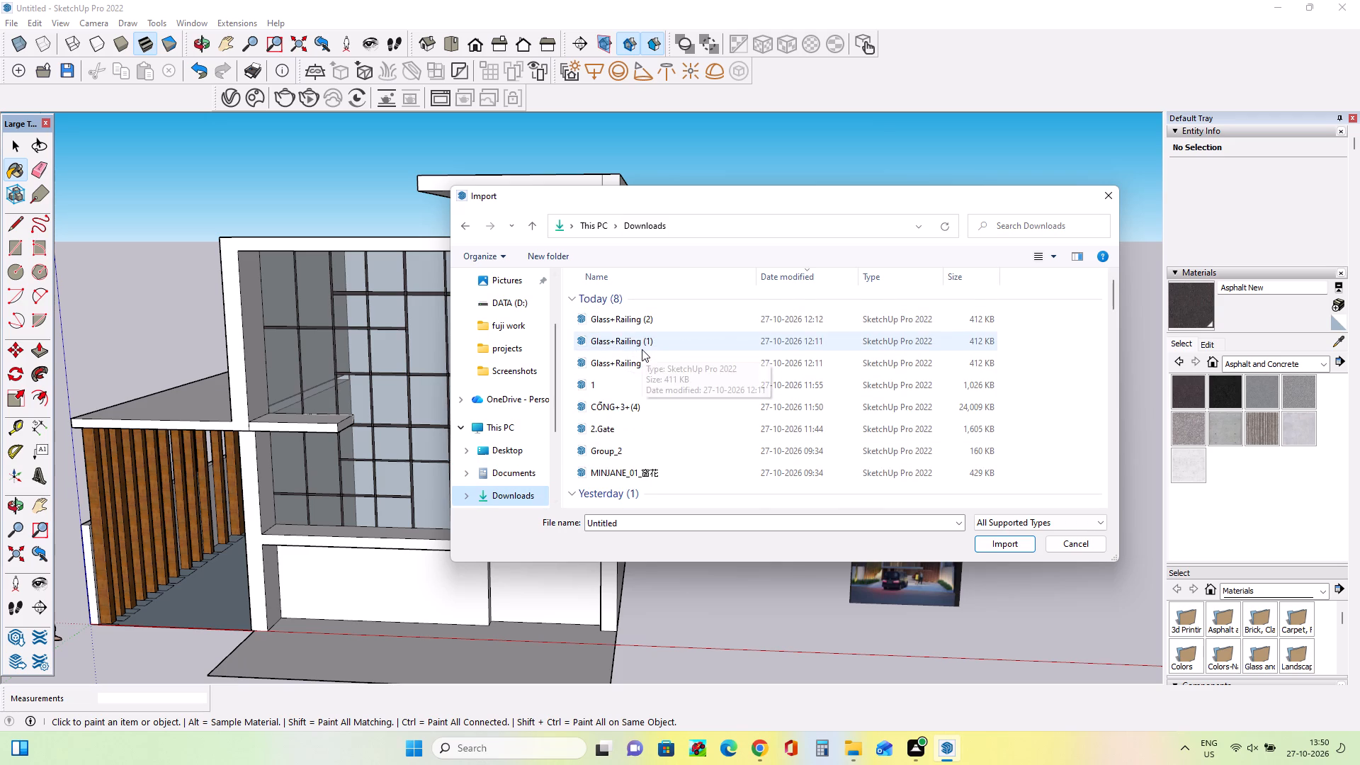
left_click(644, 414)
left_click(997, 558)
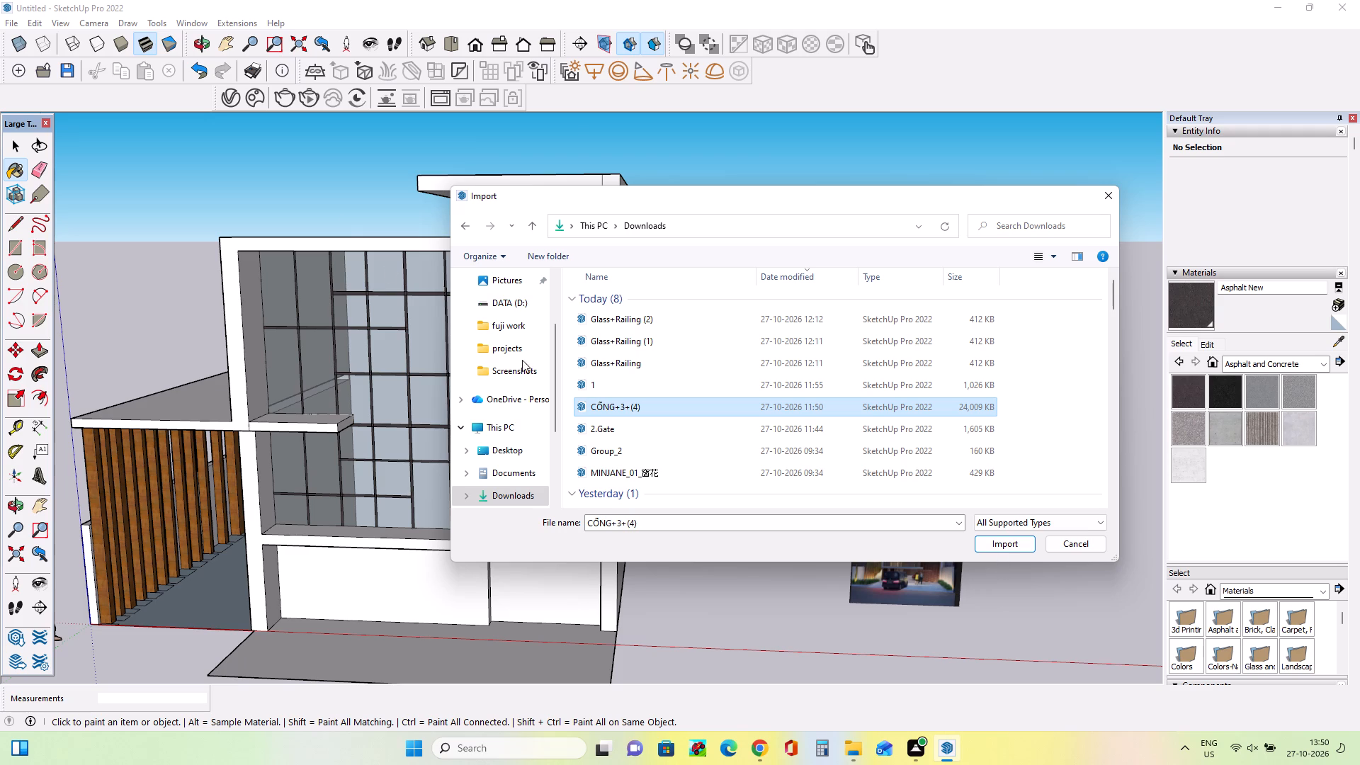
left_click(999, 552)
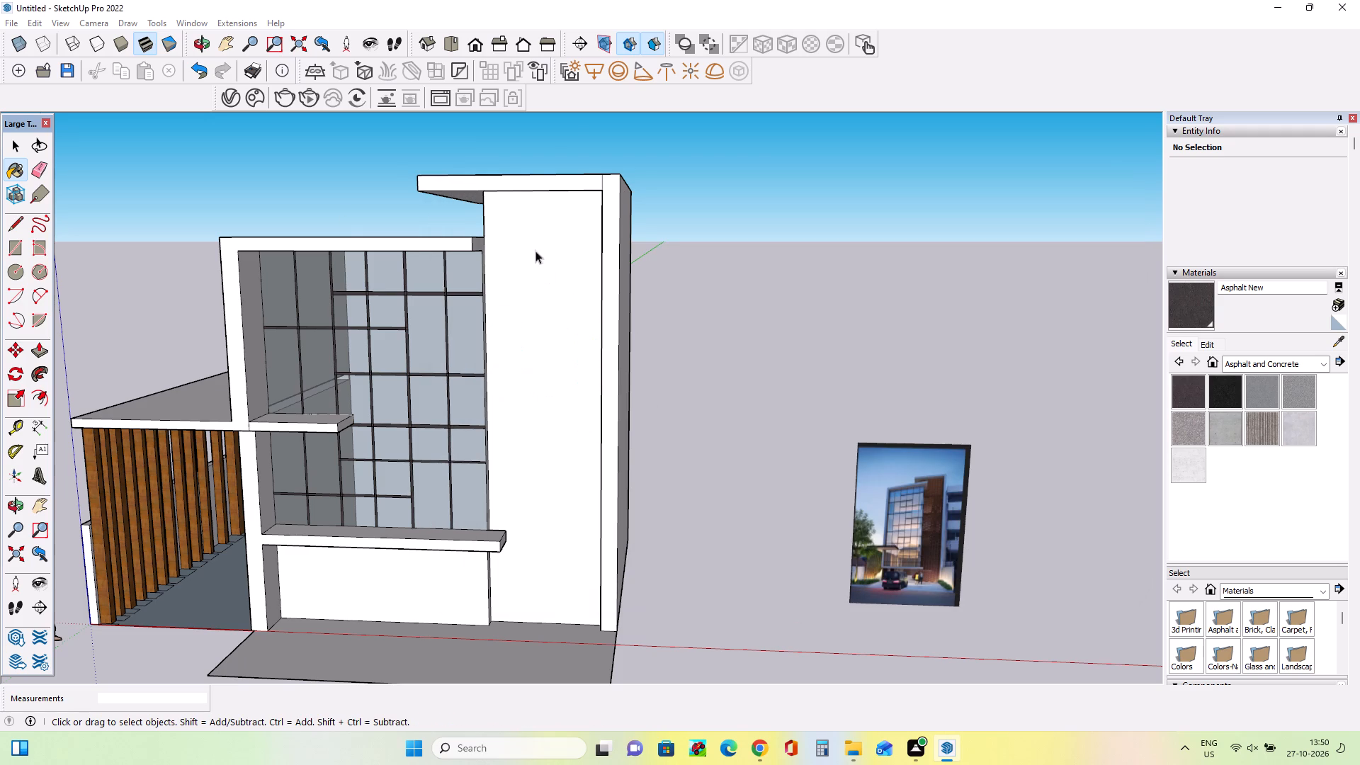
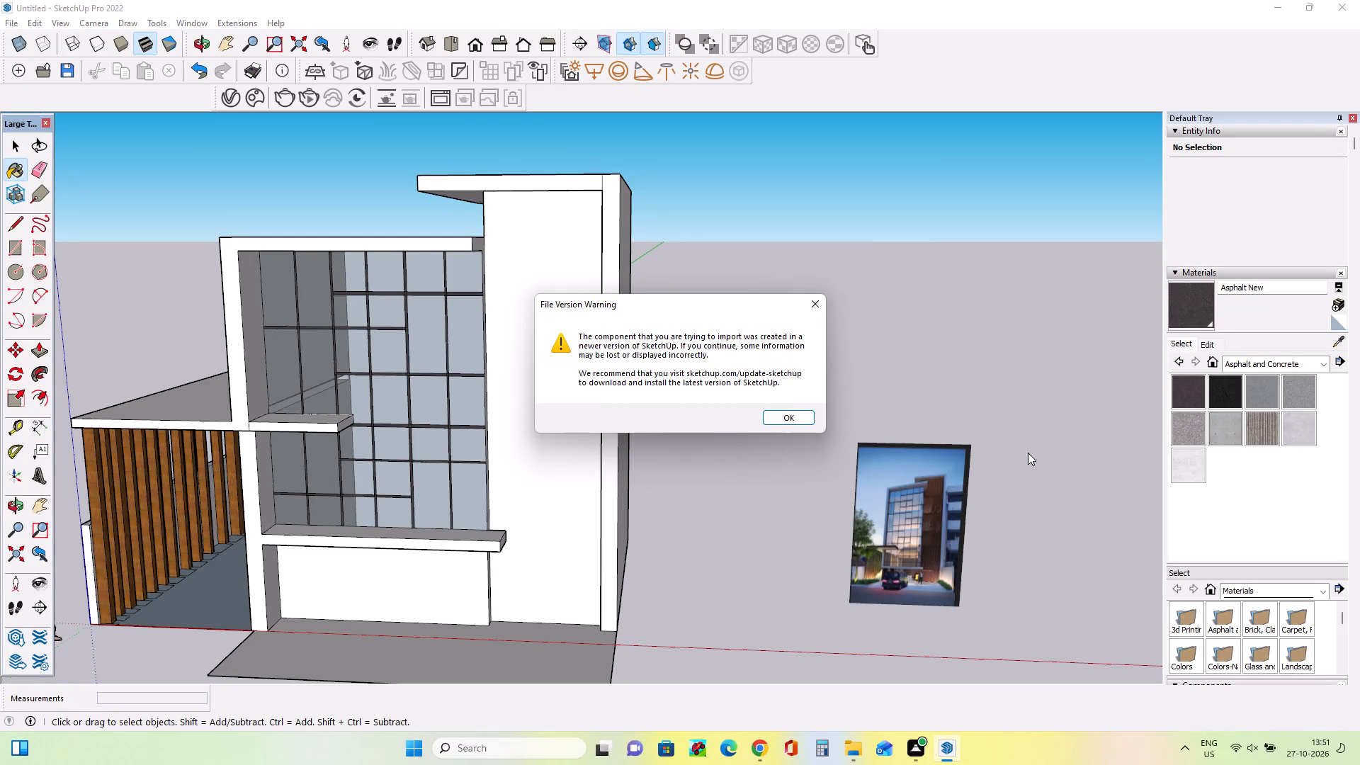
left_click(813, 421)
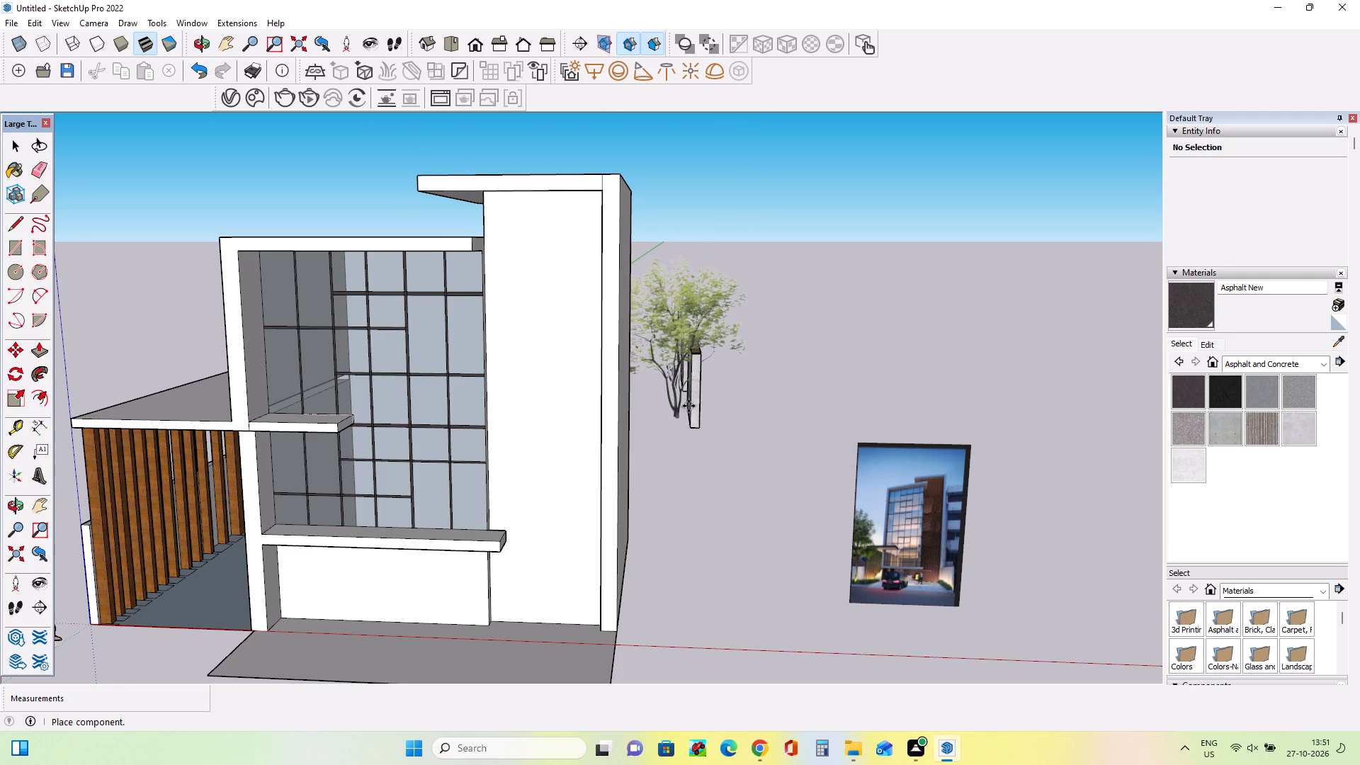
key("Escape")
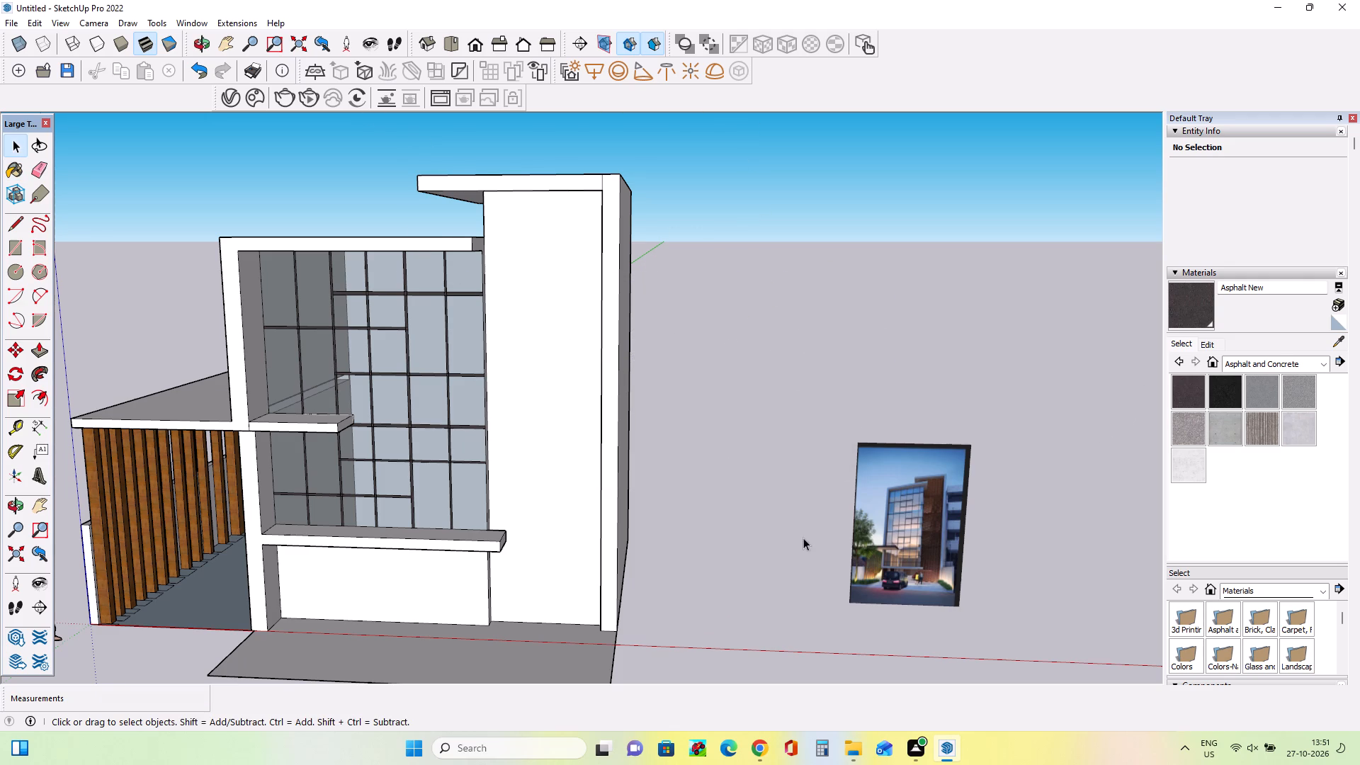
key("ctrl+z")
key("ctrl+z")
Paint the unpainted white mullion in the lowest pane row of the glazing with the Asphalt New material.
scroll(286, 506, "up", 6)
left_click(1188, 390)
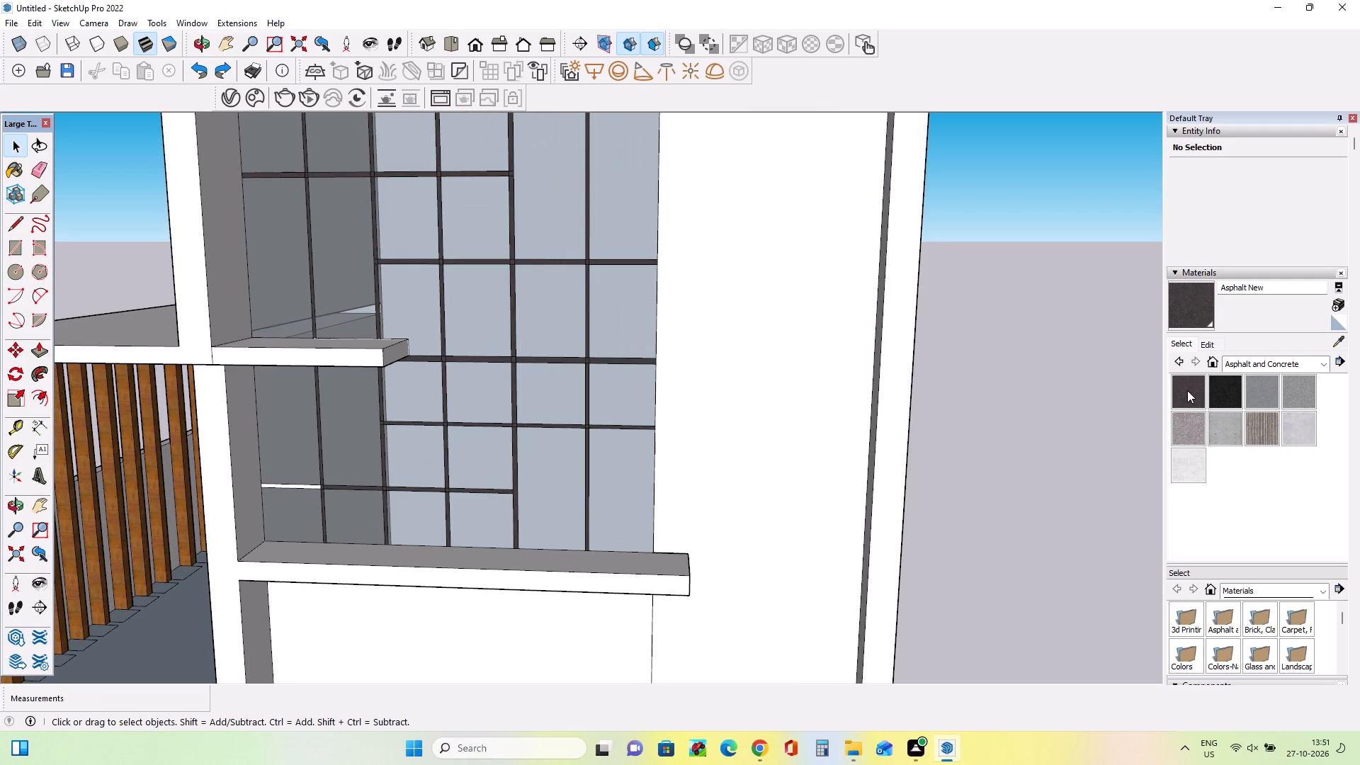
scroll(340, 493, "up", 4)
left_click(308, 486)
left_click(301, 480)
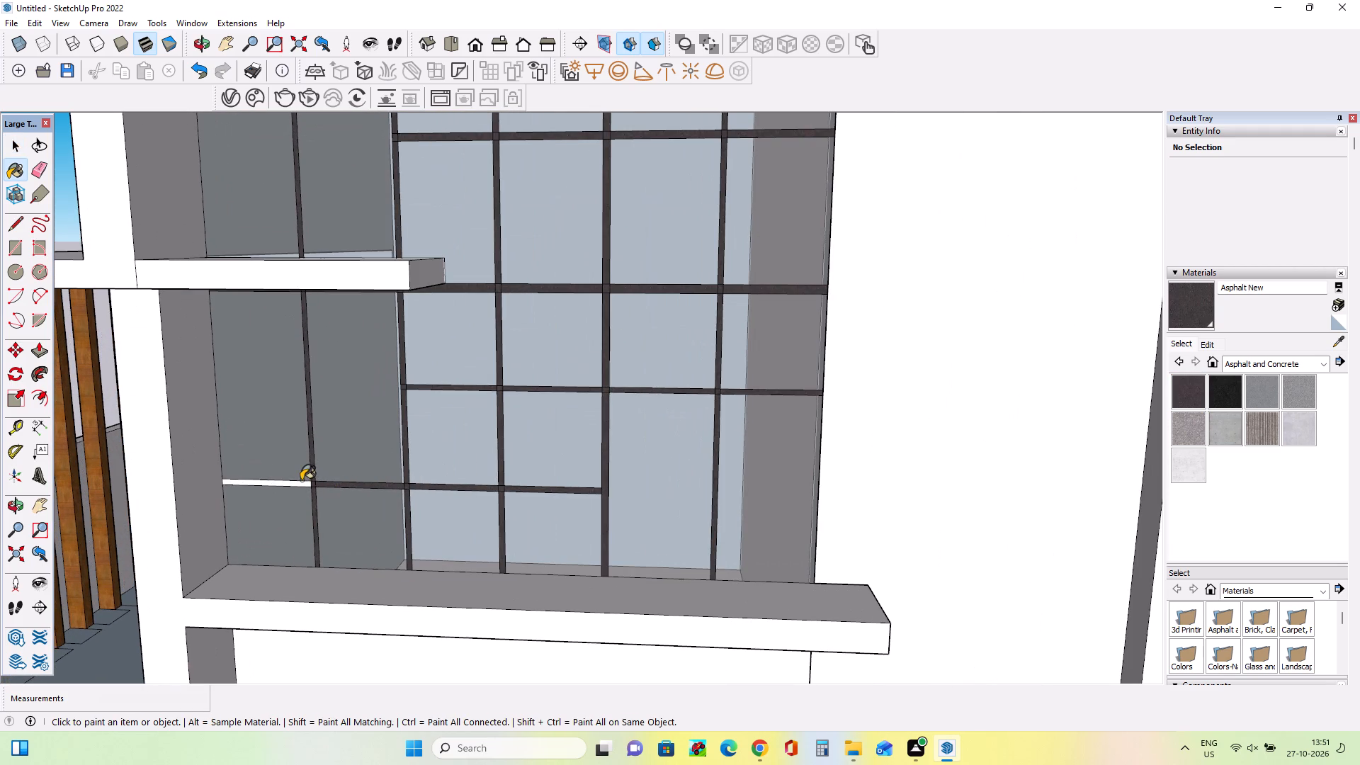
scroll(300, 485, "up", 4)
left_click(300, 484)
scroll(322, 480, "down", 6)
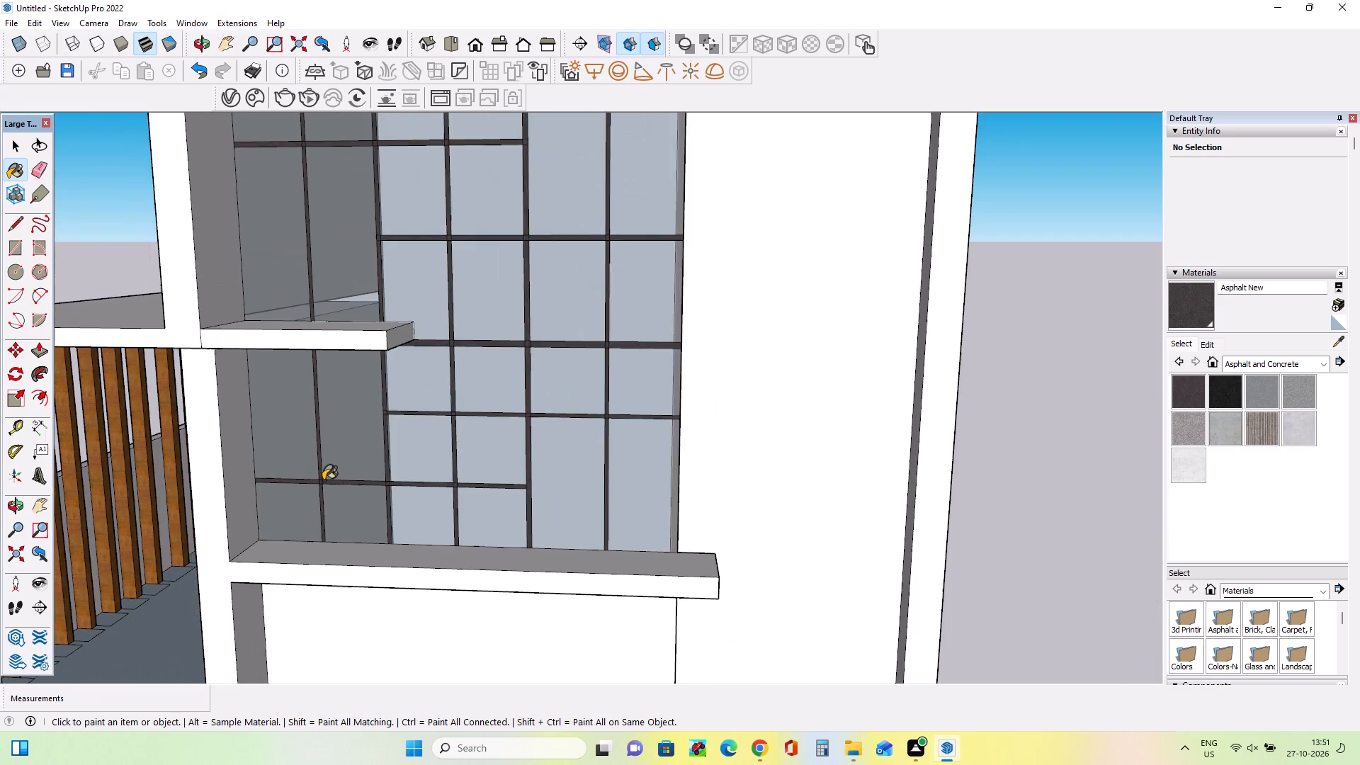
scroll(323, 480, "down", 9)
Examine the reference photo of the building standing beside the model.
middle_click_drag(631, 465, 637, 474)
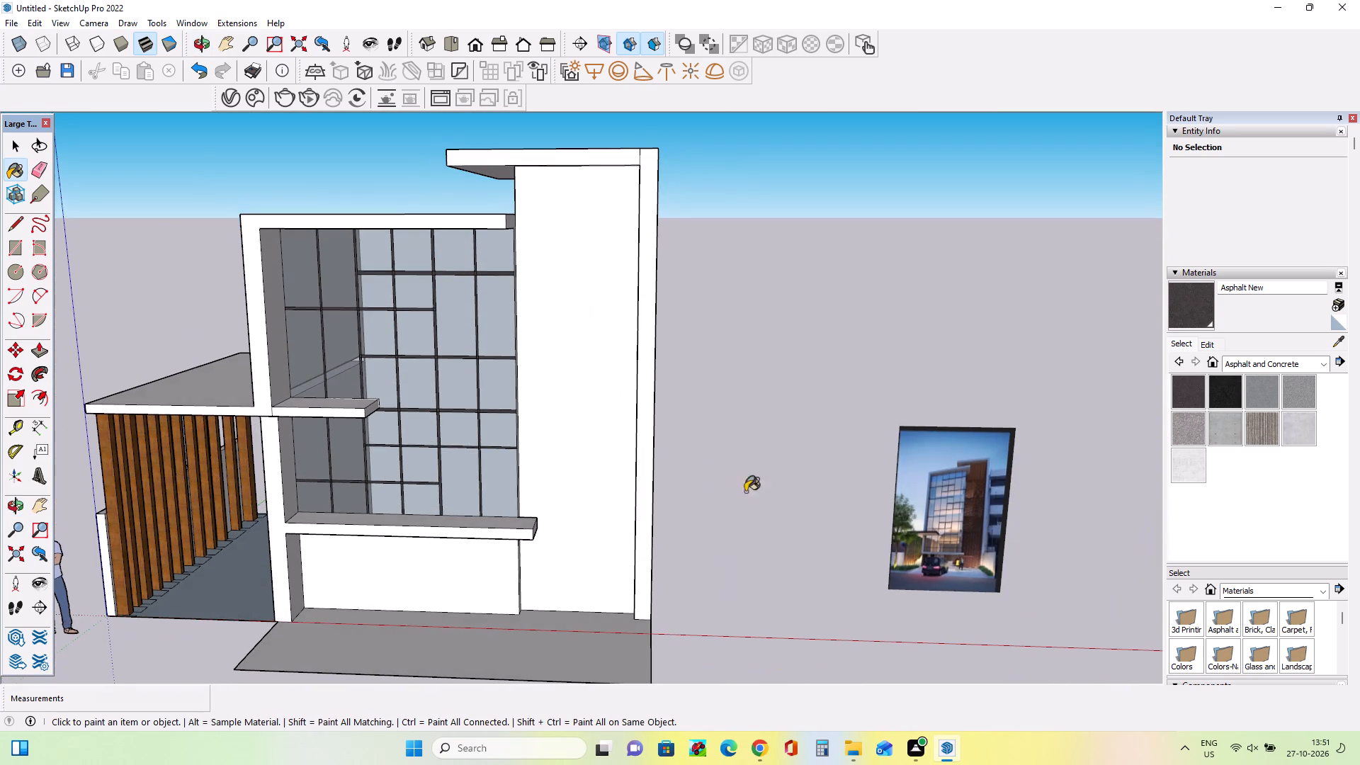
scroll(778, 485, "down", 2)
middle_click_drag(773, 472, 773, 482)
scroll(932, 562, "up", 8)
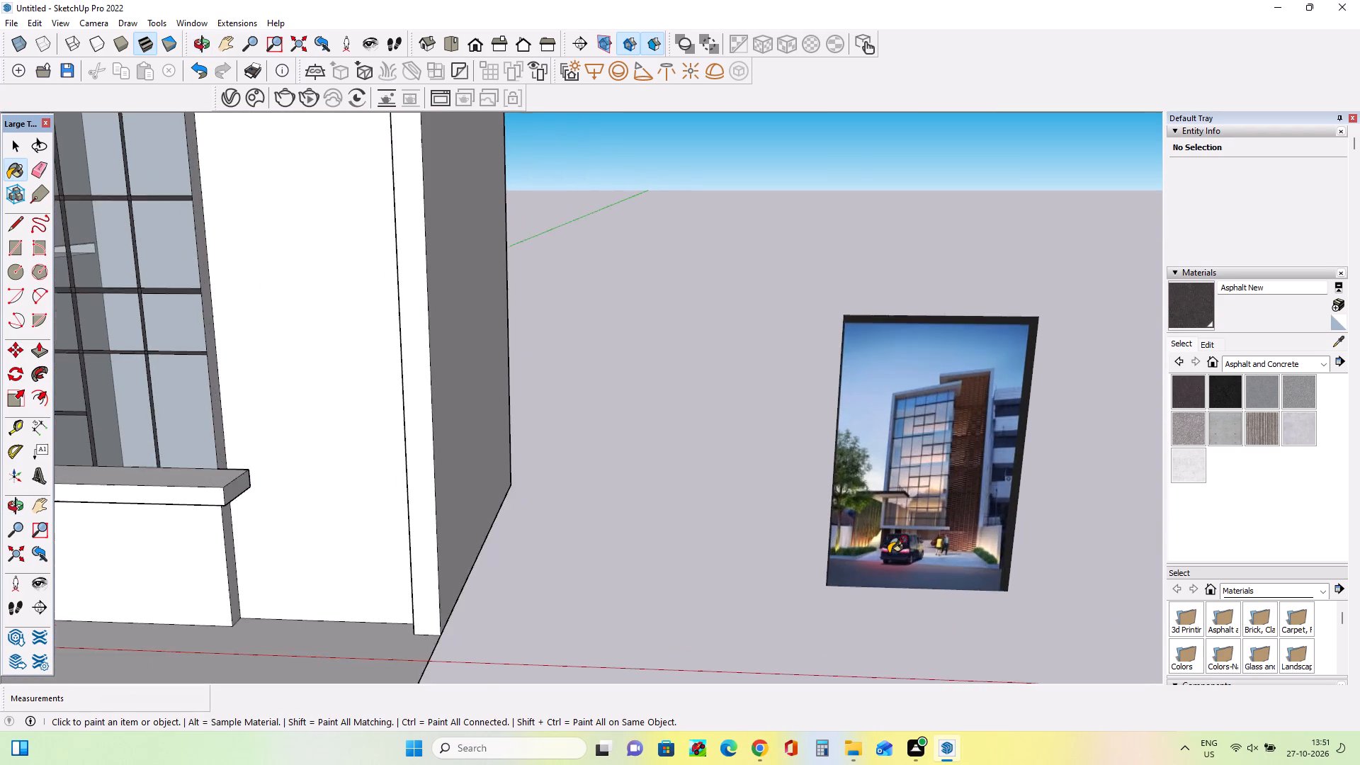
scroll(890, 552, "up", 5)
scroll(963, 540, "down", 13)
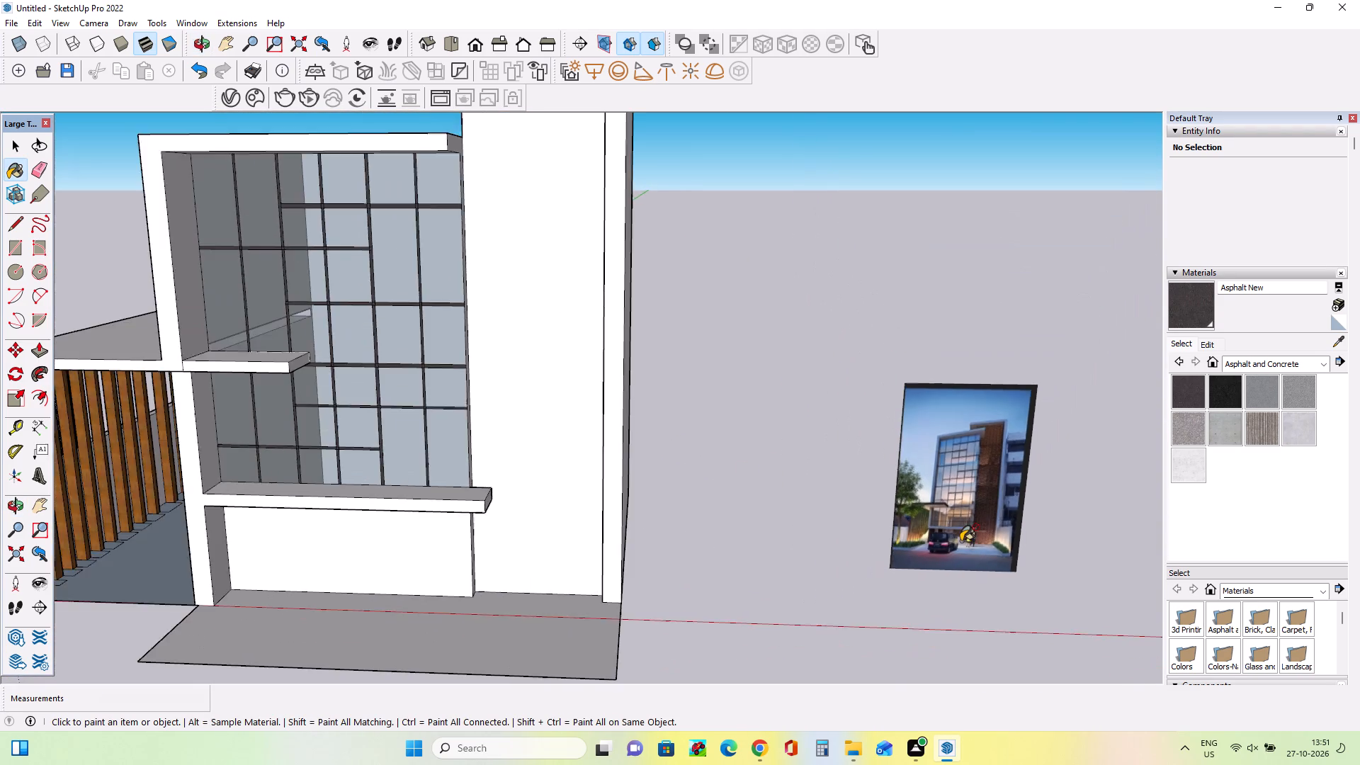
scroll(963, 540, "down", 3)
Import CỔNG+3+(4) from Downloads, place the wall-and-tree component at the front corner of the timber-slatted carport, and deselect it.
left_click(6, 21)
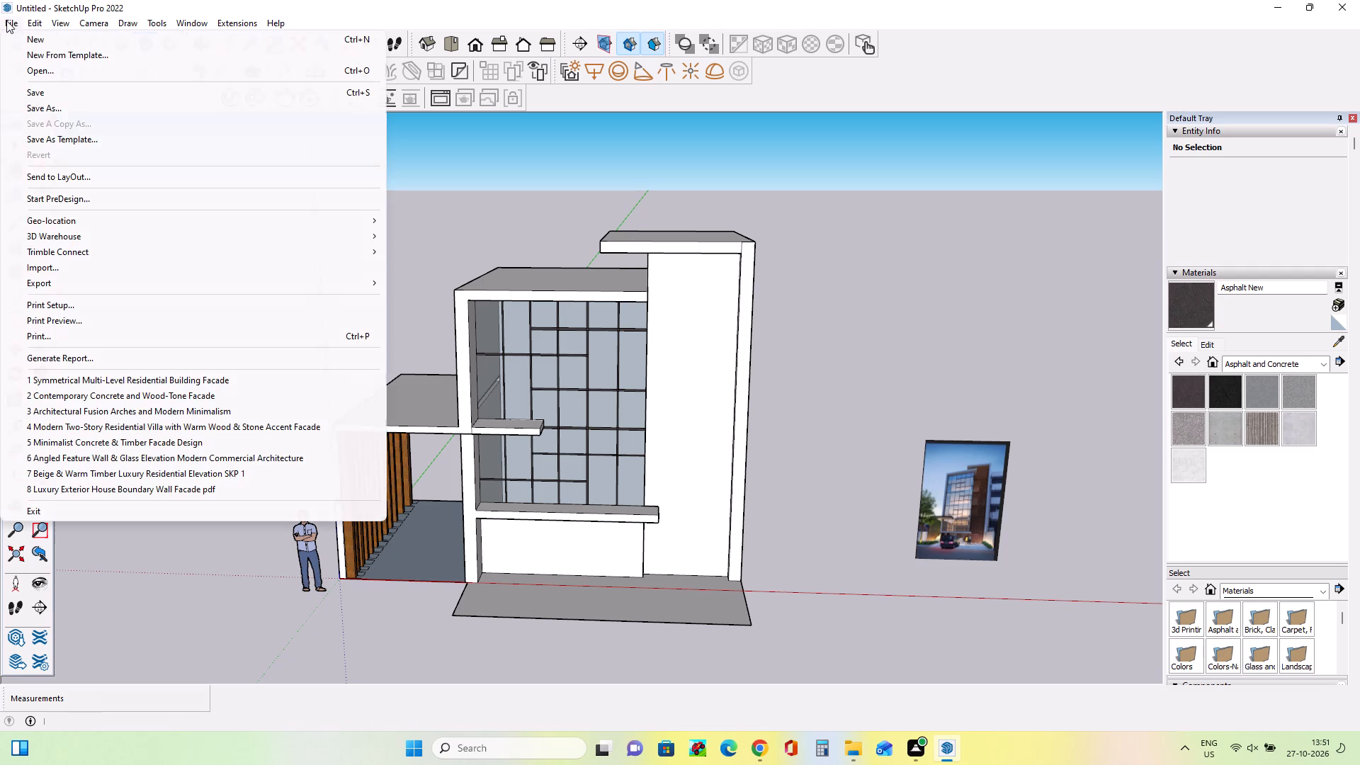
left_click(85, 271)
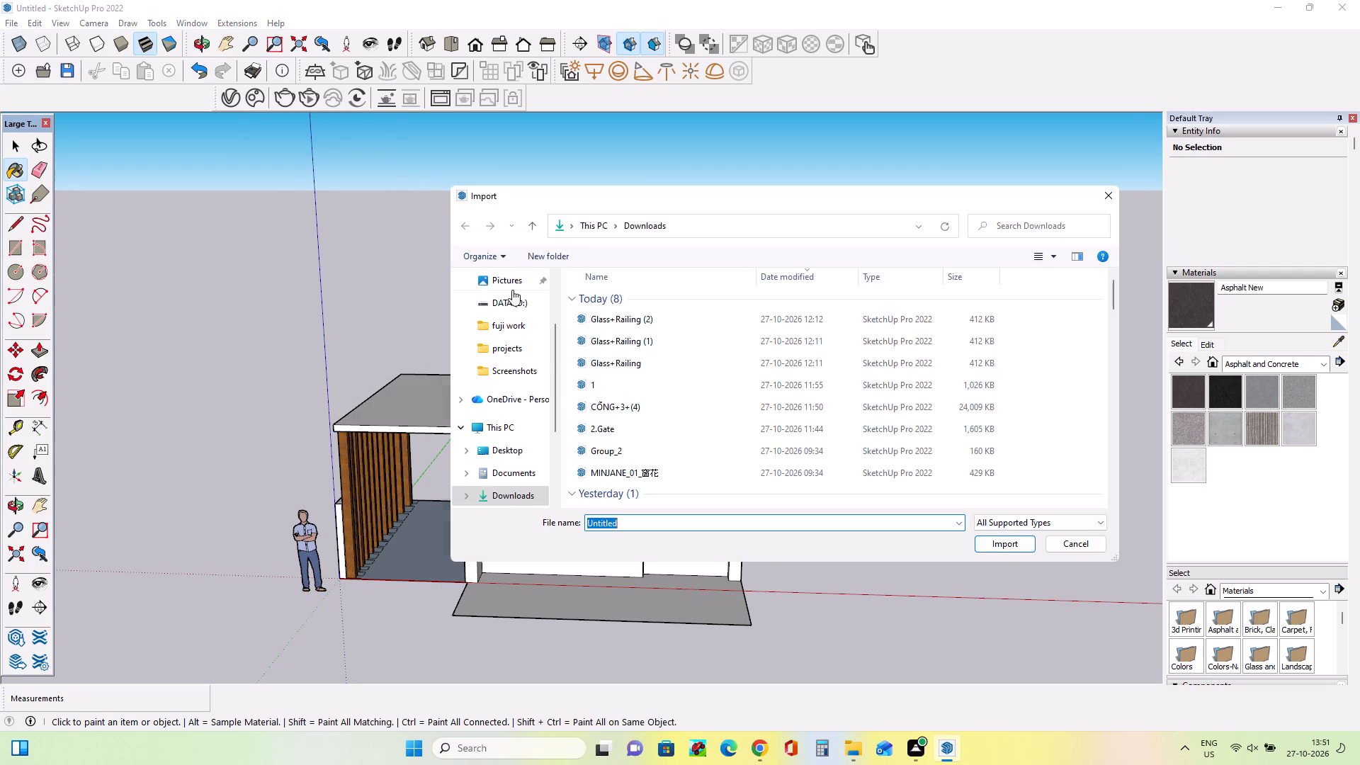
left_click(669, 402)
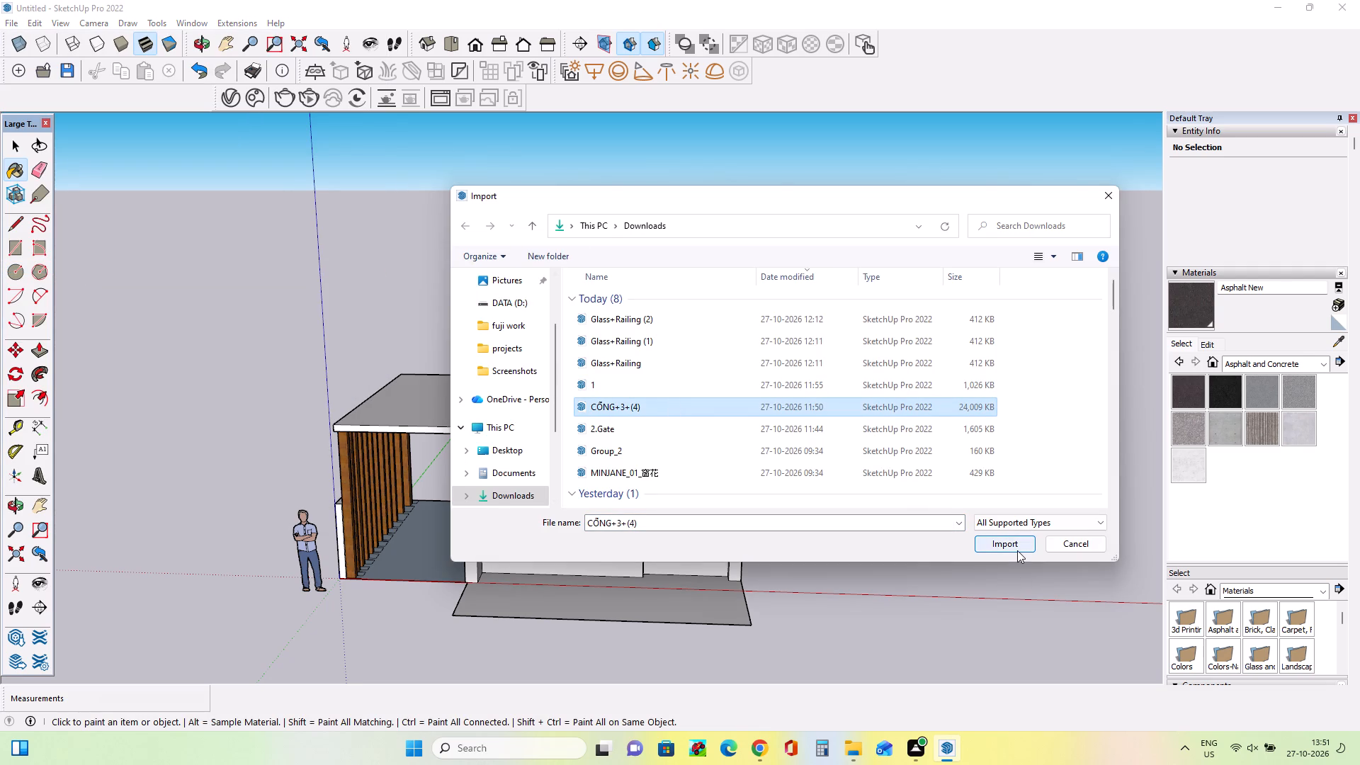
left_click(1017, 548)
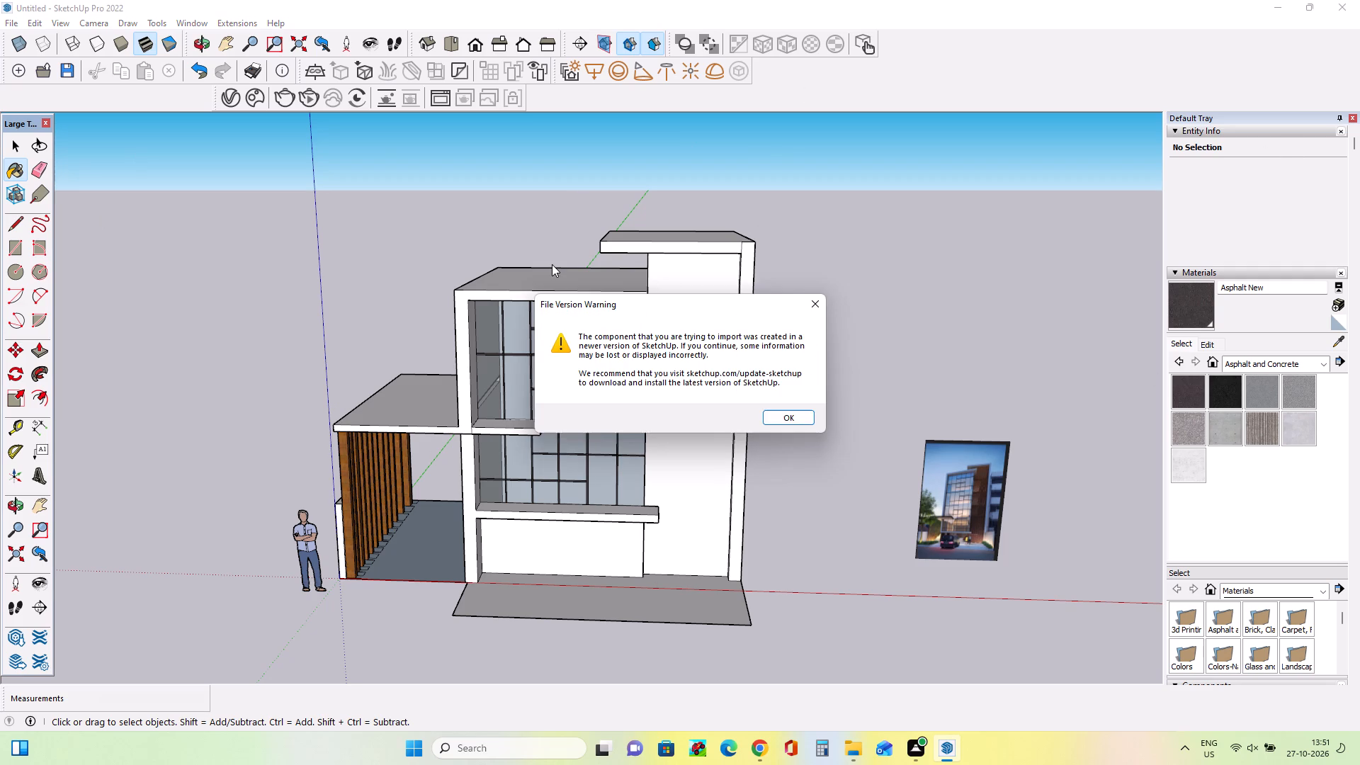
left_click(785, 416)
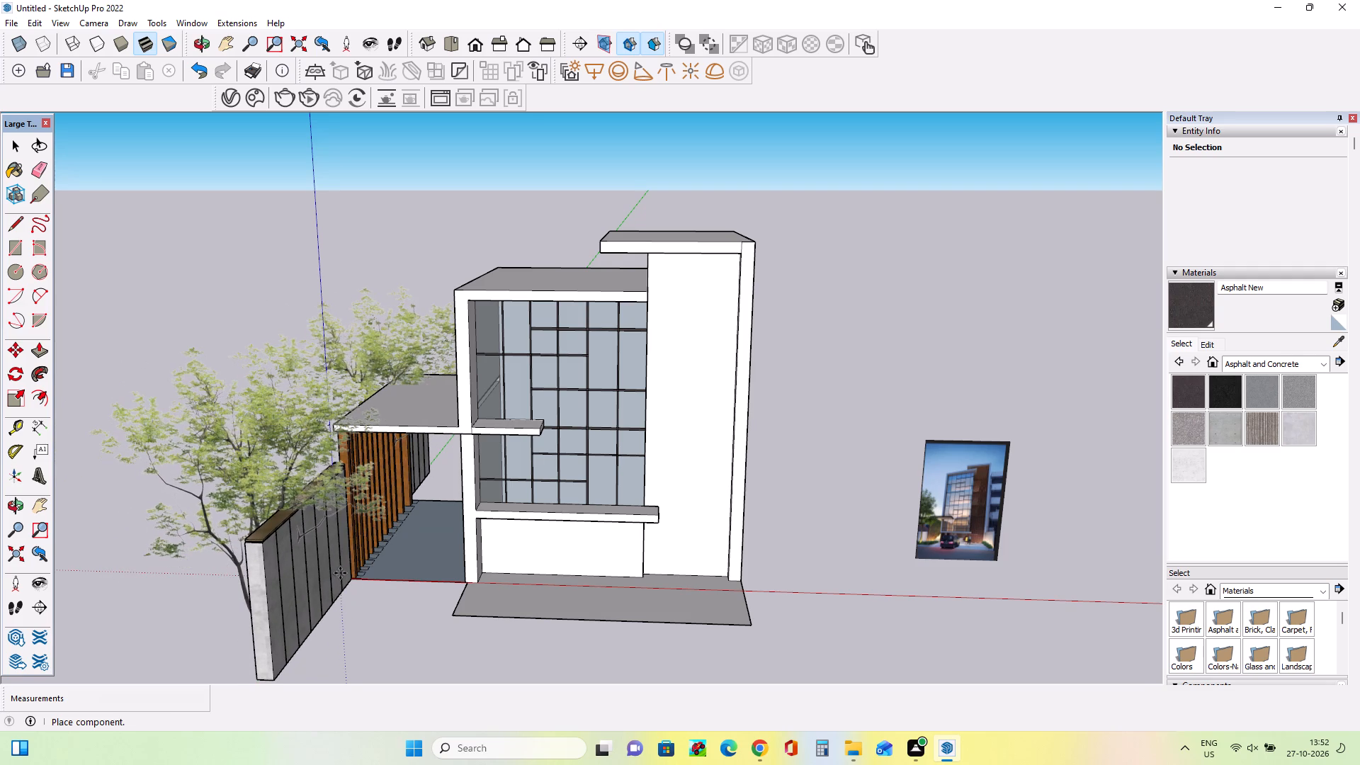
left_click(340, 572)
middle_click_drag(370, 623, 416, 585)
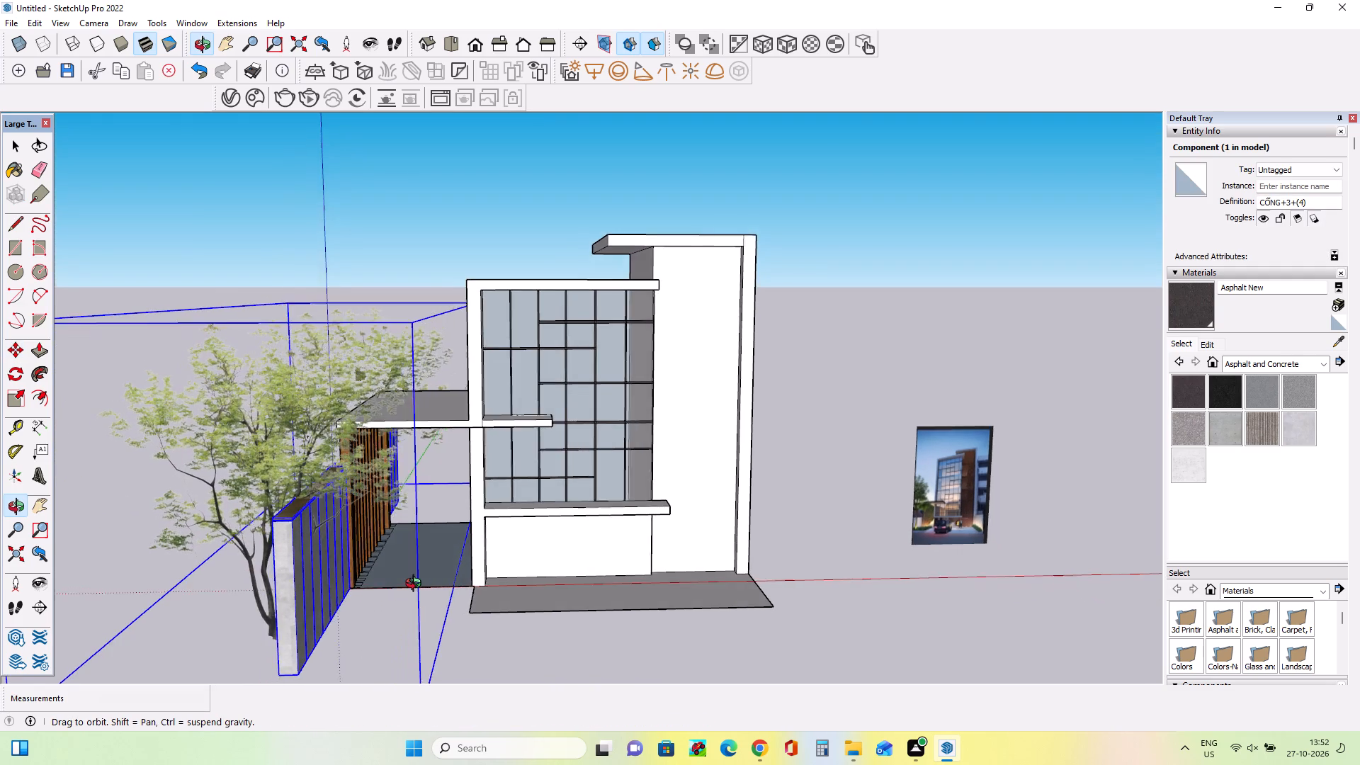
middle_click_drag(416, 585, 371, 599)
left_click(15, 145)
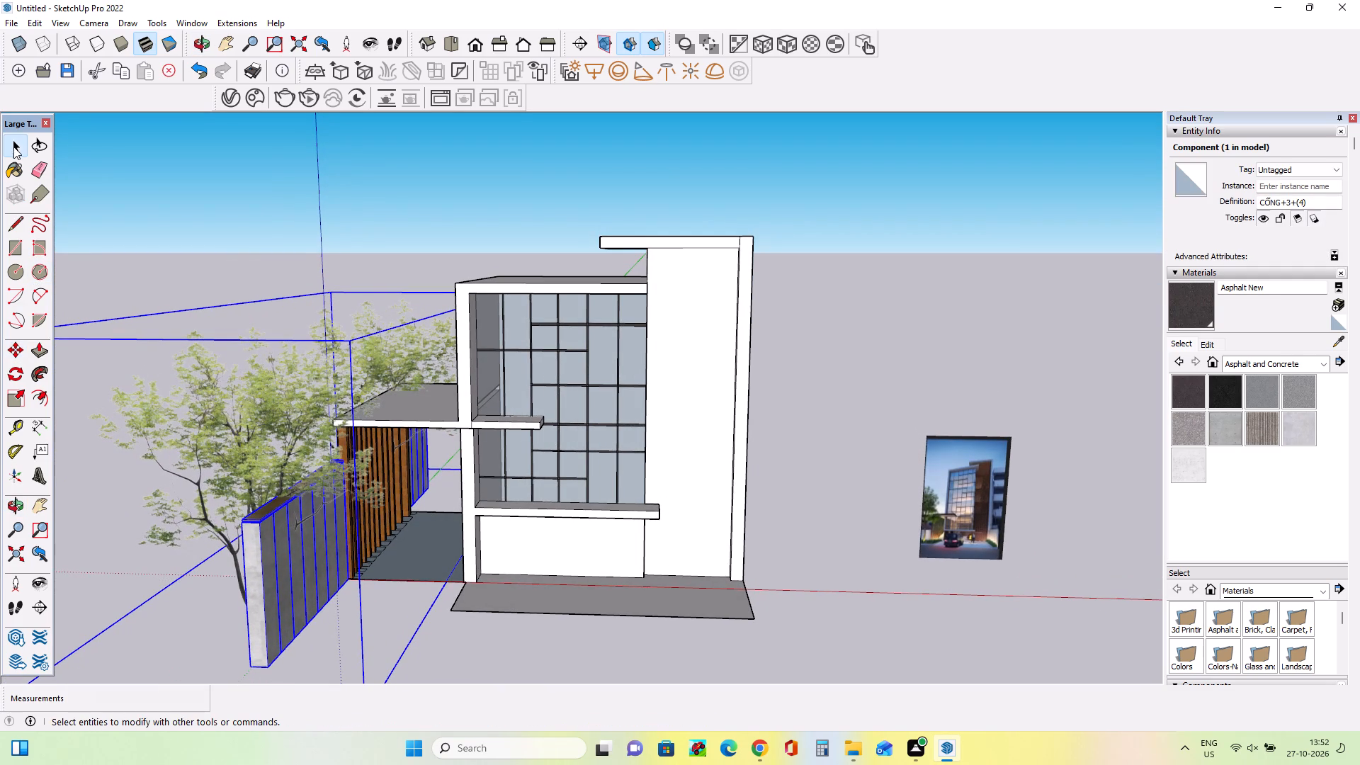
double_click(180, 216)
Import the MINJANE_01_窗花 lattice panel from Downloads and place it beside the tall white tower.
middle_click_drag(463, 338, 482, 343)
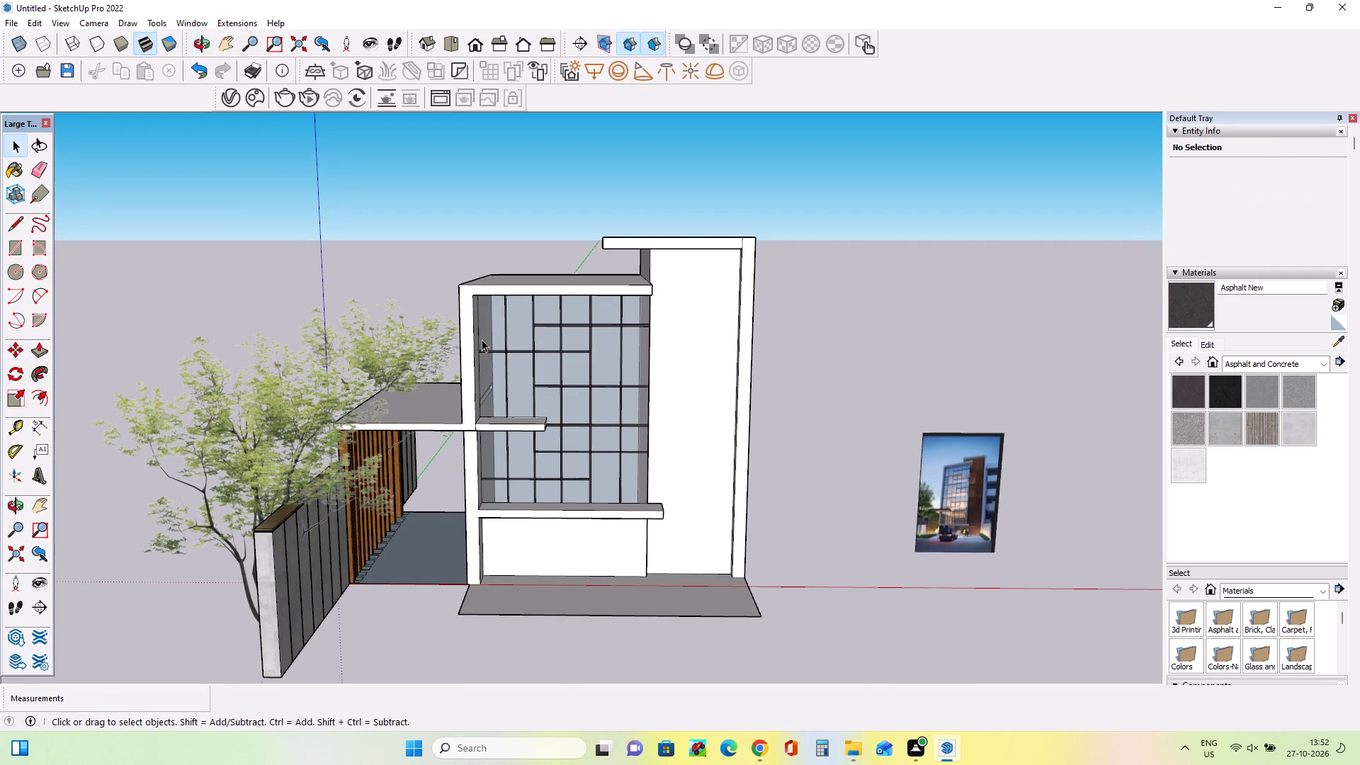
middle_click_drag(552, 359, 558, 358)
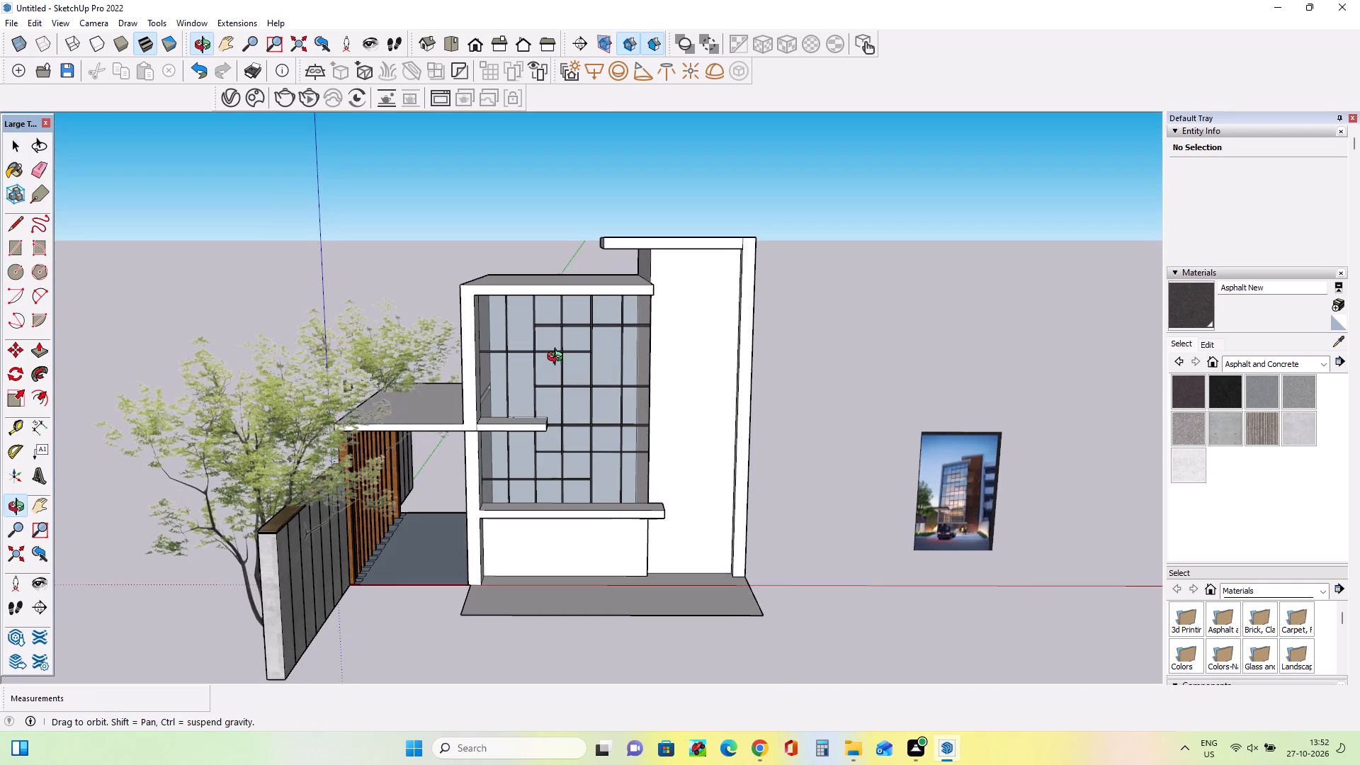
middle_click_drag(558, 358, 535, 362)
middle_click_drag(465, 231, 465, 232)
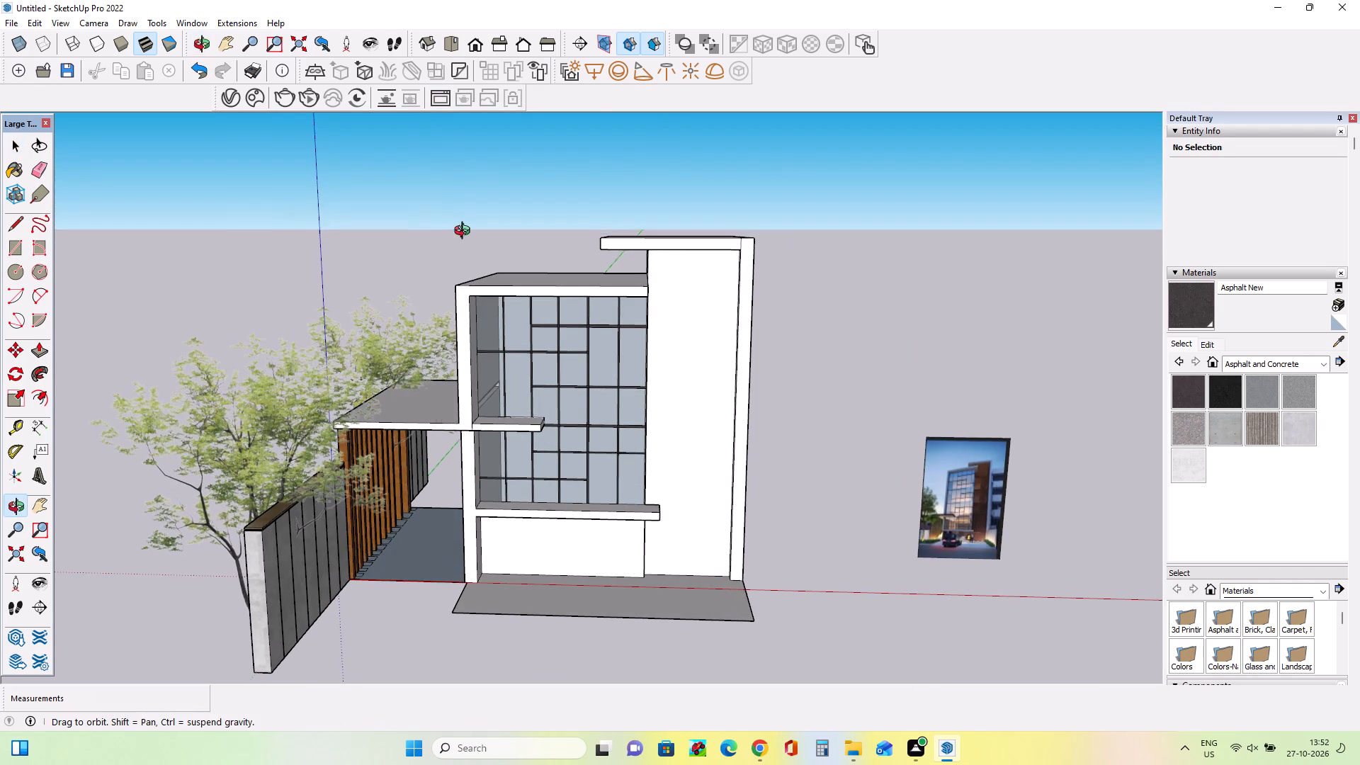
middle_click_drag(465, 232, 477, 215)
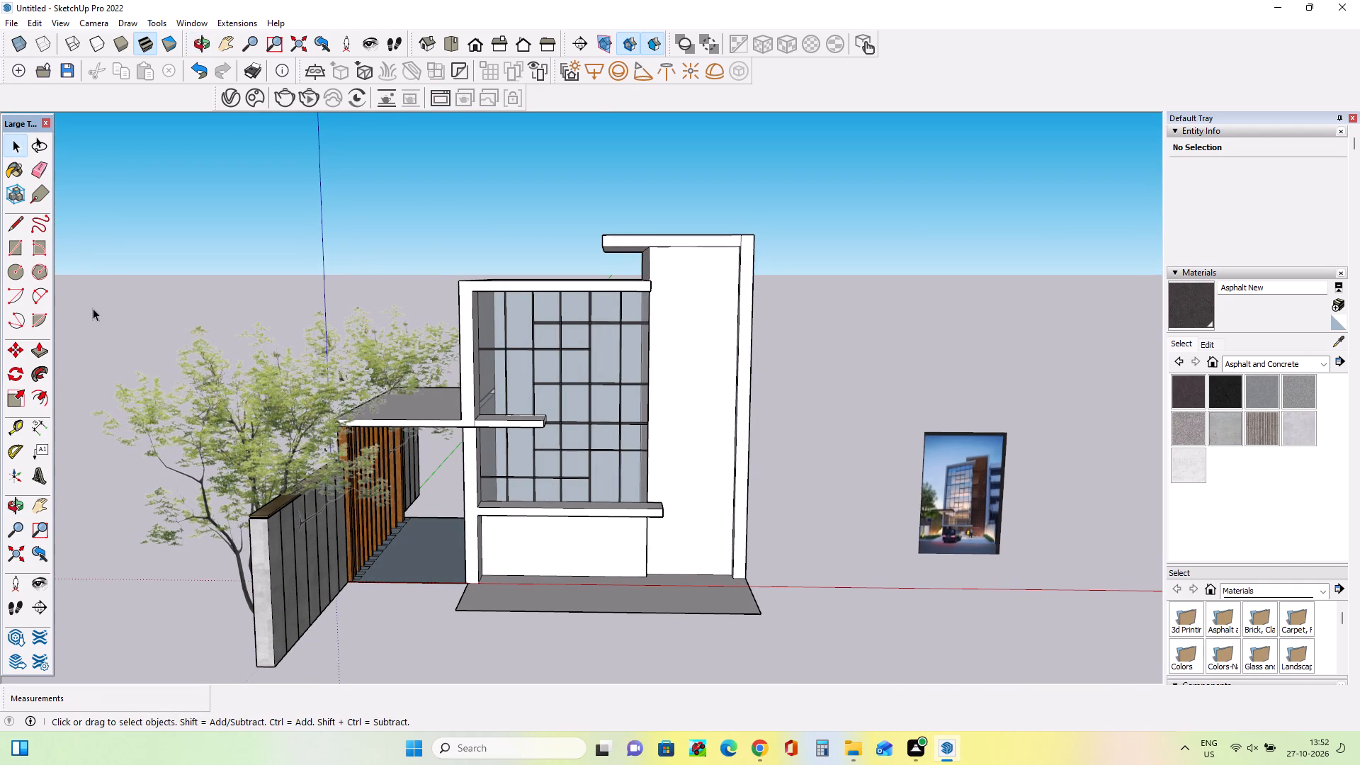
left_click(16, 16)
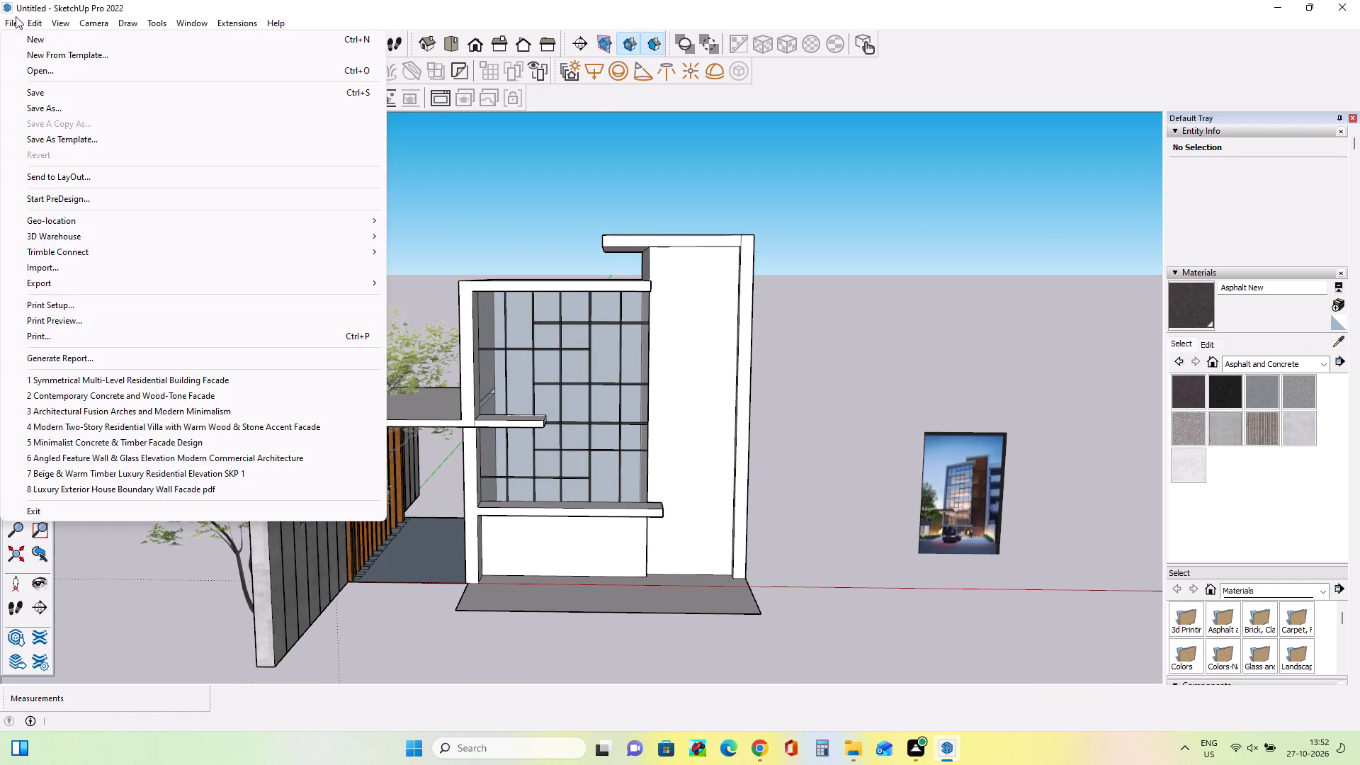
left_click(106, 263)
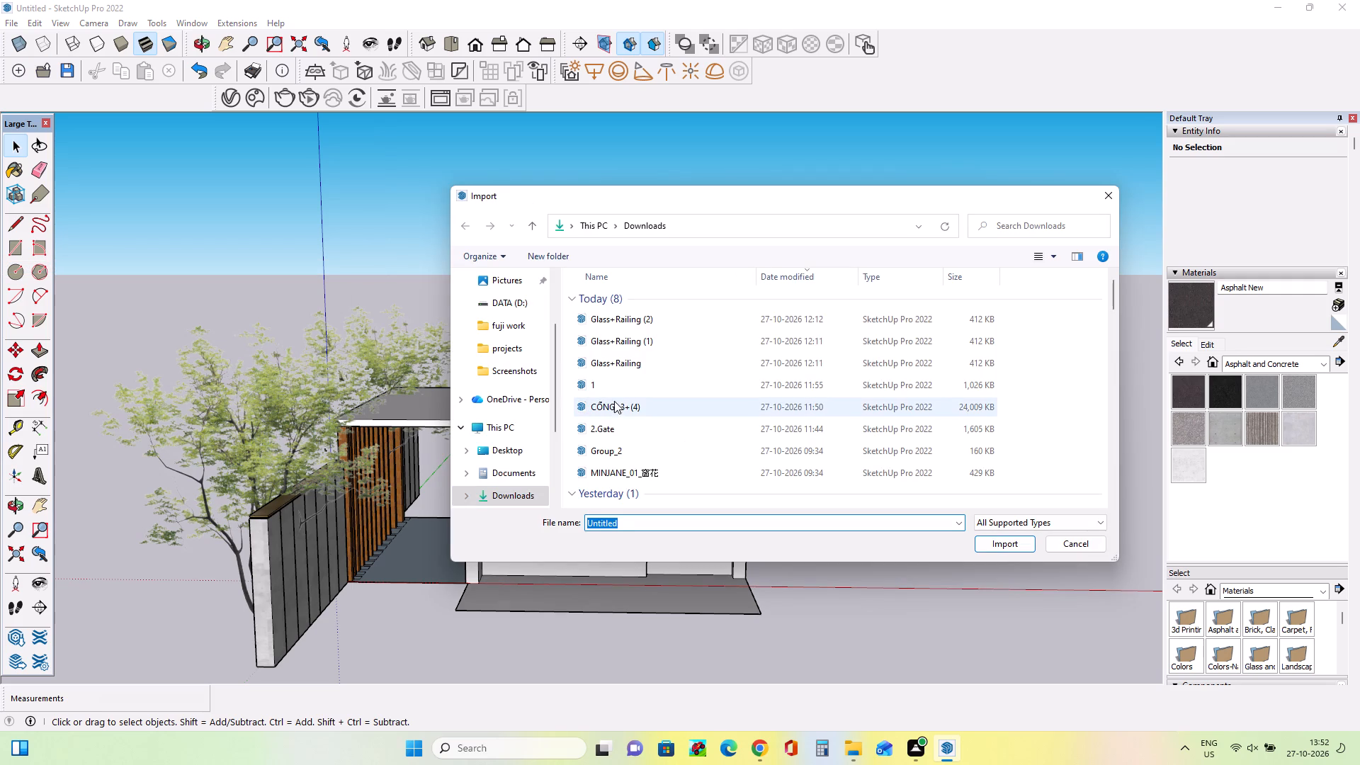
left_click(641, 472)
left_click(1010, 545)
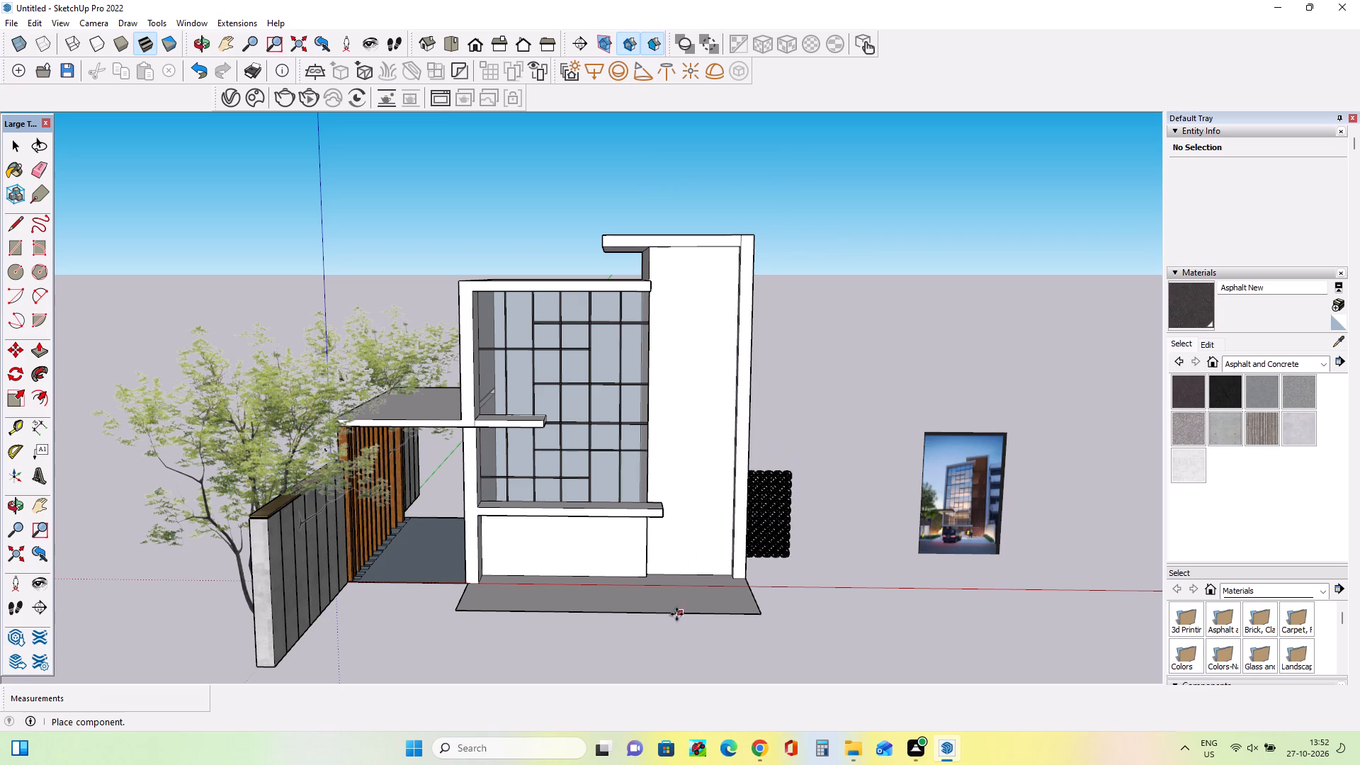
left_click(823, 594)
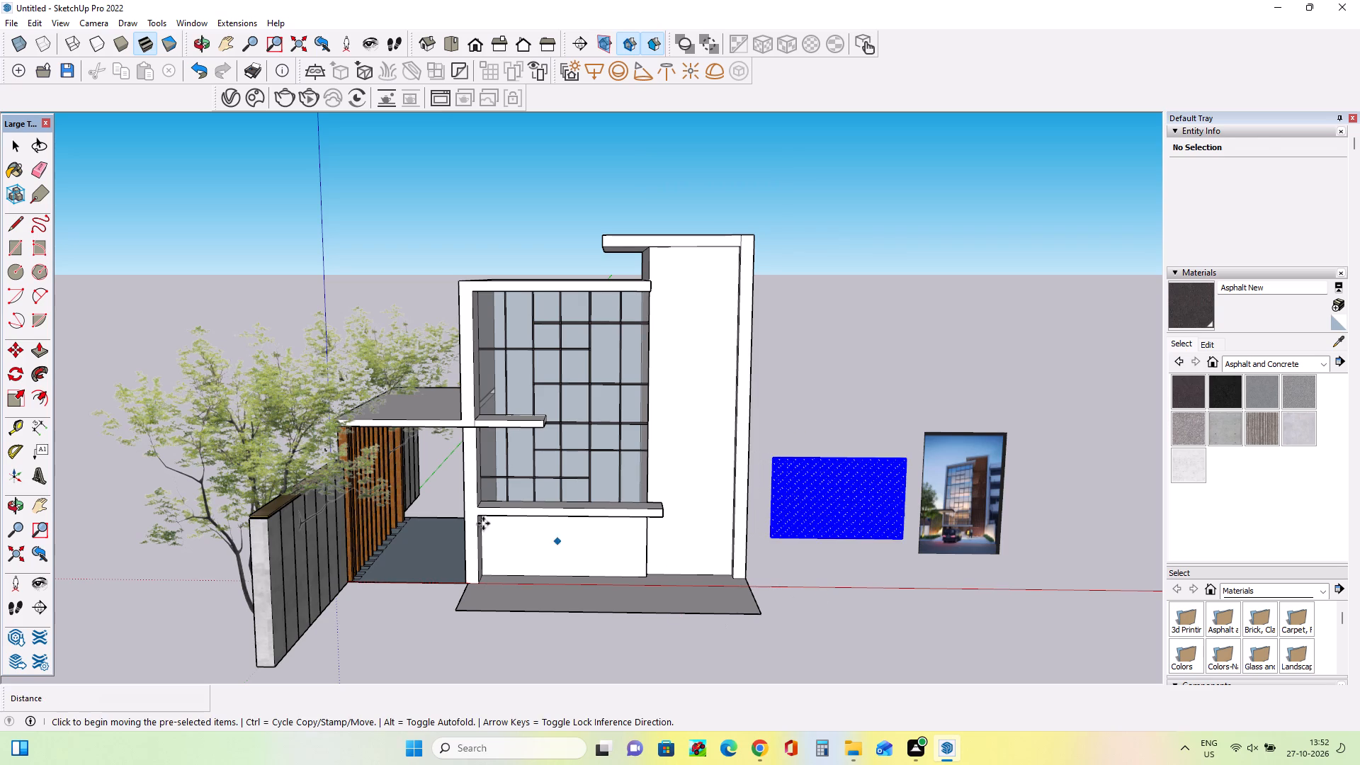
Move the lattice panel against the tower's front wall, with its lower corner at the base where the tower meets the low wall.
middle_click_drag(470, 515, 412, 488)
left_click_drag(788, 550, 702, 579)
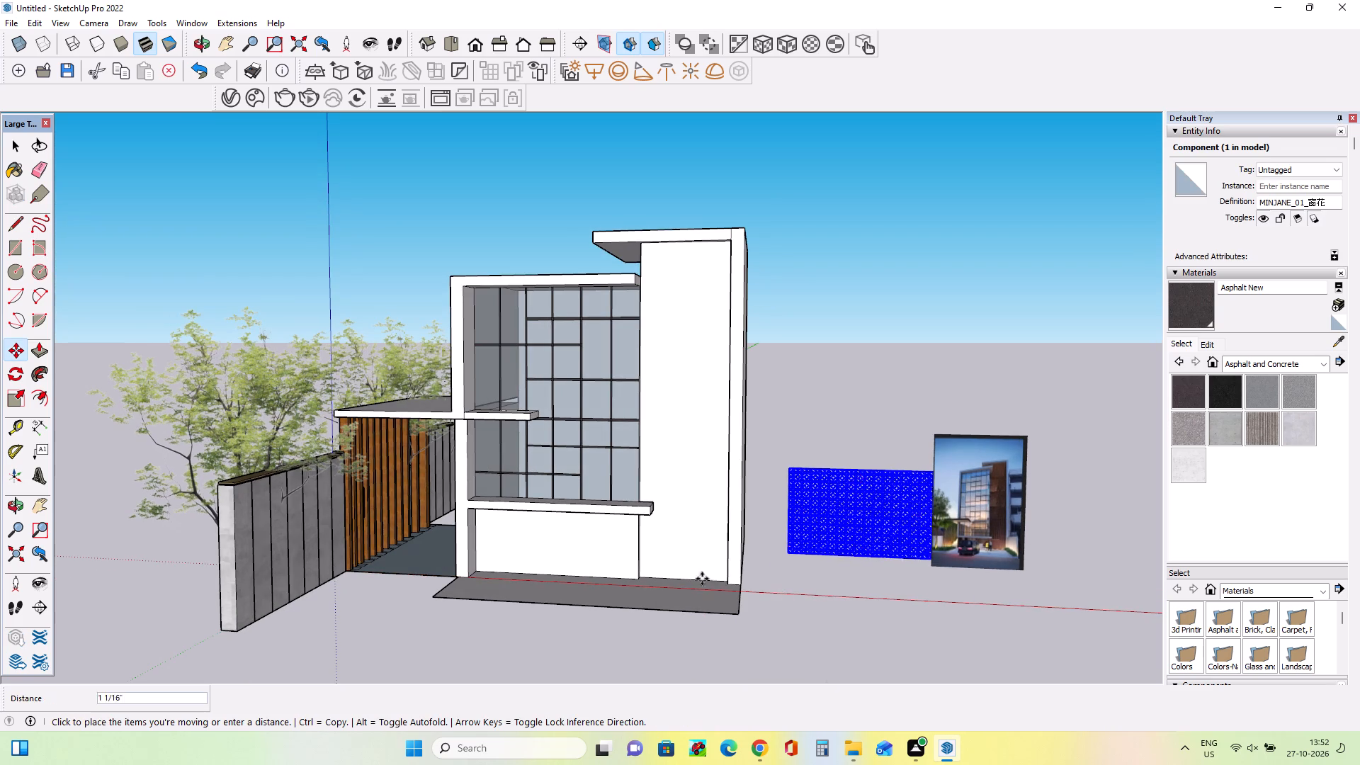
left_click_drag(702, 579, 615, 596)
scroll(686, 587, "up", 3)
middle_click_drag(710, 594, 935, 555)
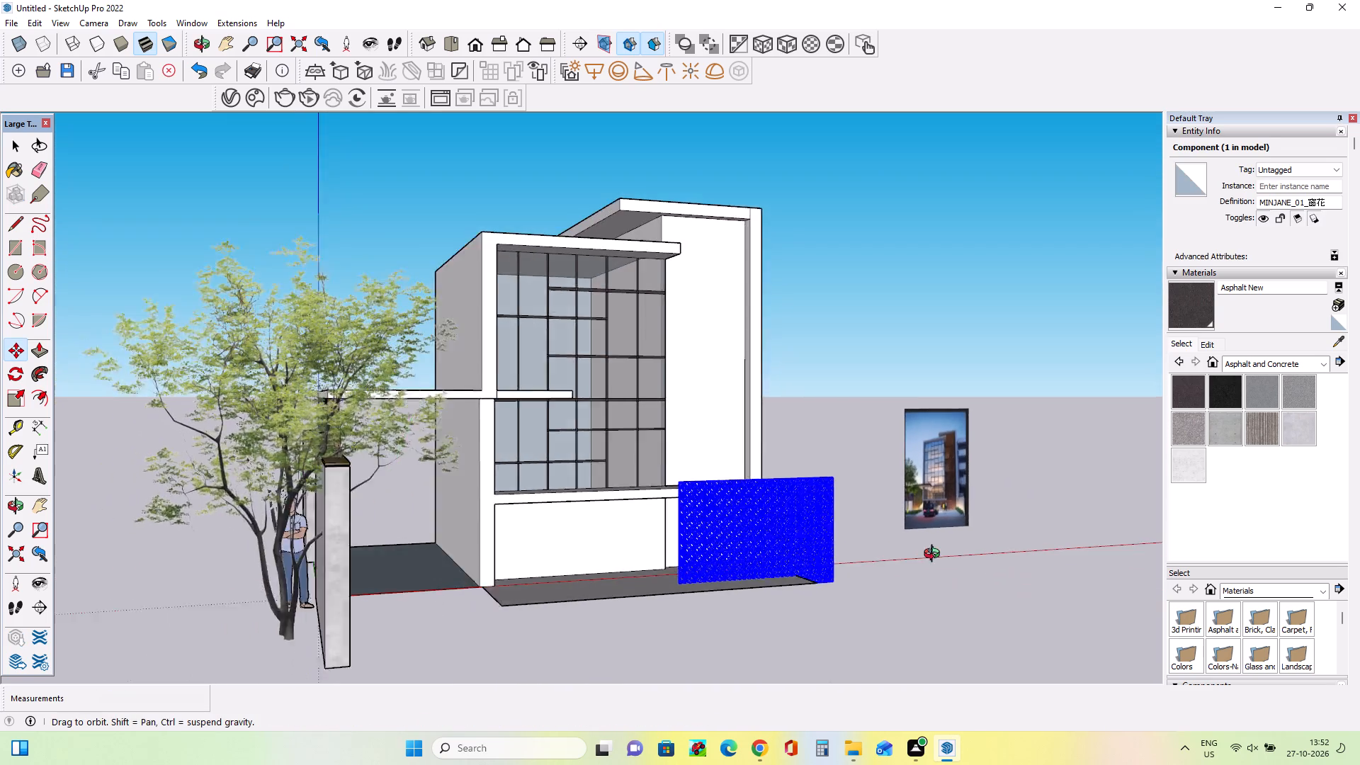
middle_click_drag(935, 555, 952, 548)
scroll(676, 586, "up", 6)
middle_click_drag(679, 591, 722, 685)
scroll(723, 582, "up", 2)
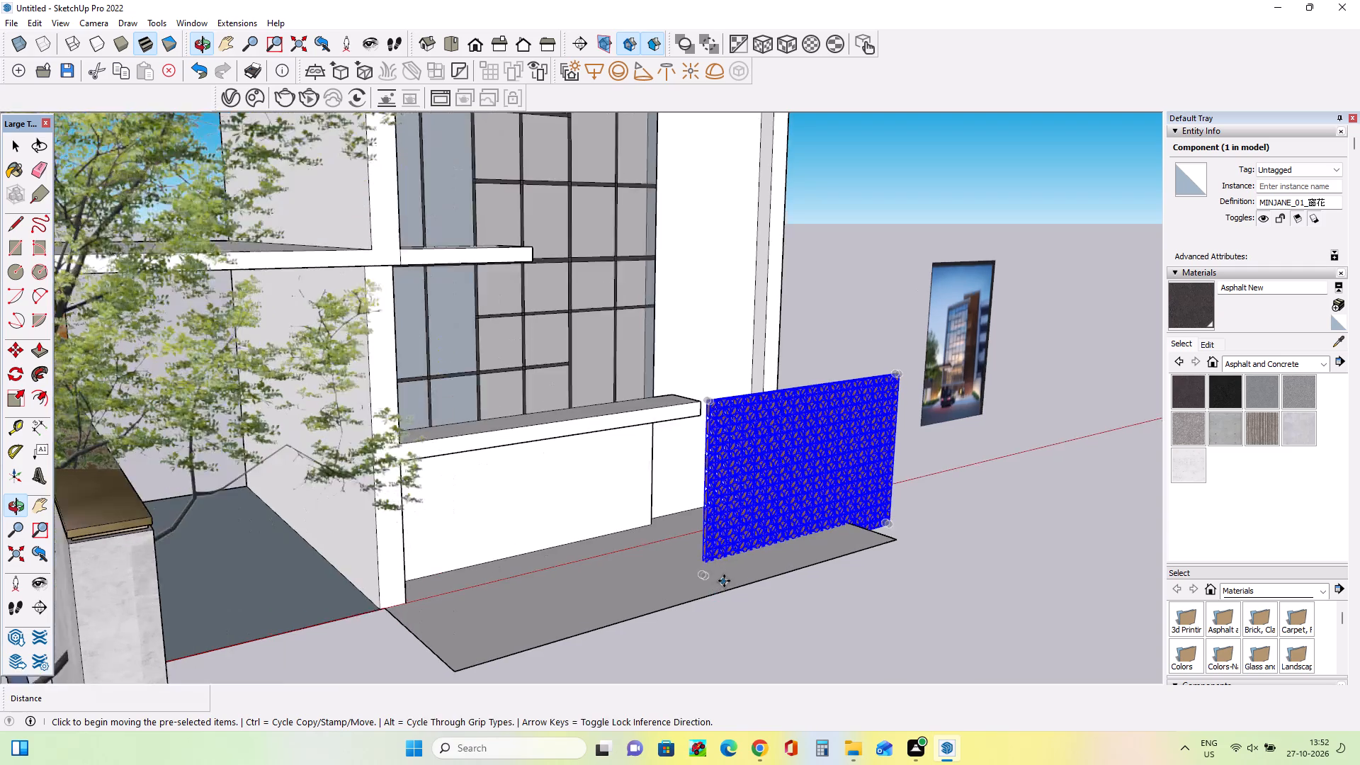
scroll(724, 581, "up", 5)
left_click_drag(693, 555, 643, 488)
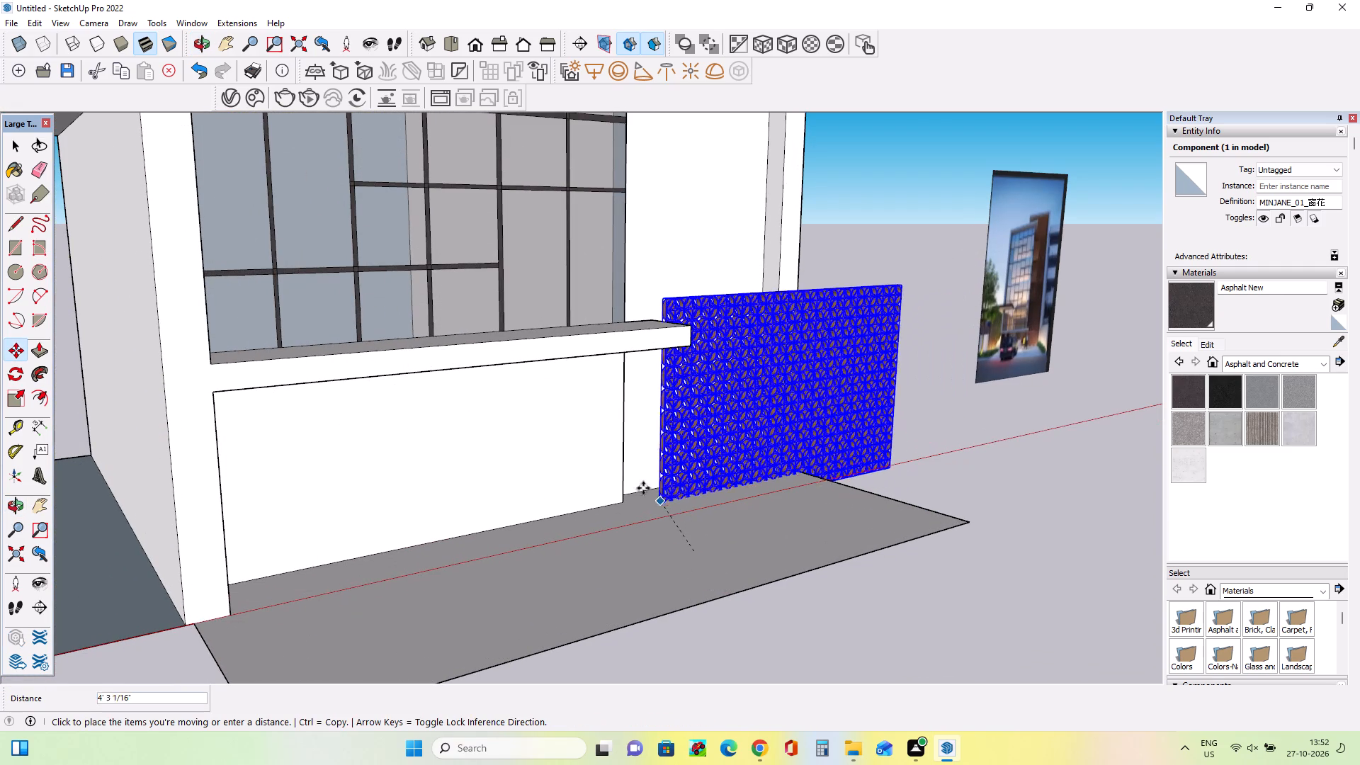
left_click_drag(643, 488, 624, 501)
Scale the lattice panel's width to about 0.6 along the red axis so it fits the tower's recessed front wall.
middle_click_drag(718, 518, 445, 560)
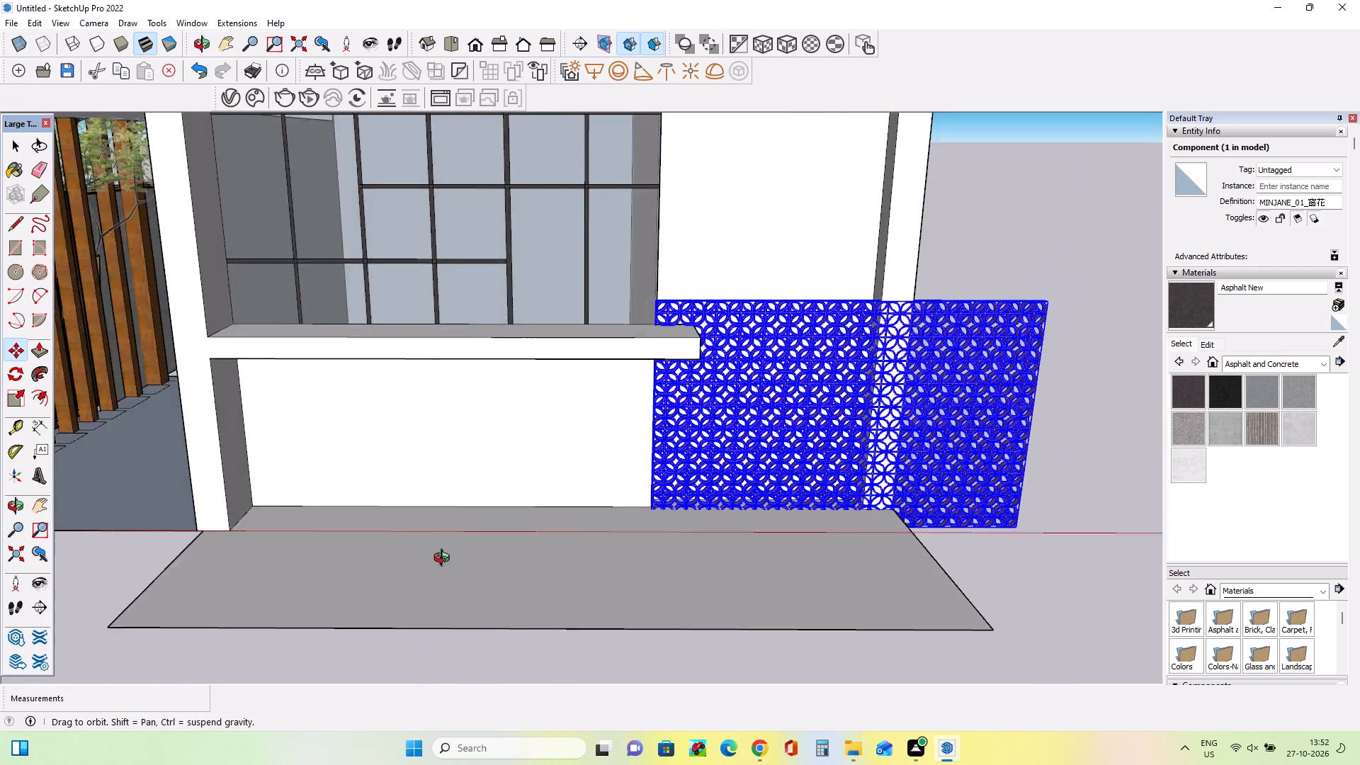
middle_click_drag(445, 560, 417, 562)
scroll(419, 562, "up", 1)
scroll(757, 513, "up", 3)
scroll(655, 523, "down", 10)
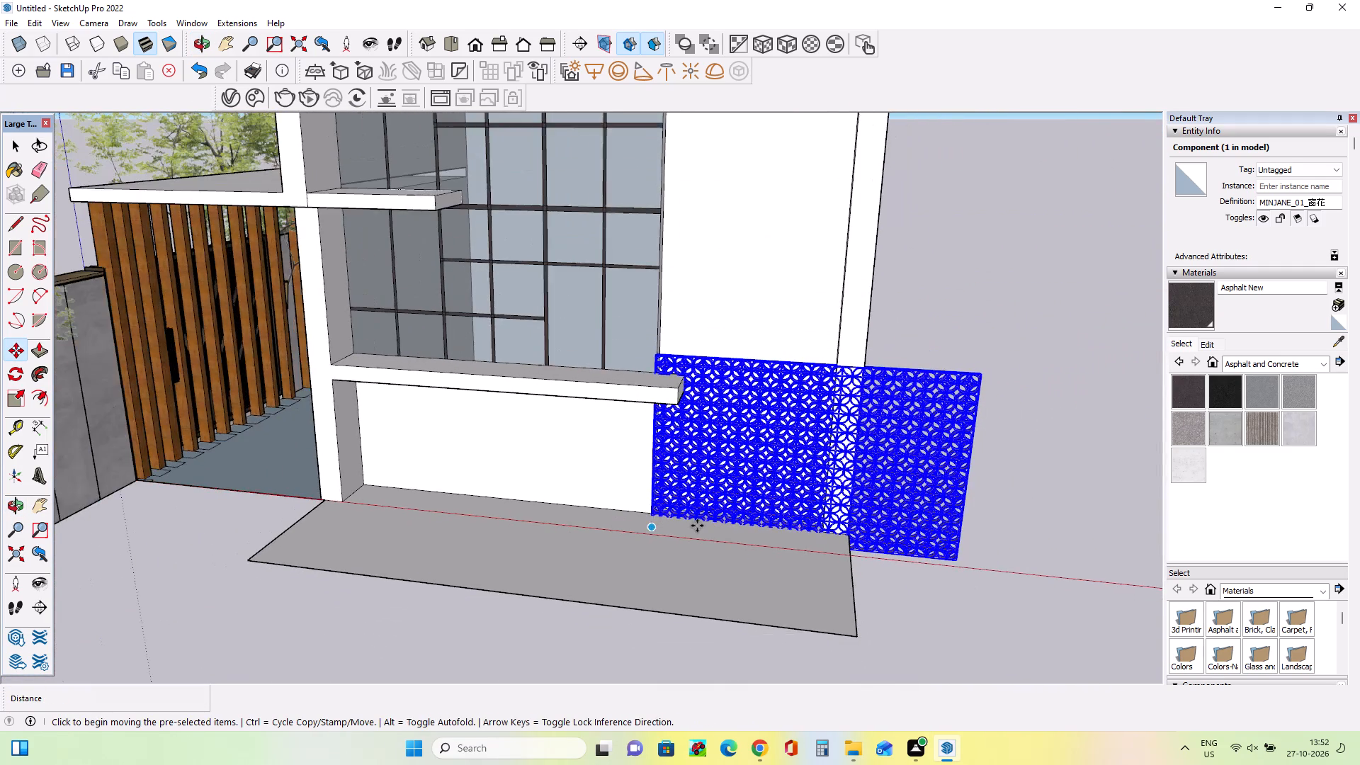
middle_click_drag(961, 519, 891, 548)
middle_click_drag(985, 549, 899, 544)
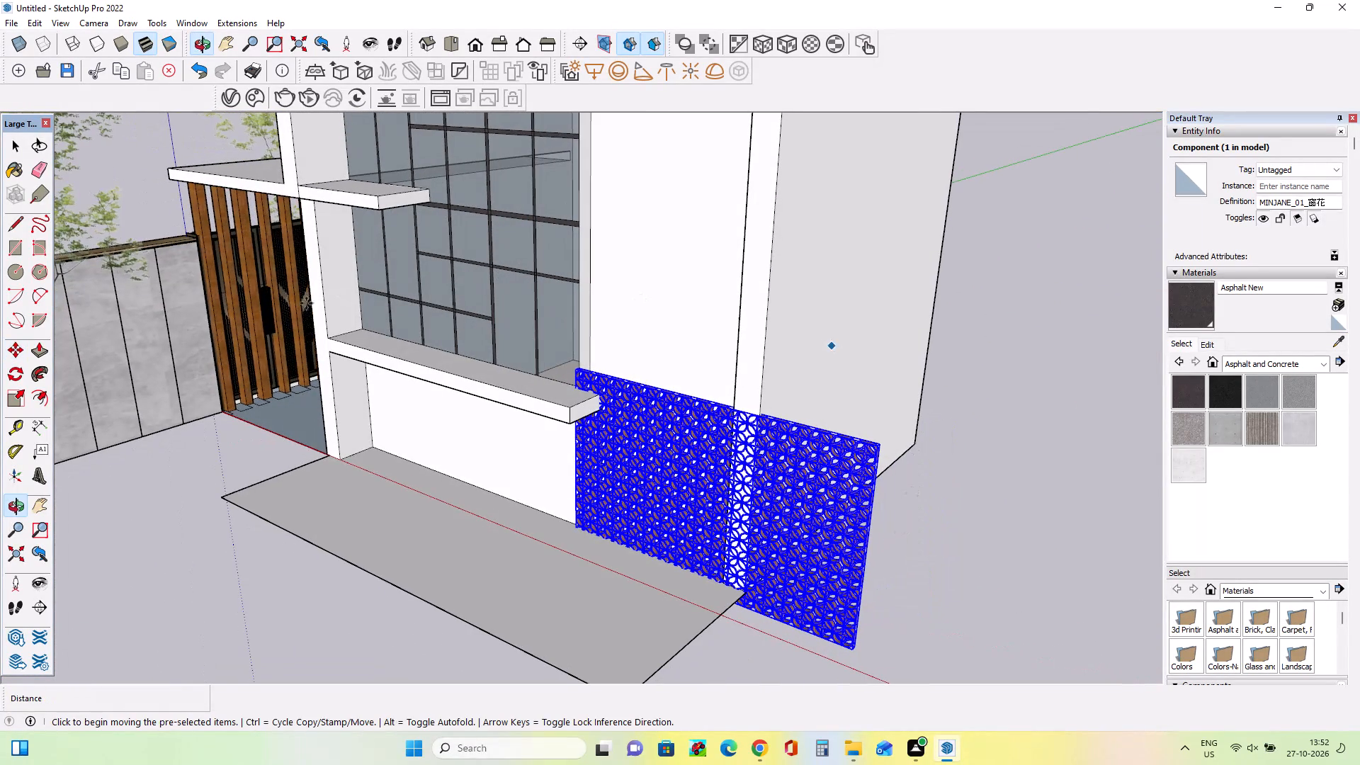
left_click(18, 398)
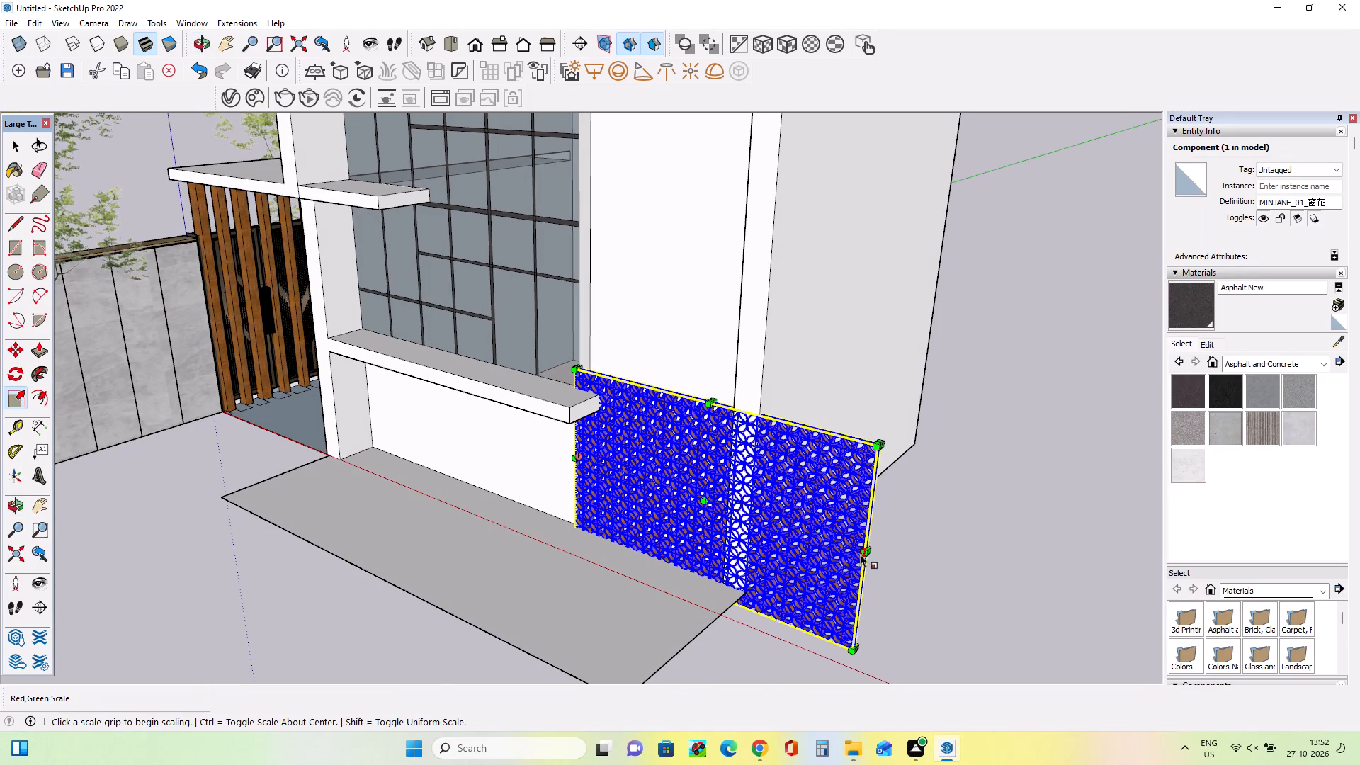
scroll(870, 557, "up", 2)
middle_click_drag(871, 557, 791, 525)
scroll(720, 537, "up", 3)
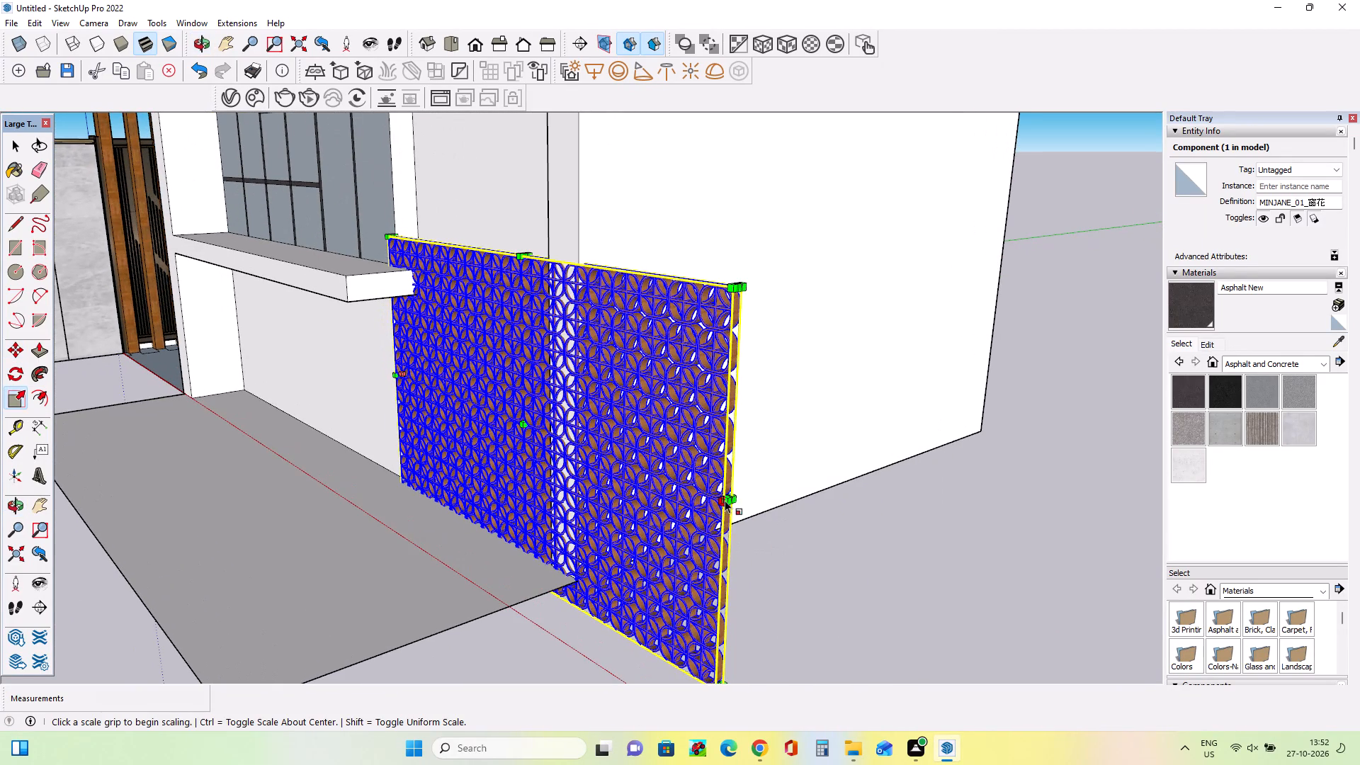
left_click_drag(732, 500, 557, 421)
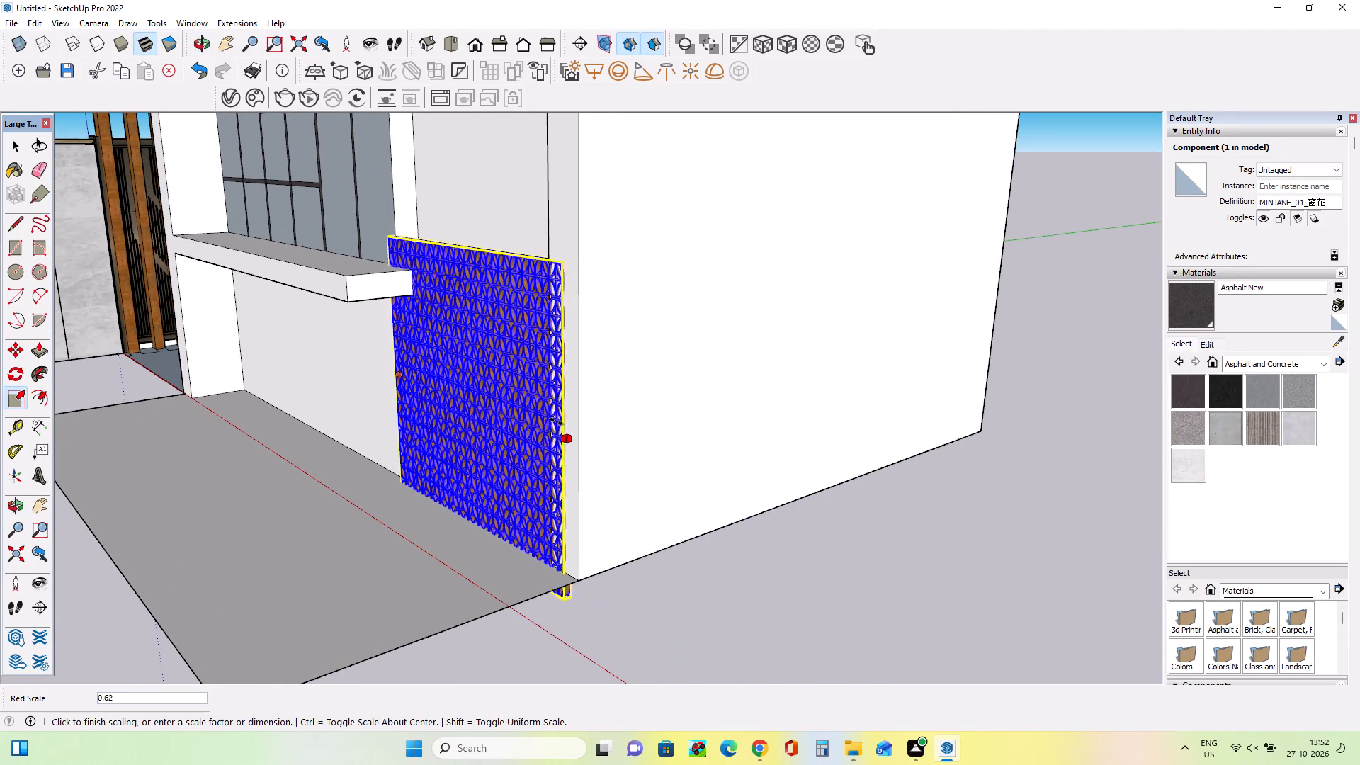
left_click_drag(557, 421, 548, 419)
Move the lattice panel slightly sideways so its upper back corner meets the tower wall's edge beside the glazing.
middle_click_drag(638, 497, 999, 518)
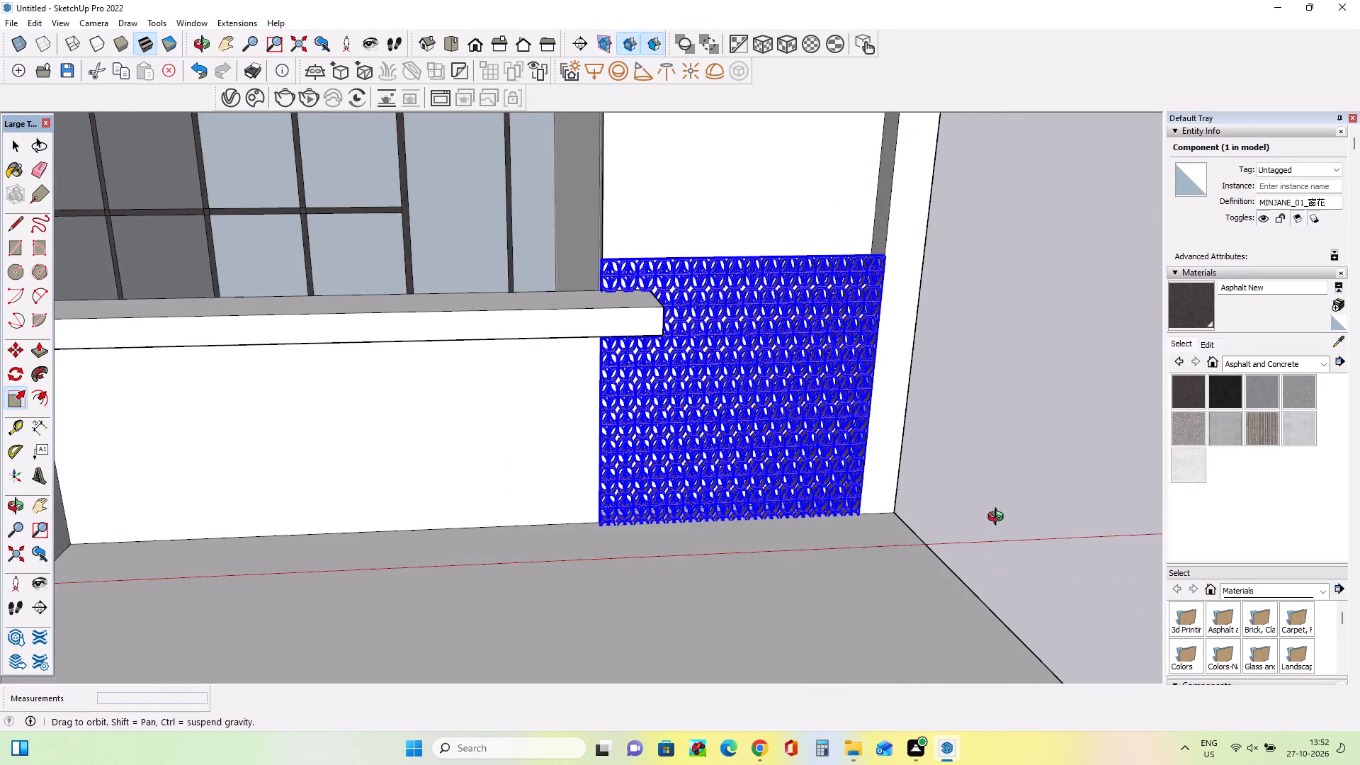
middle_click_drag(999, 518, 1074, 536)
middle_click_drag(805, 378, 716, 467)
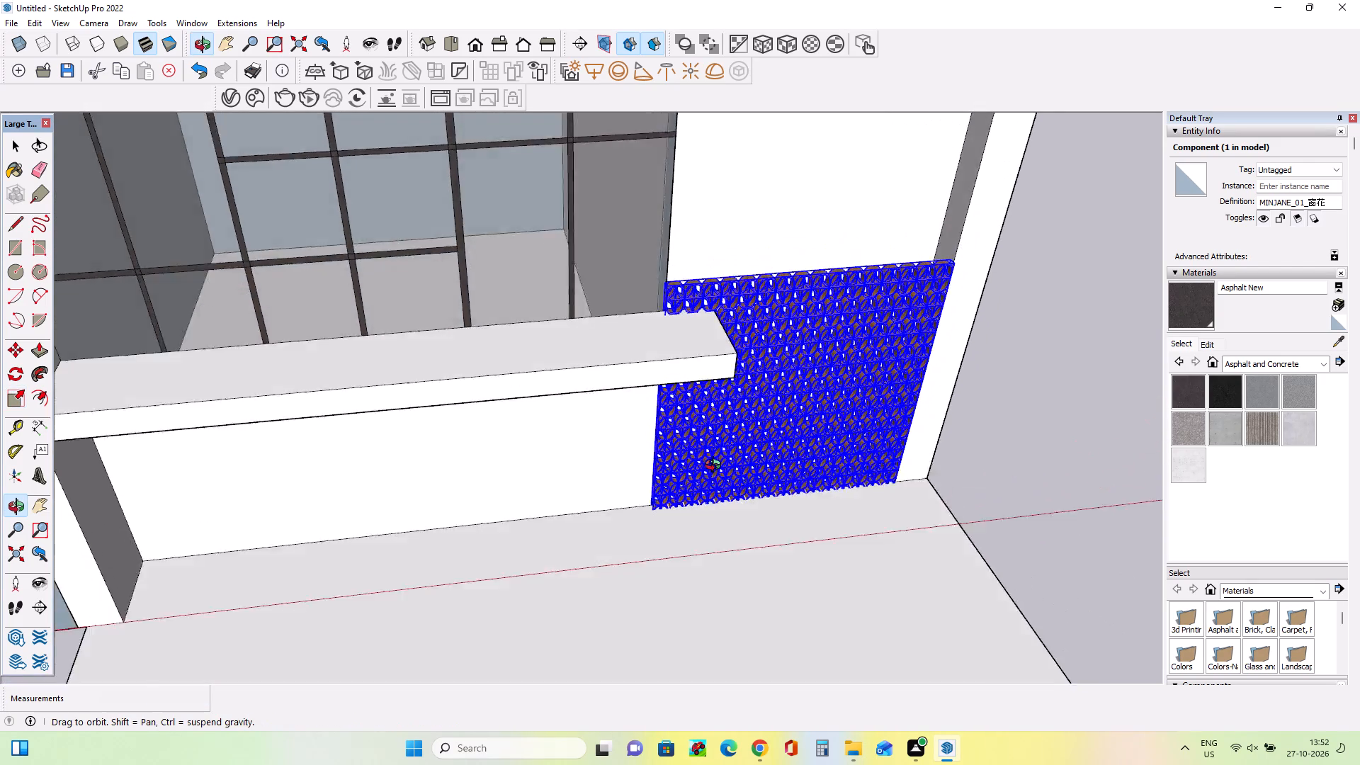
middle_click_drag(716, 467, 673, 424)
scroll(673, 426, "up", 1)
scroll(796, 444, "down", 2)
middle_click_drag(810, 447, 688, 475)
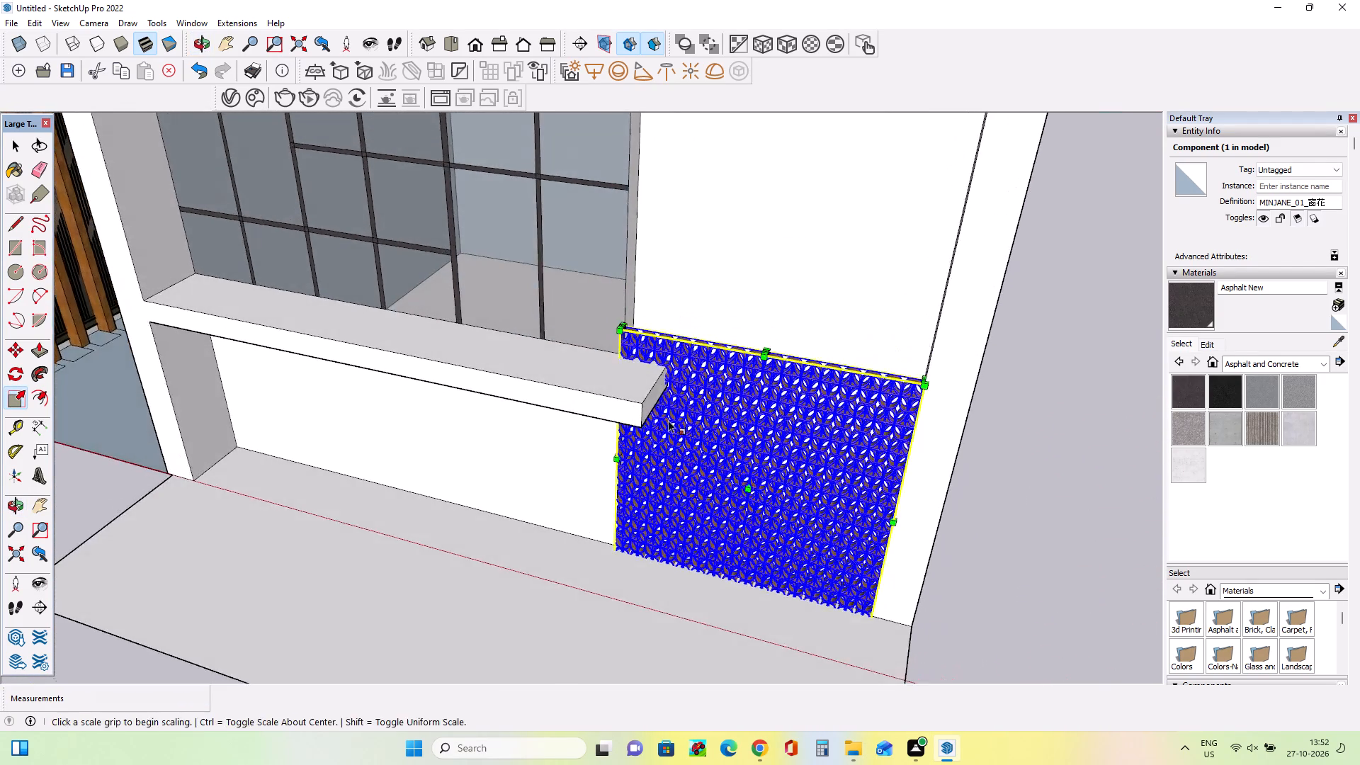
scroll(667, 340, "up", 3)
middle_click_drag(688, 363, 926, 402)
scroll(737, 331, "up", 3)
middle_click_drag(735, 336, 809, 348)
scroll(693, 307, "up", 5)
middle_click_drag(686, 319, 765, 316)
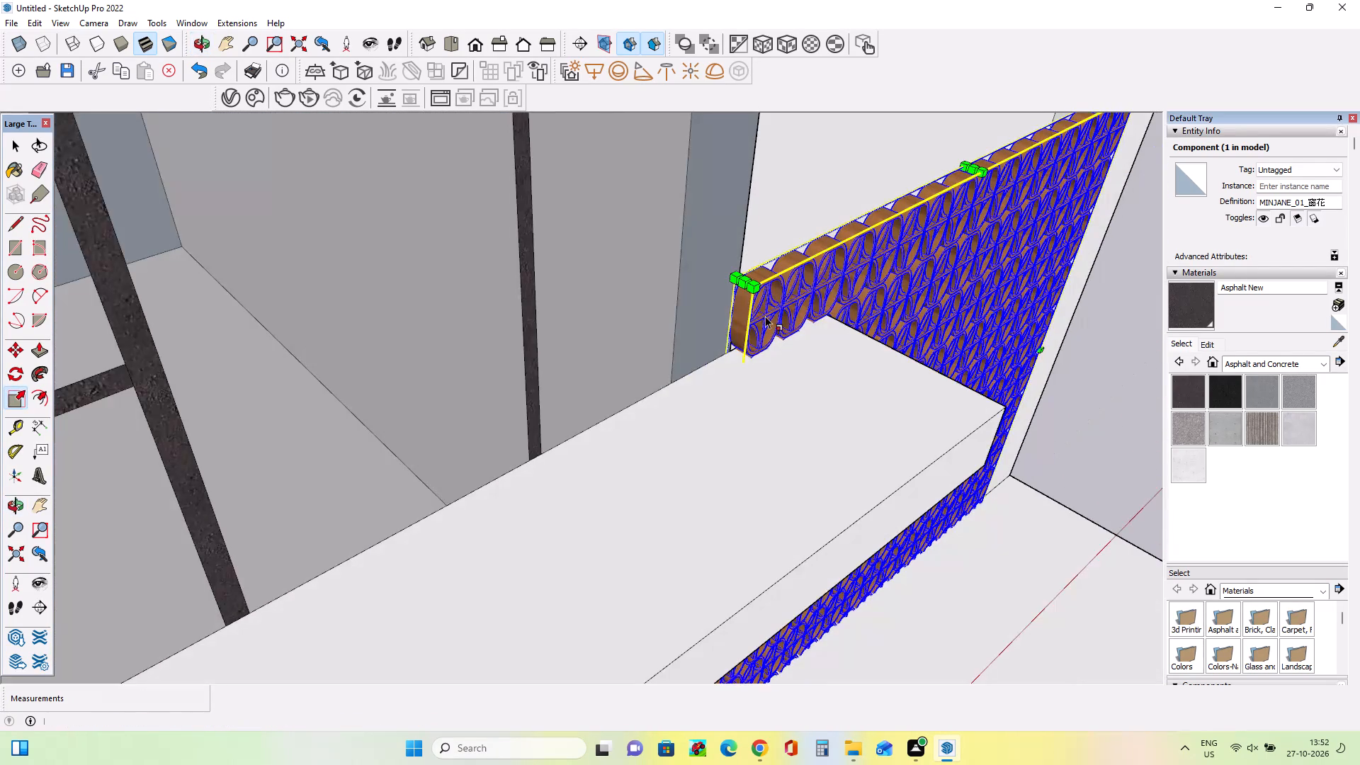
middle_click_drag(764, 319, 714, 359)
middle_click_drag(844, 349, 696, 397)
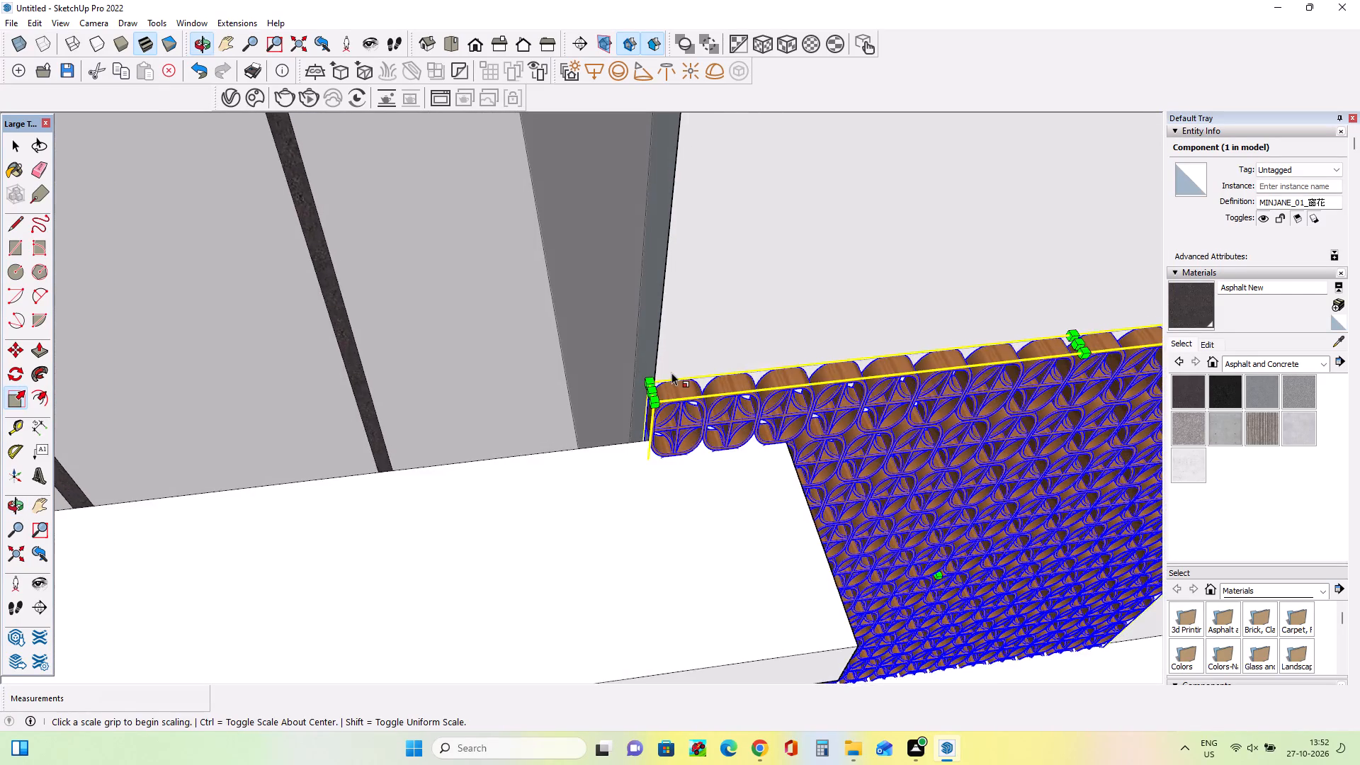
scroll(672, 373, "up", 9)
middle_click_drag(582, 429, 644, 463)
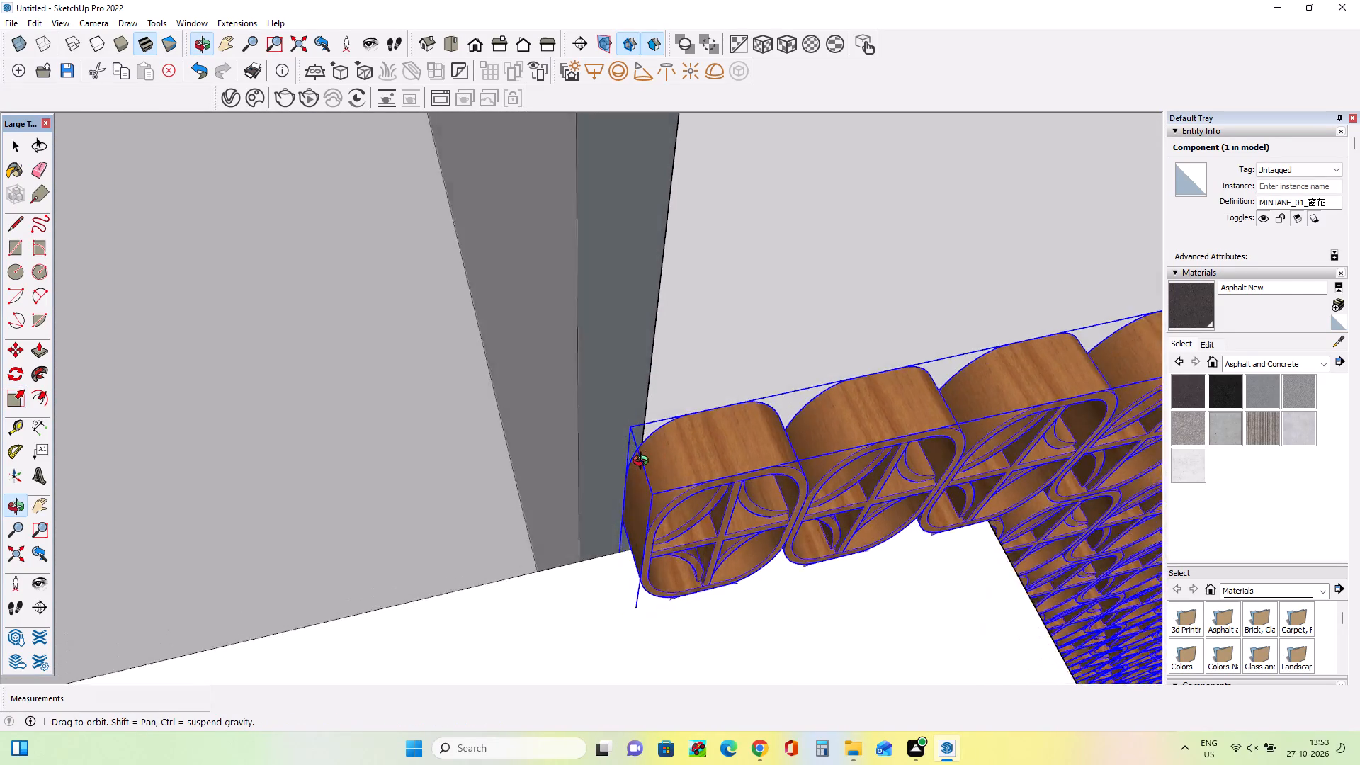
middle_click_drag(644, 463, 1215, 365)
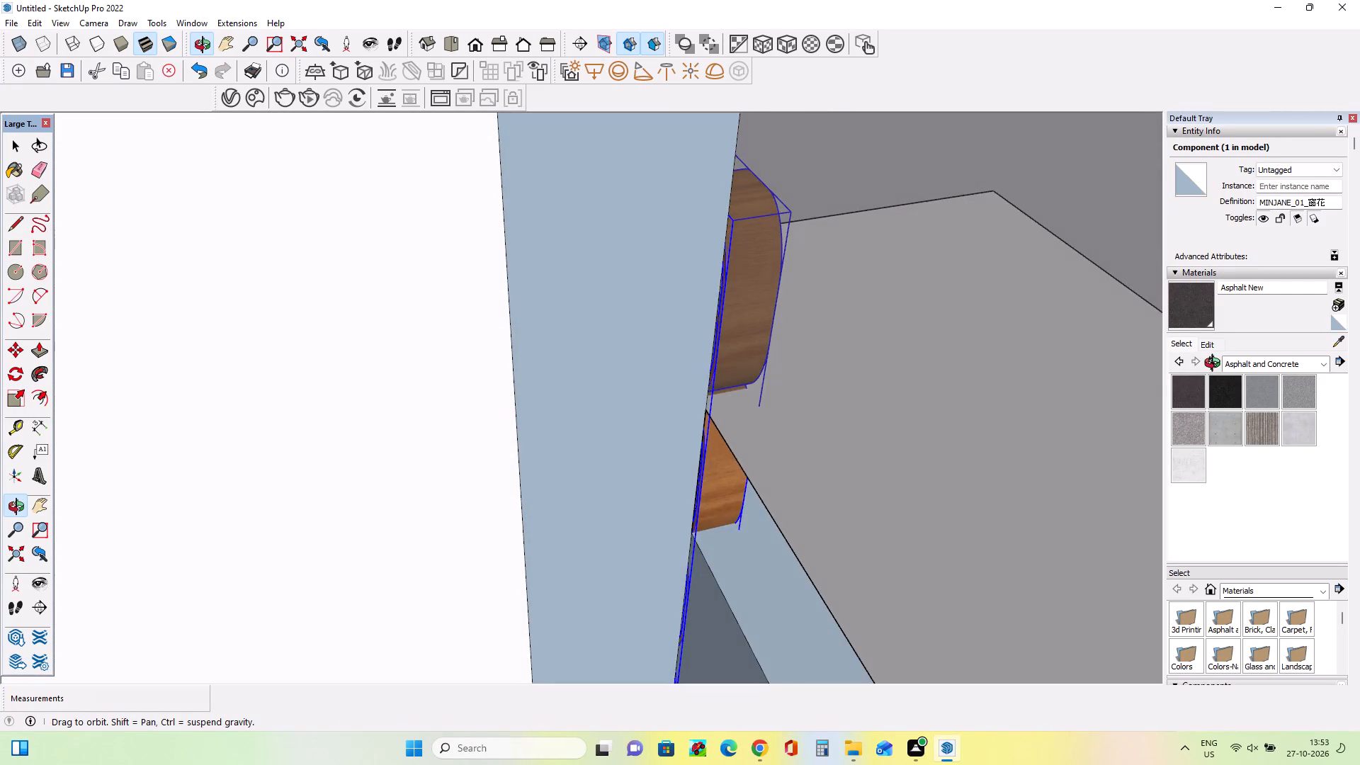
middle_click_drag(1215, 365, 596, 463)
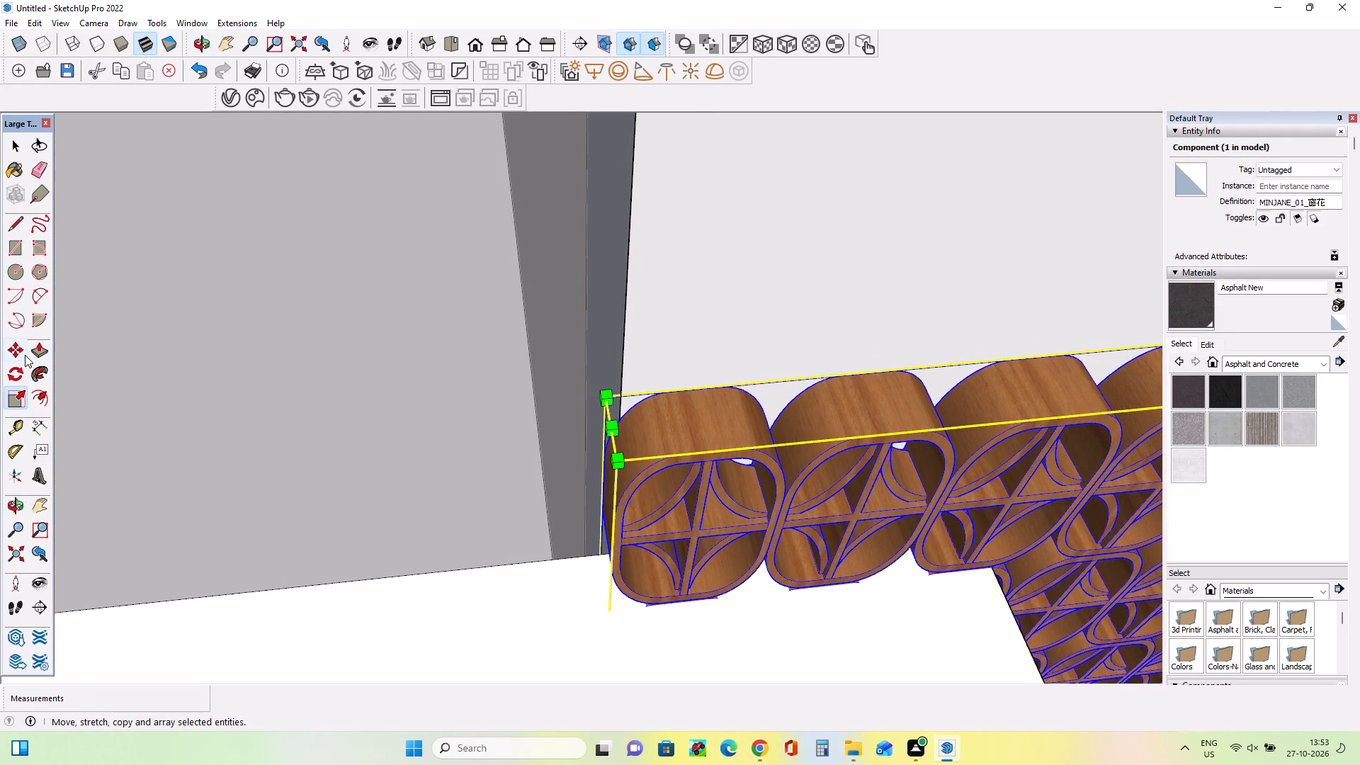
left_click(25, 354)
left_click_drag(609, 397, 616, 397)
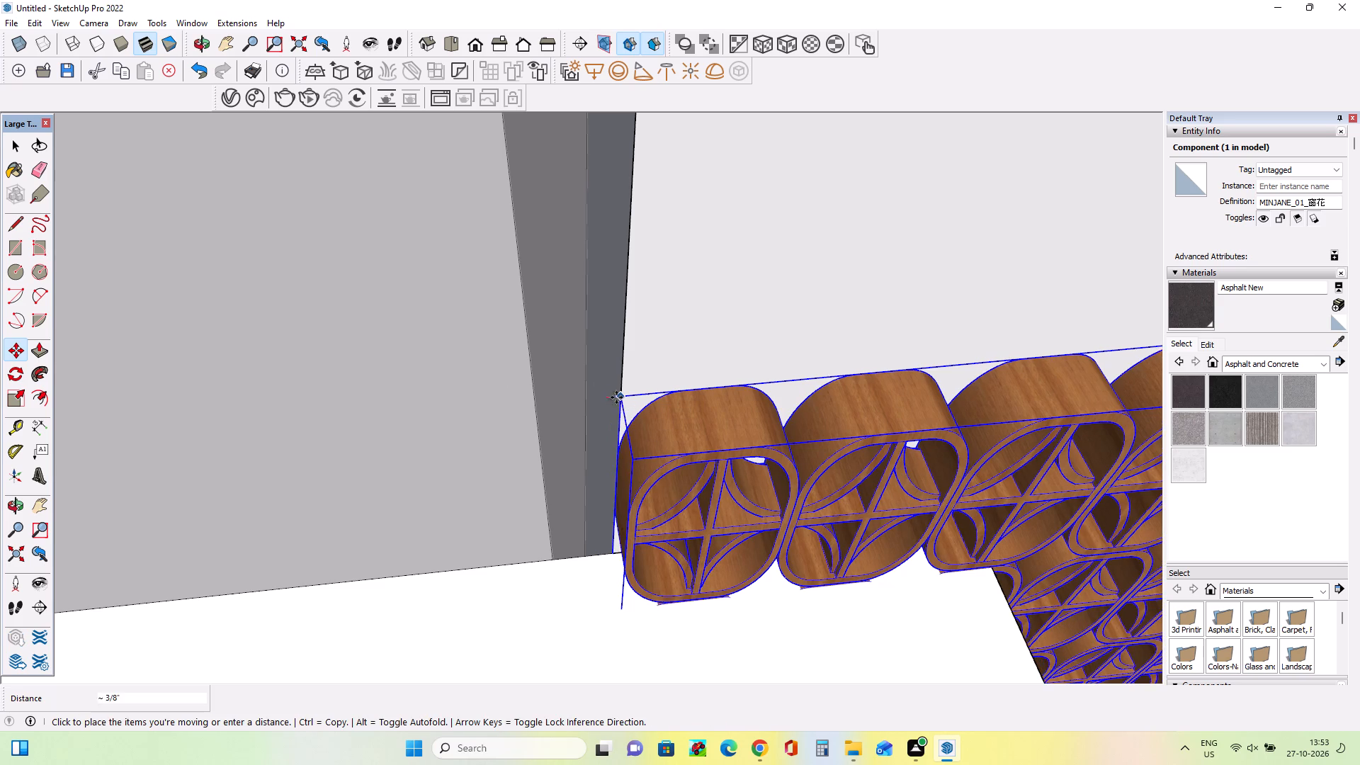
left_click_drag(616, 397, 625, 396)
Scale the lattice panel's height by about 3.56 up to the underside of the tower's roof slab, and deselect it.
scroll(472, 437, "down", 3)
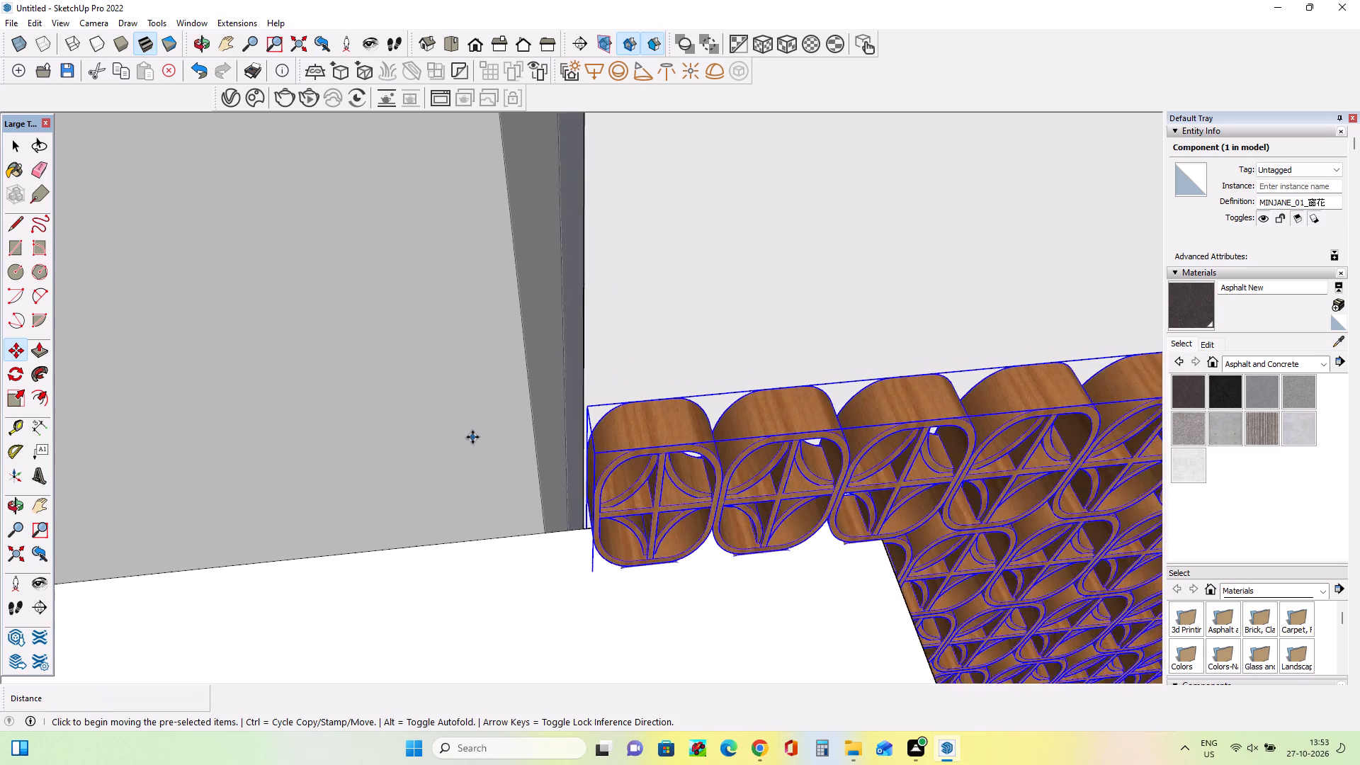
scroll(472, 437, "down", 20)
scroll(472, 437, "down", 4)
scroll(715, 472, "down", 4)
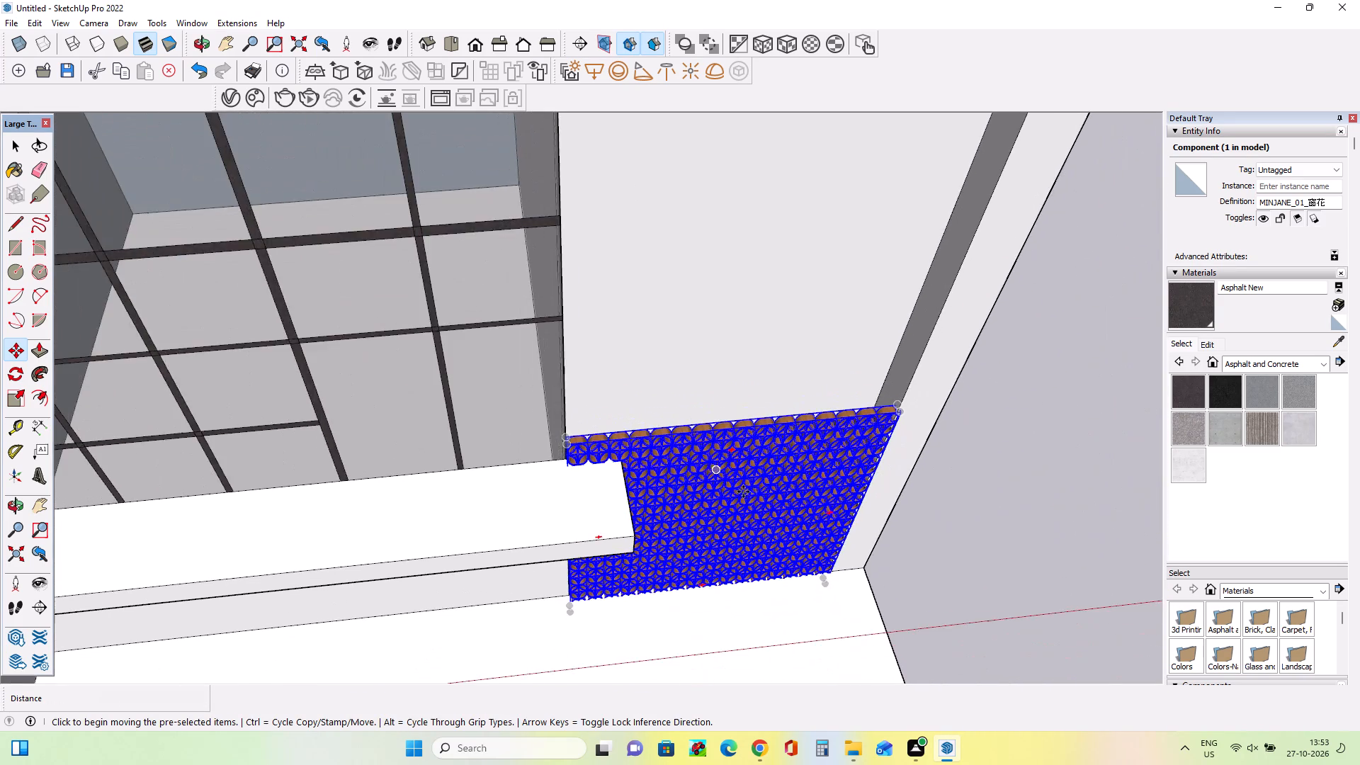
middle_click_drag(759, 498, 700, 414)
scroll(699, 413, "down", 1)
left_click(10, 390)
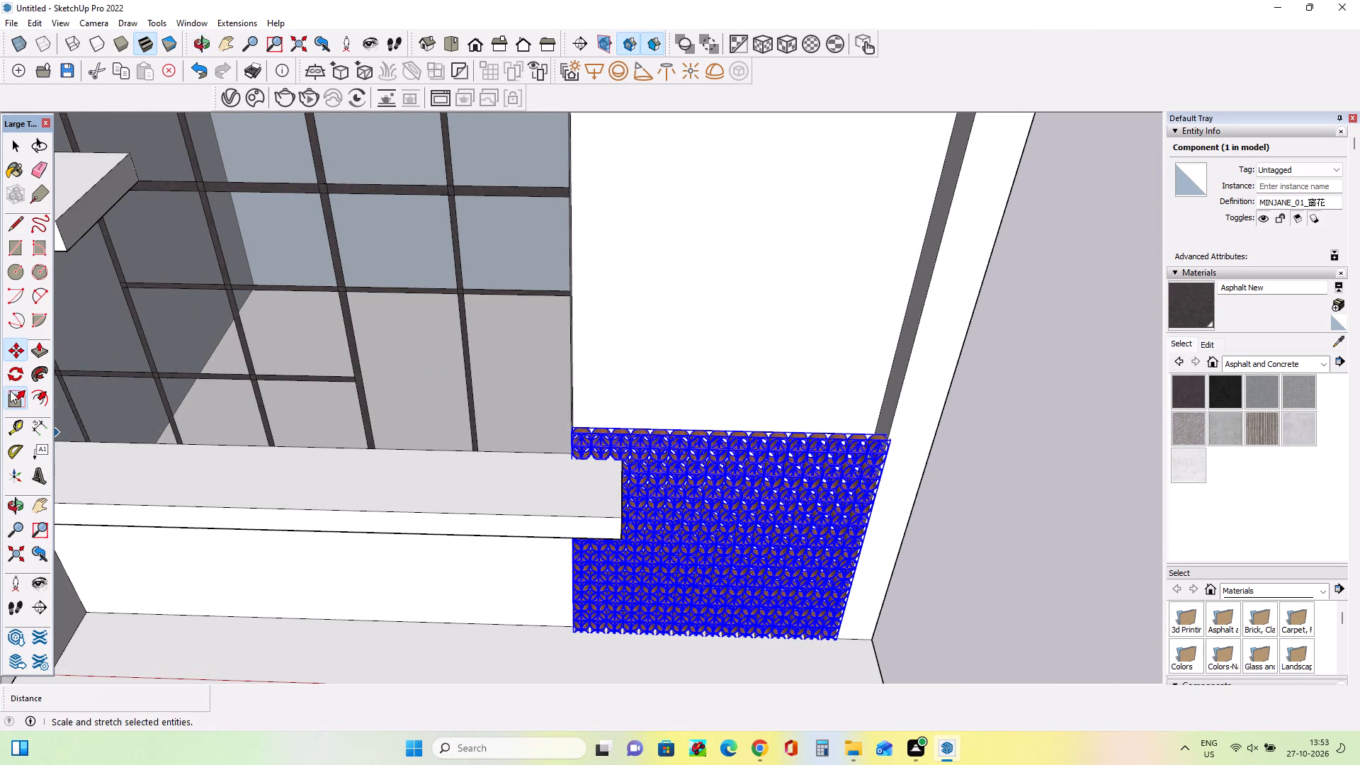
middle_click_drag(730, 433, 741, 490)
scroll(737, 429, "up", 4)
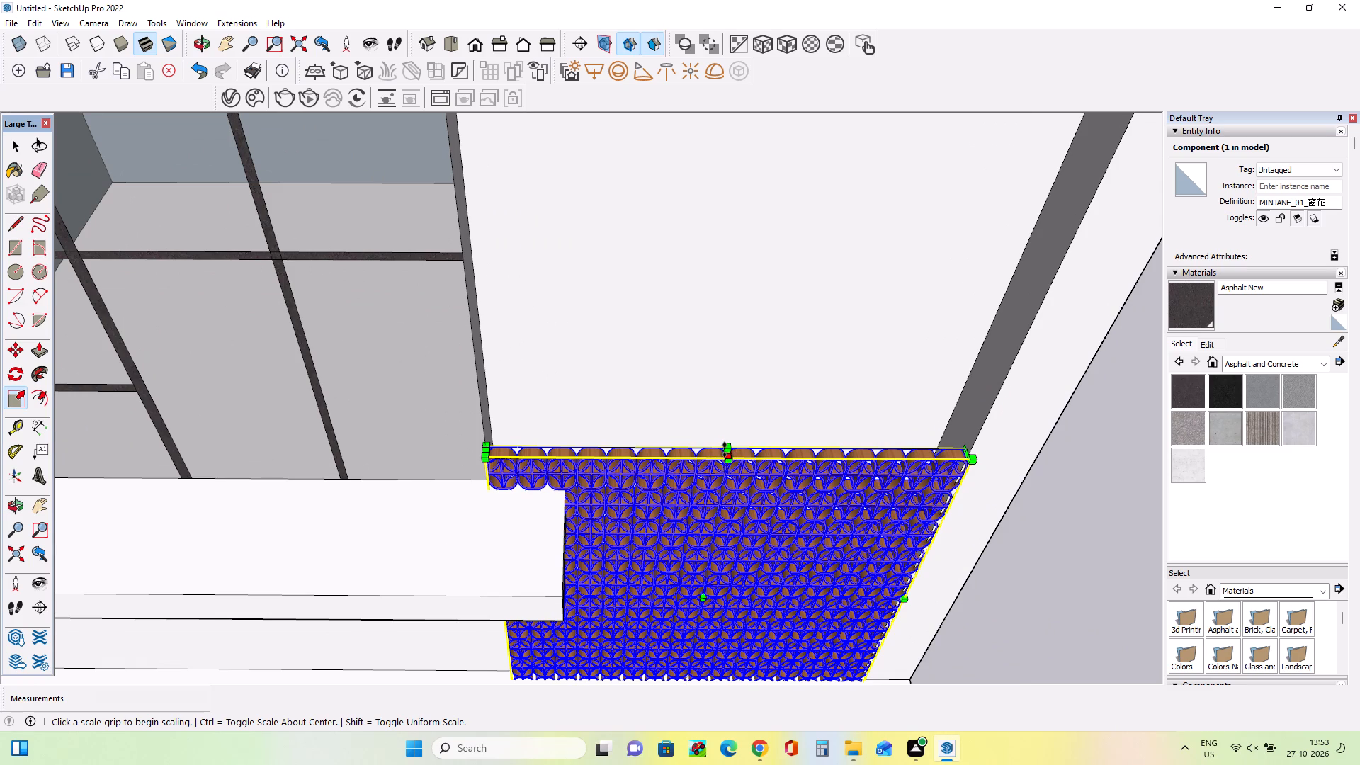
left_click_drag(725, 450, 718, 382)
scroll(726, 378, "down", 14)
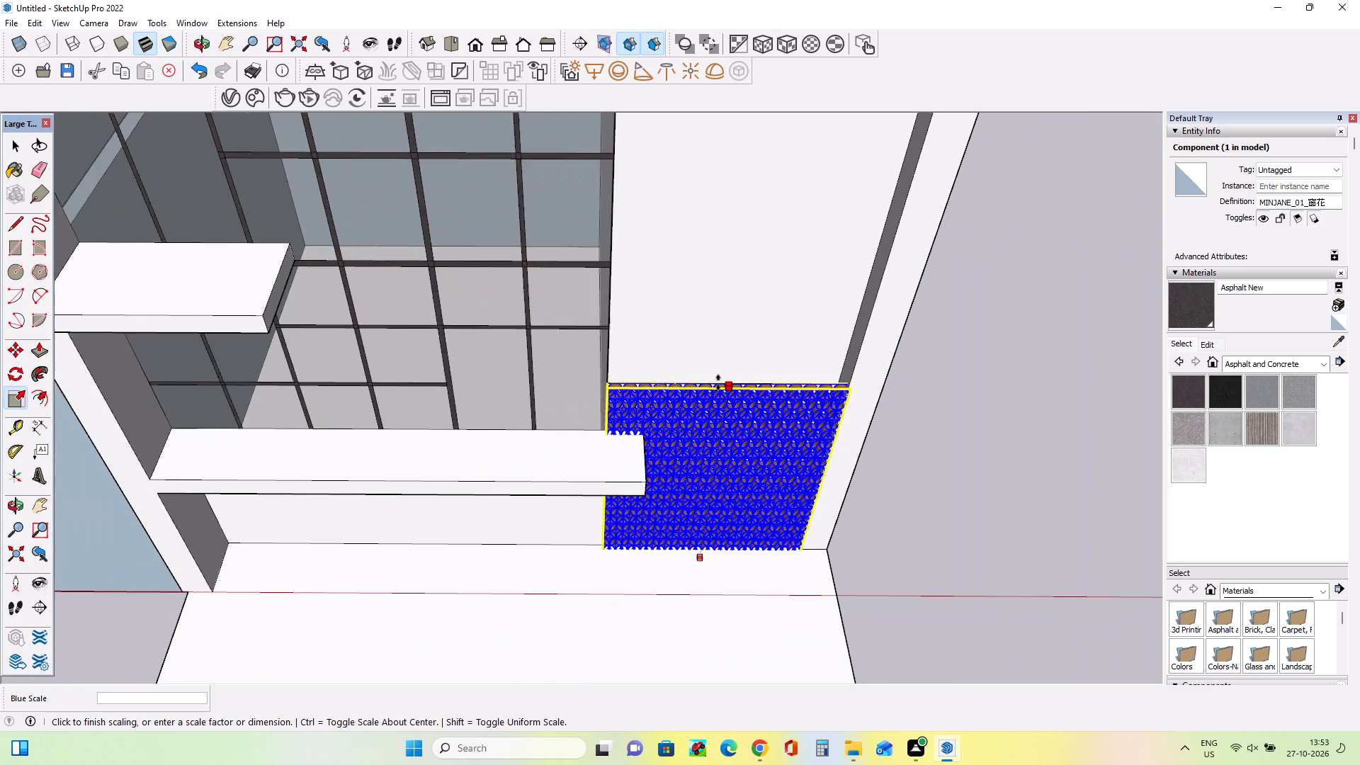
scroll(718, 382, "down", 8)
left_click_drag(718, 382, 734, 172)
scroll(718, 382, "up", 1)
scroll(718, 382, "down", 8)
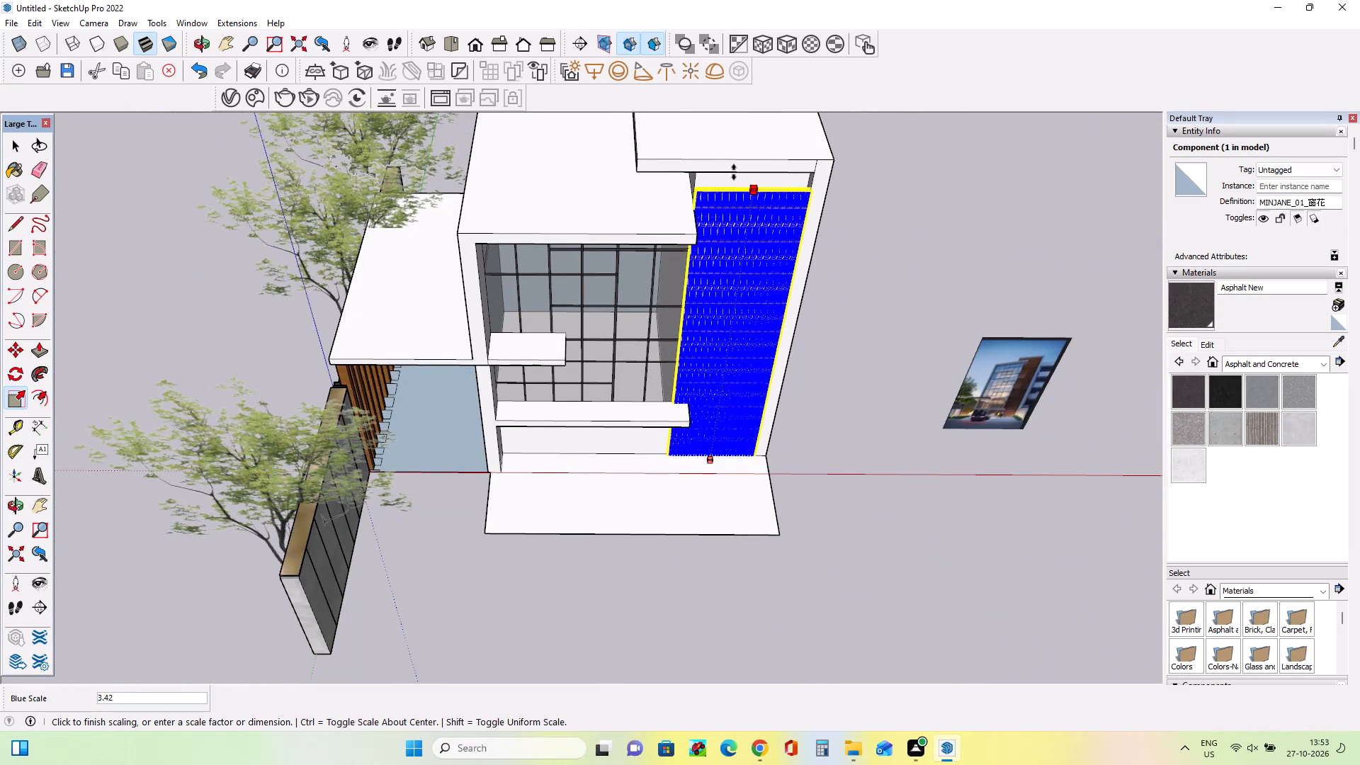
left_click_drag(734, 172, 735, 170)
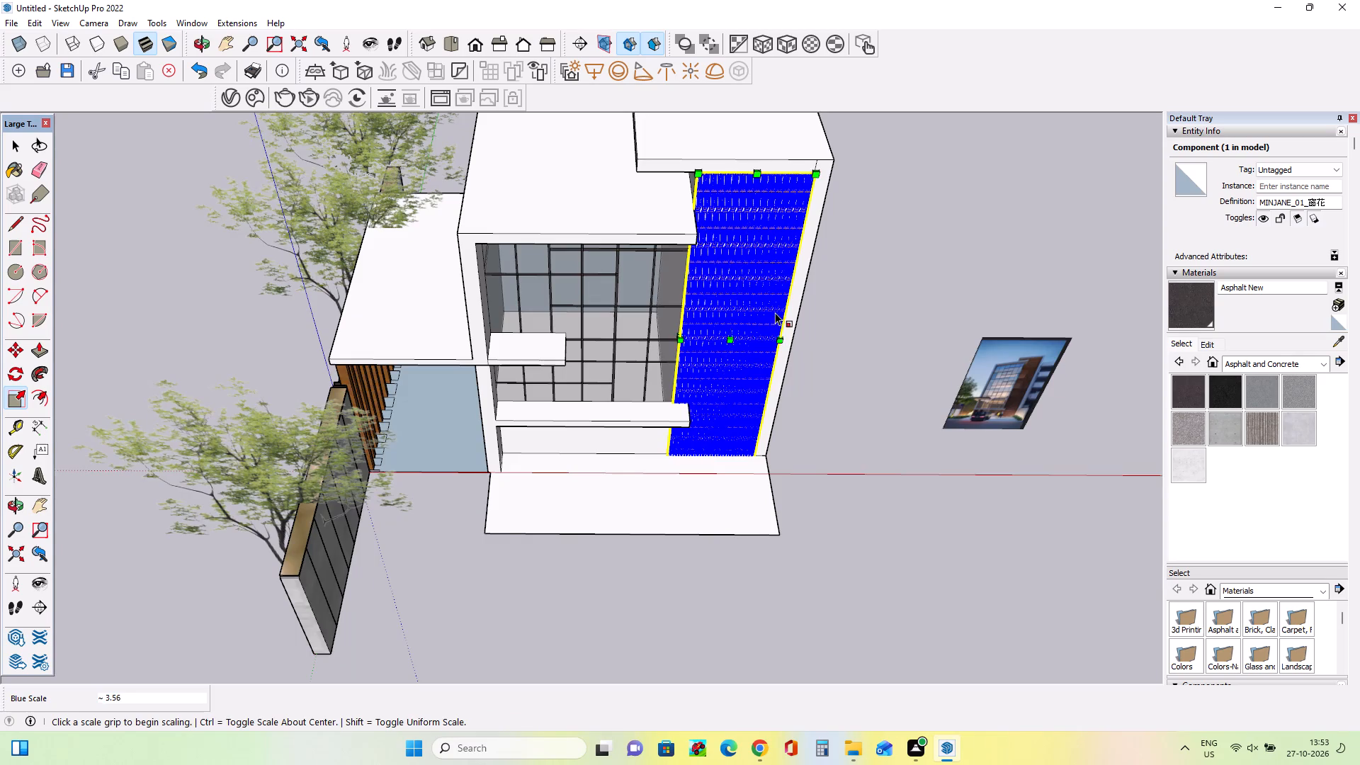
middle_click_drag(770, 307, 708, 130)
scroll(692, 354, "up", 4)
middle_click_drag(669, 443, 715, 394)
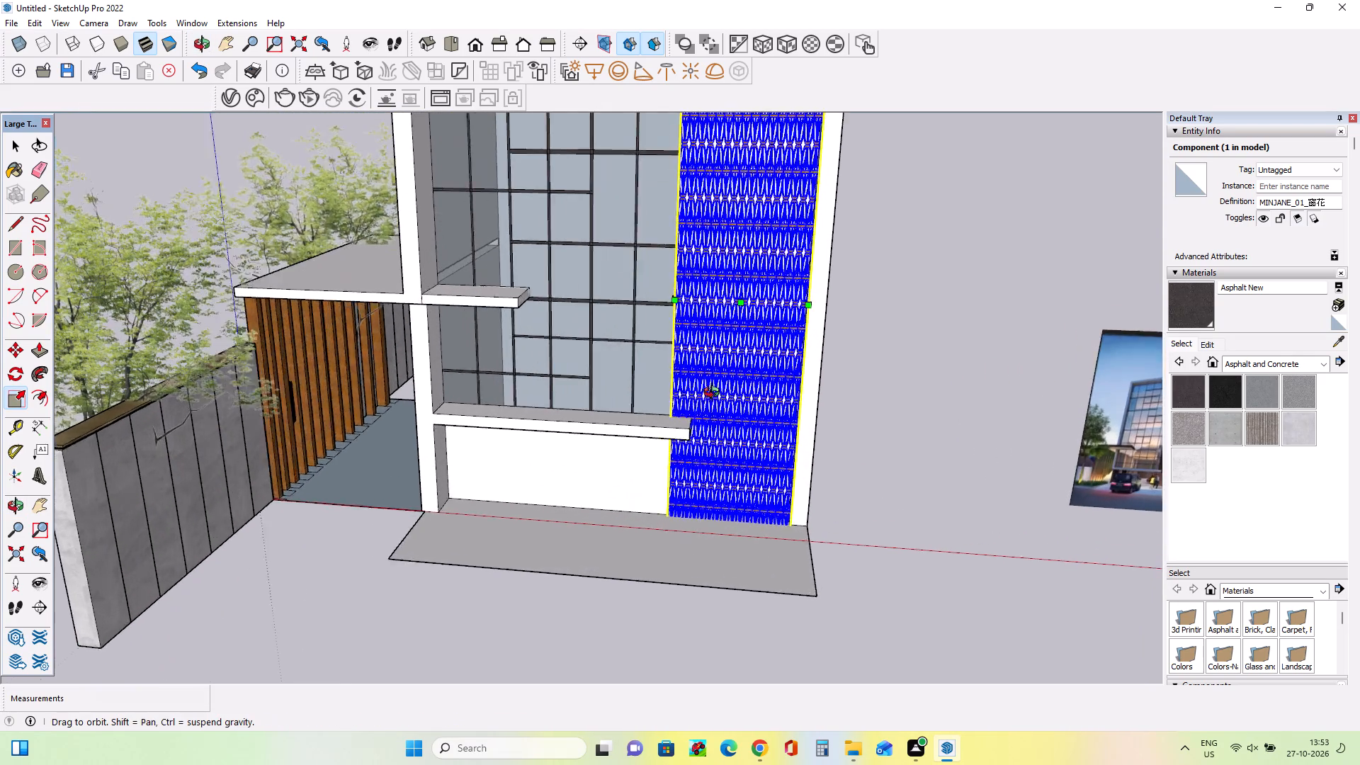
middle_click_drag(715, 394, 743, 346)
middle_click_drag(676, 393, 654, 421)
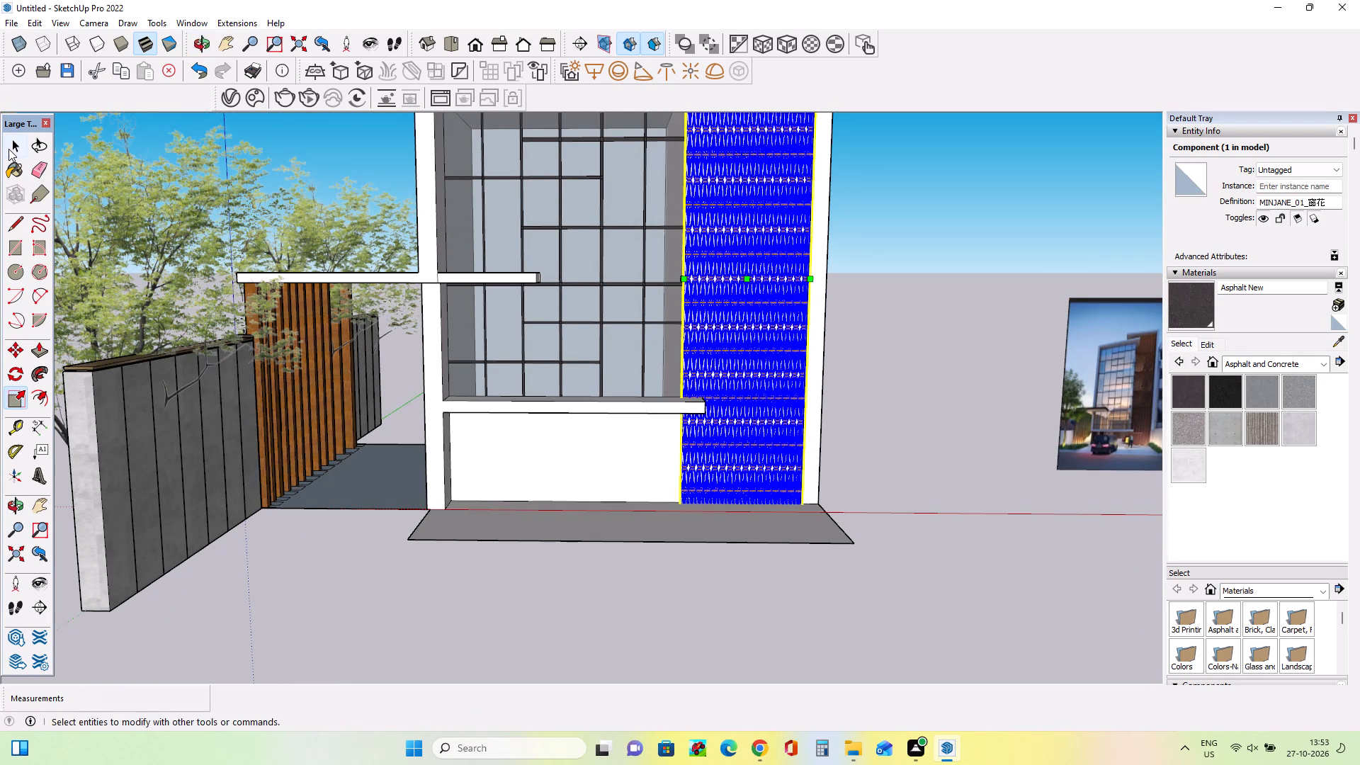
left_click(8, 149)
left_click(916, 297)
Examine the stretched lattice pattern on the tower front, up close and against the whole building.
middle_click_drag(802, 339, 604, 383)
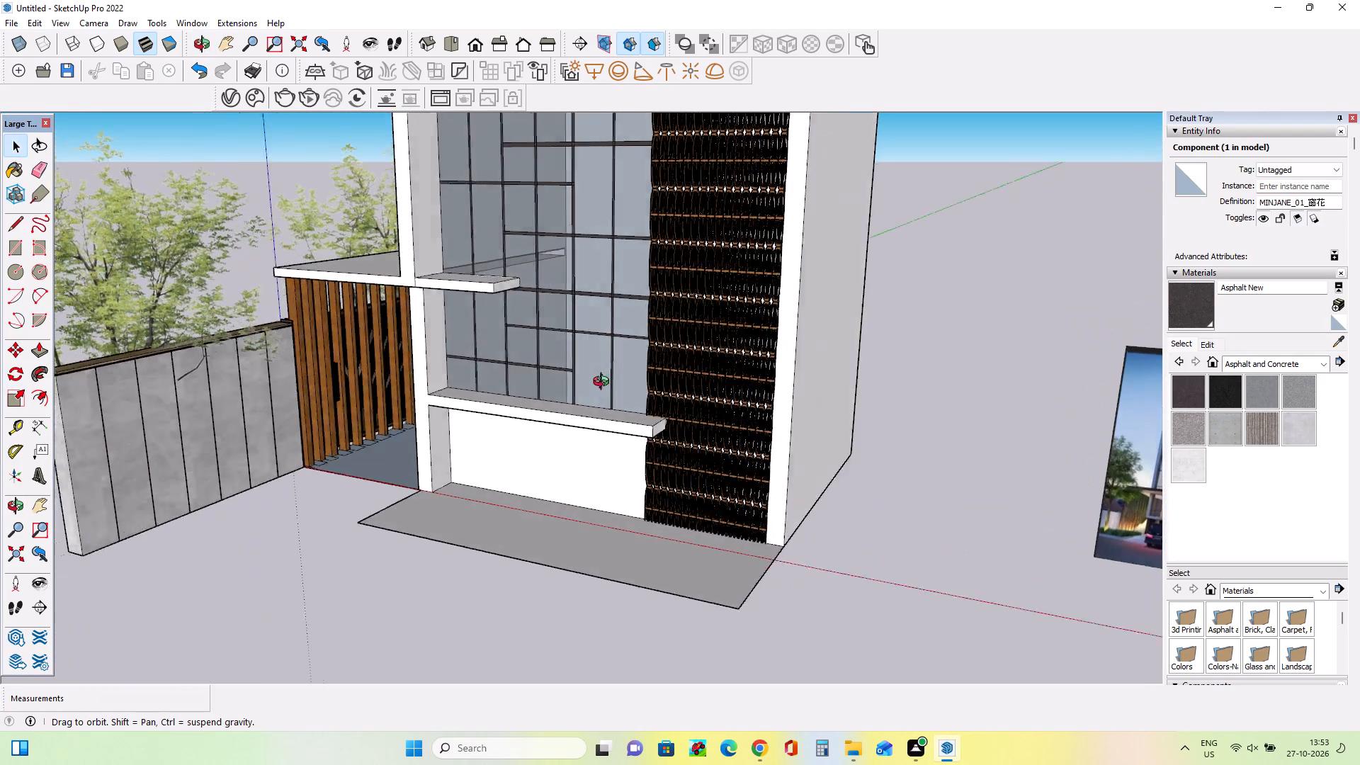
middle_click_drag(604, 383, 755, 410)
scroll(771, 373, "up", 1)
middle_click_drag(771, 373, 678, 372)
scroll(719, 443, "up", 4)
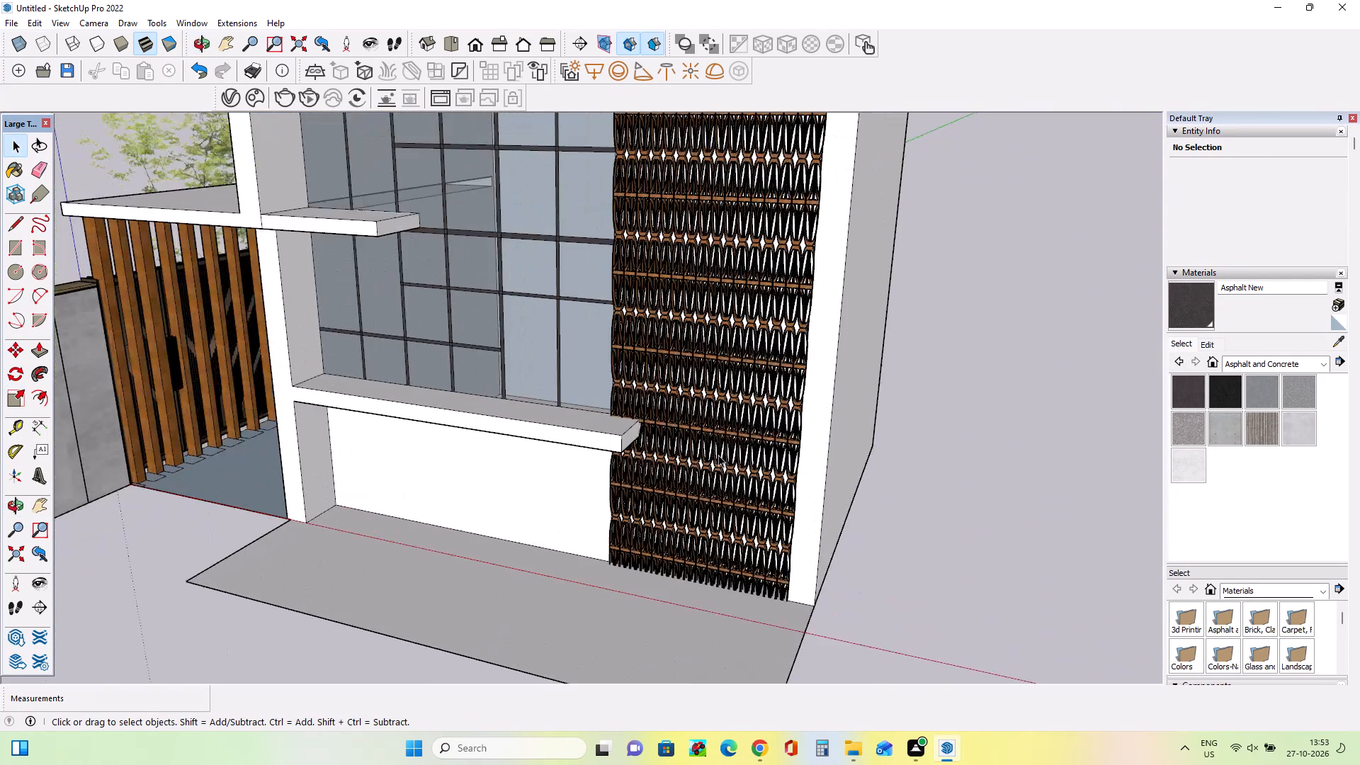
scroll(718, 455, "up", 8)
middle_click_drag(727, 457, 764, 426)
scroll(764, 426, "down", 6)
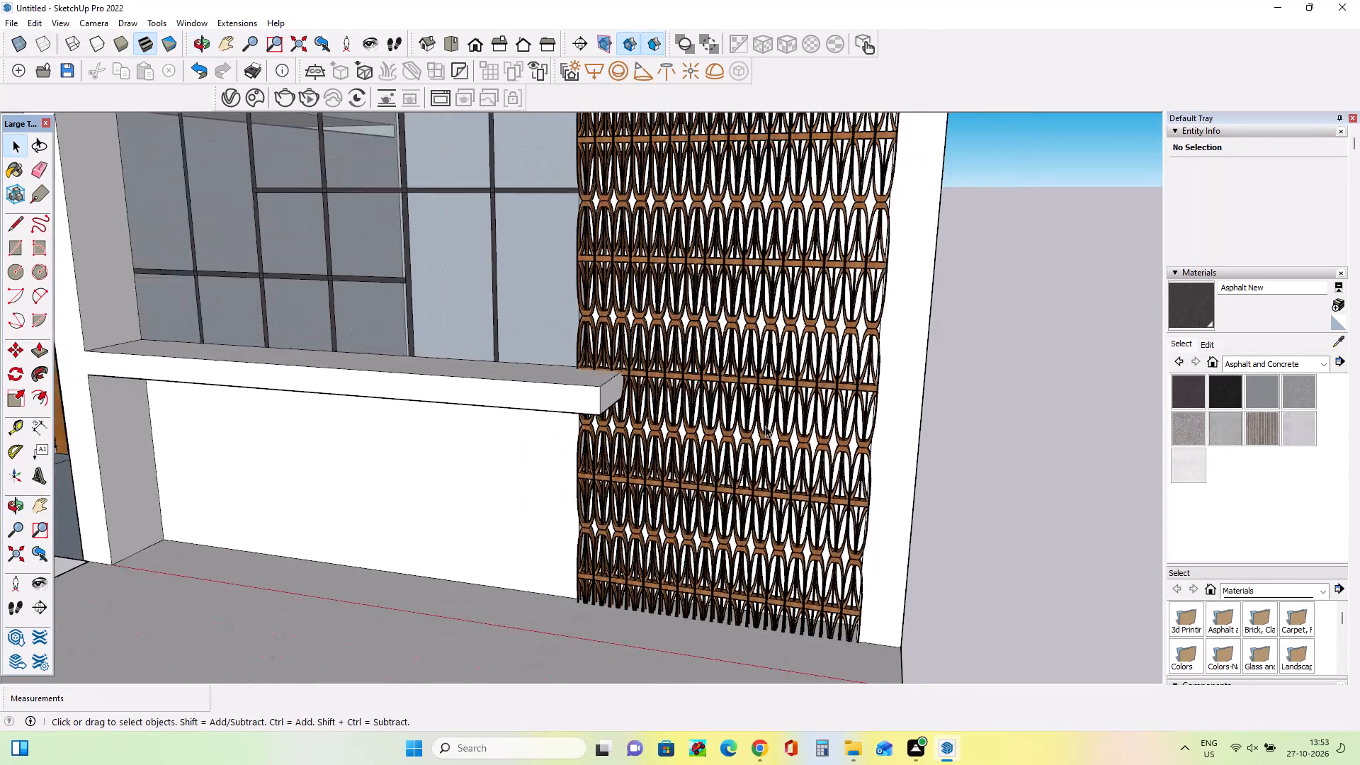
scroll(765, 426, "down", 19)
scroll(825, 431, "down", 6)
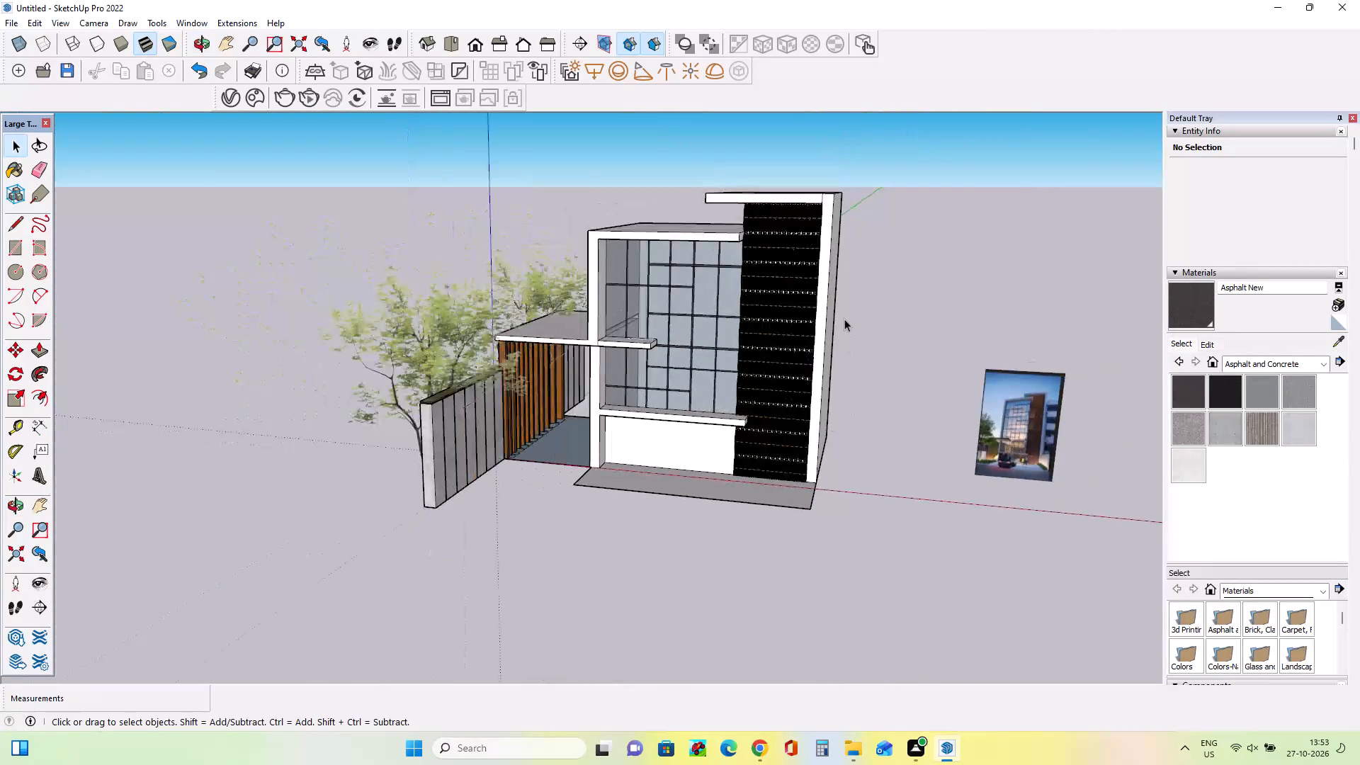
scroll(843, 284, "up", 4)
middle_click_drag(828, 293, 856, 299)
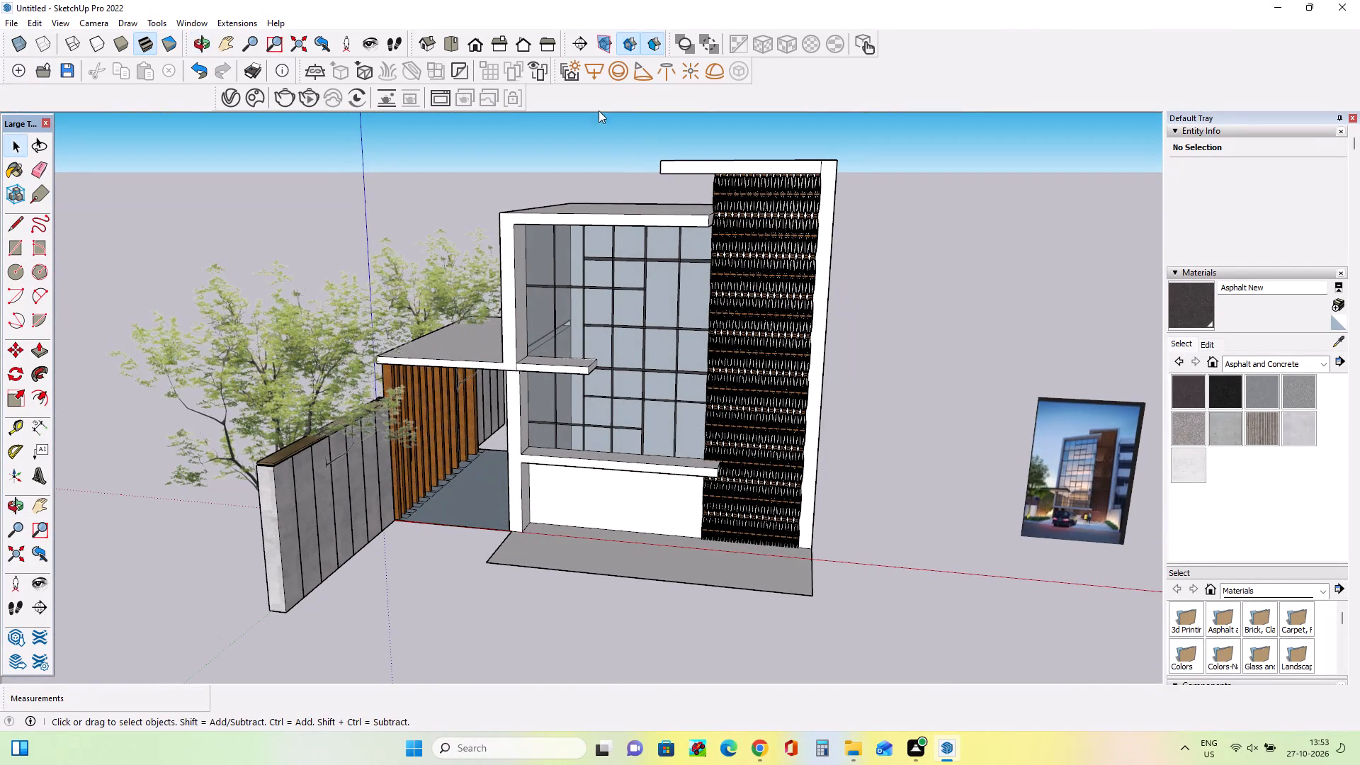
Import the MINJANE_01_窗花 lattice panel from Downloads again and place it on the ground between the tower and reference photo.
left_click(3, 21)
left_click(103, 272)
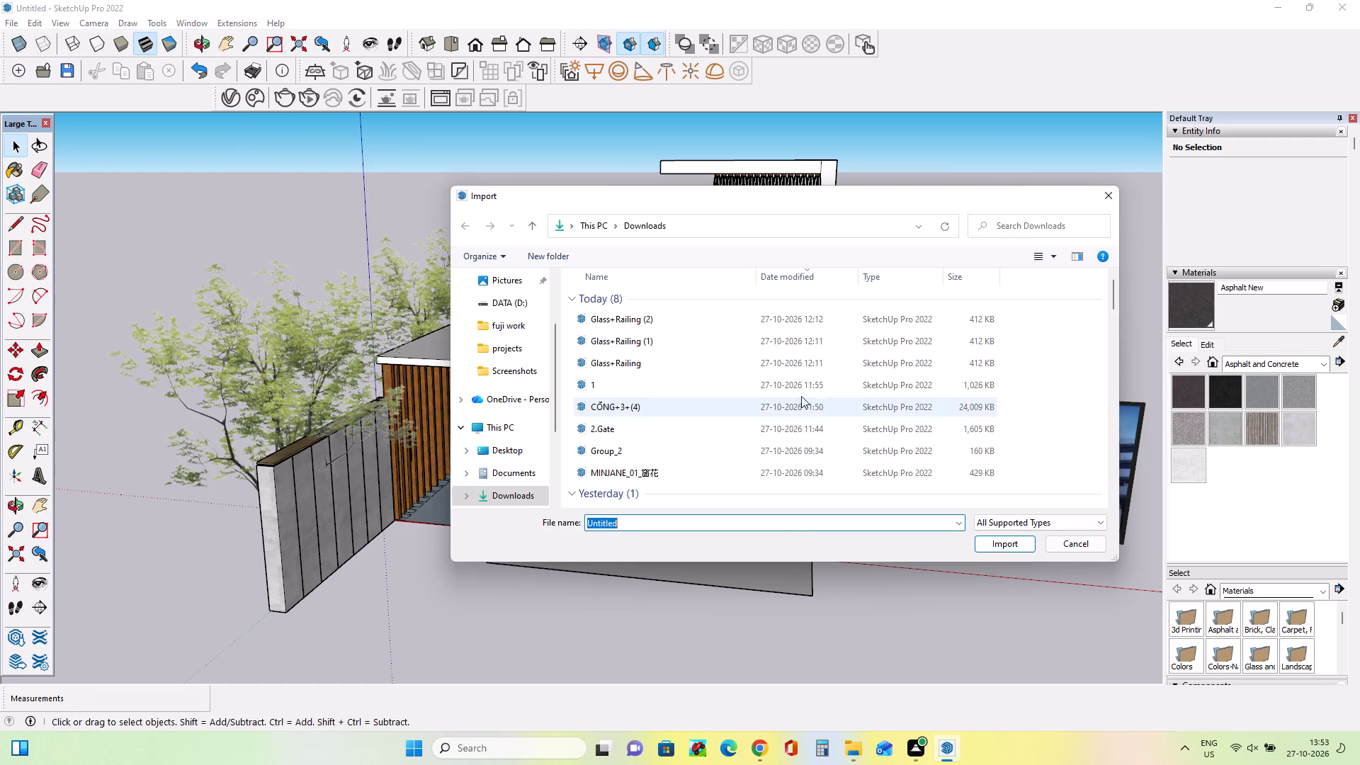
left_click(672, 479)
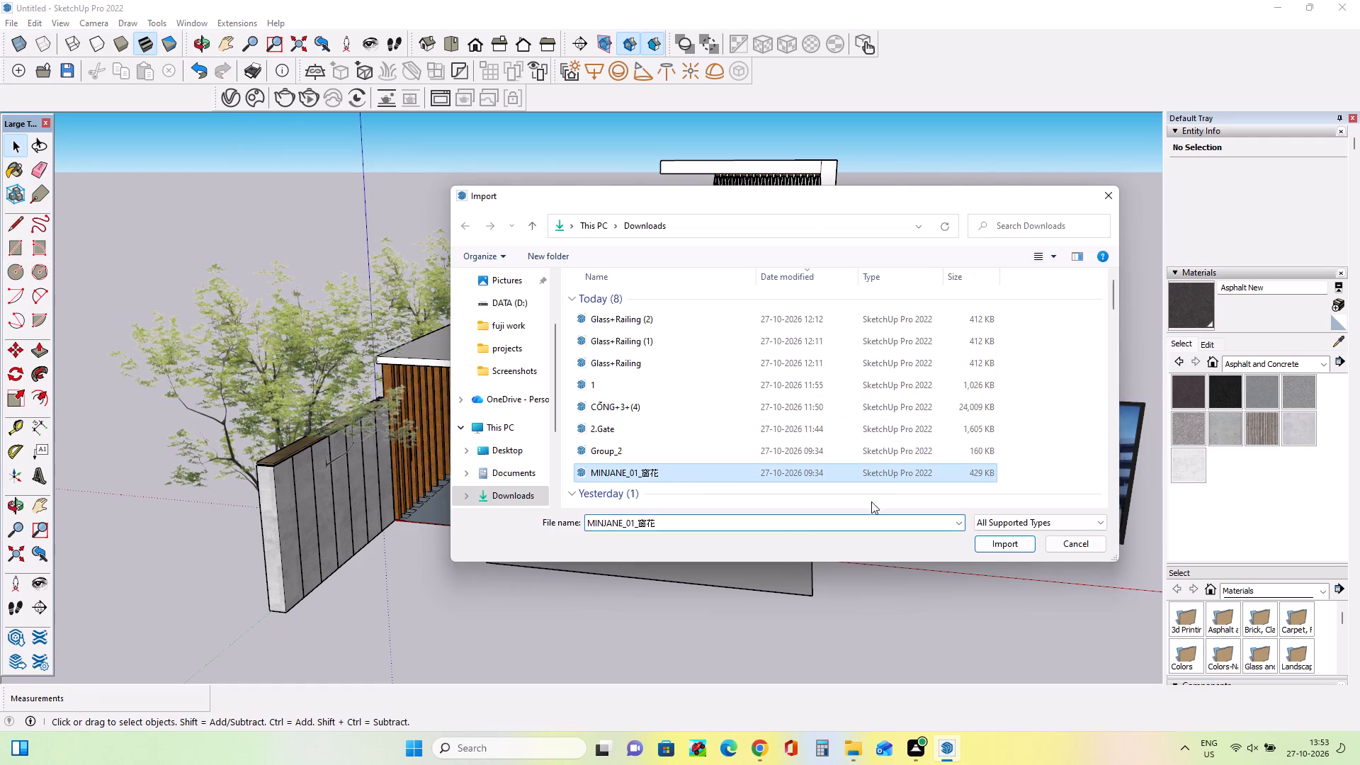
left_click(997, 549)
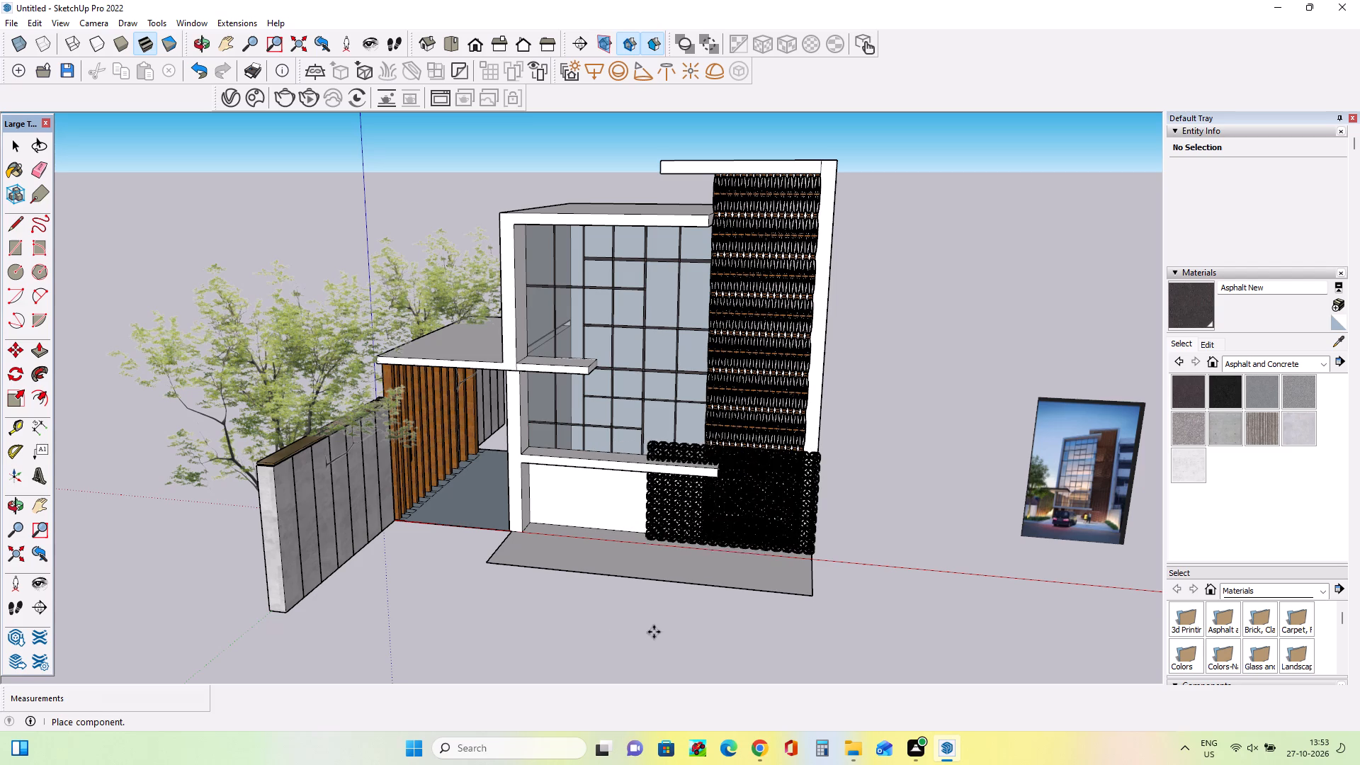
left_click(889, 659)
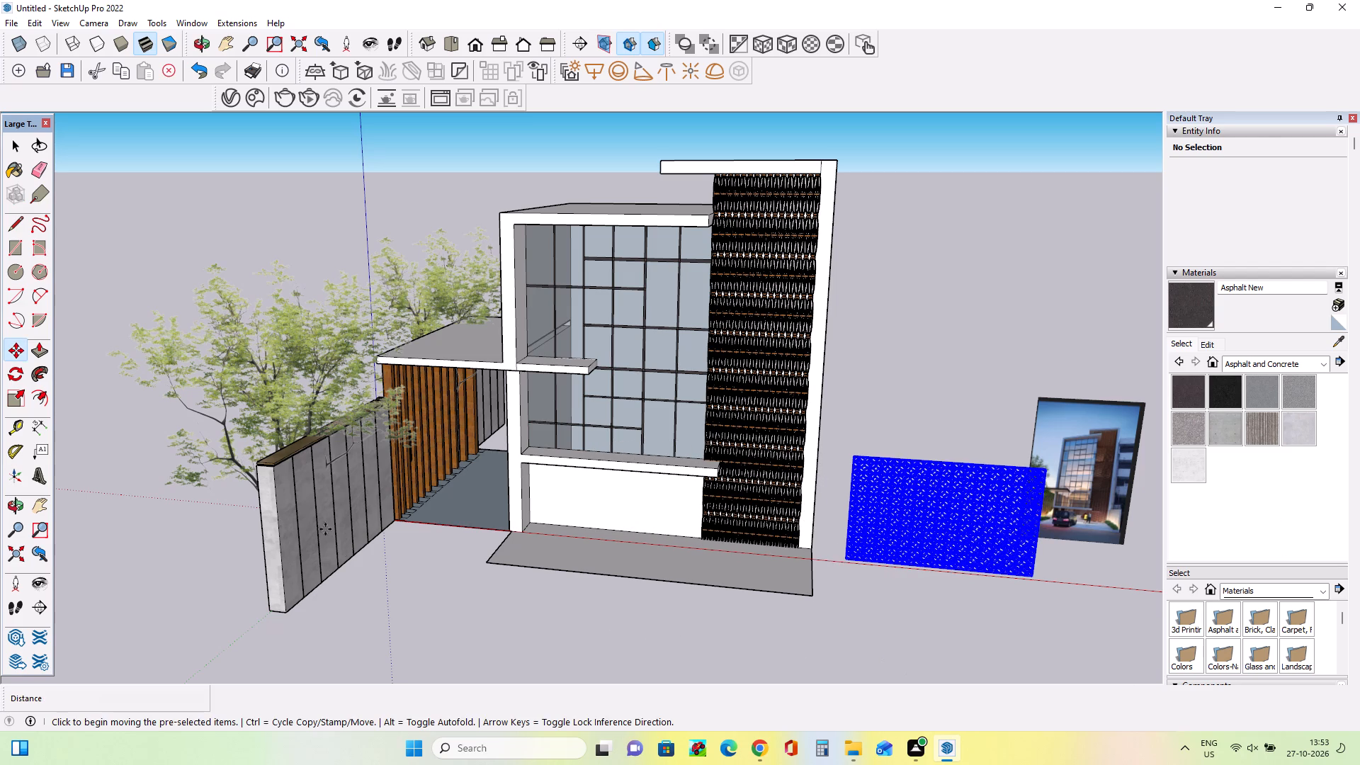
Scale the newly placed lattice panel down uniformly on the ground beside the tower.
left_click(12, 397)
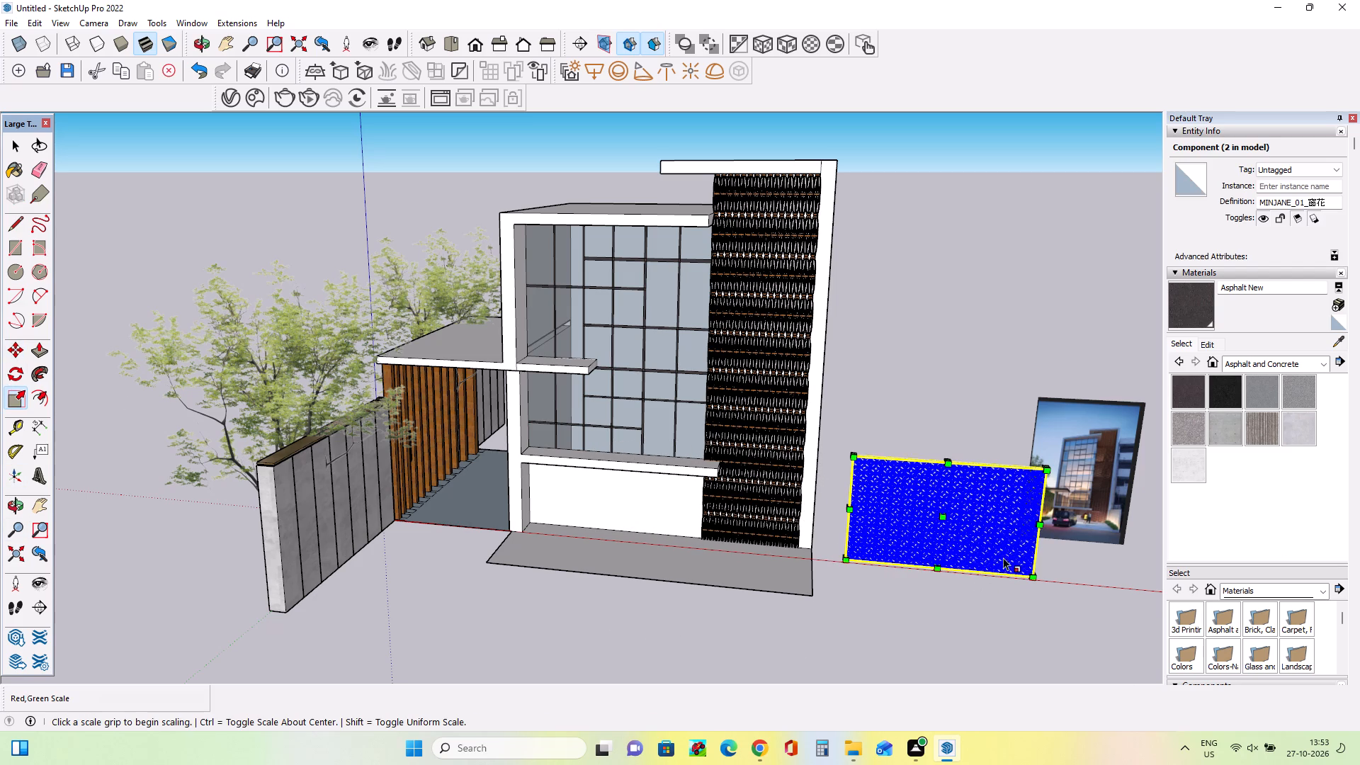
left_click_drag(1046, 472, 893, 497)
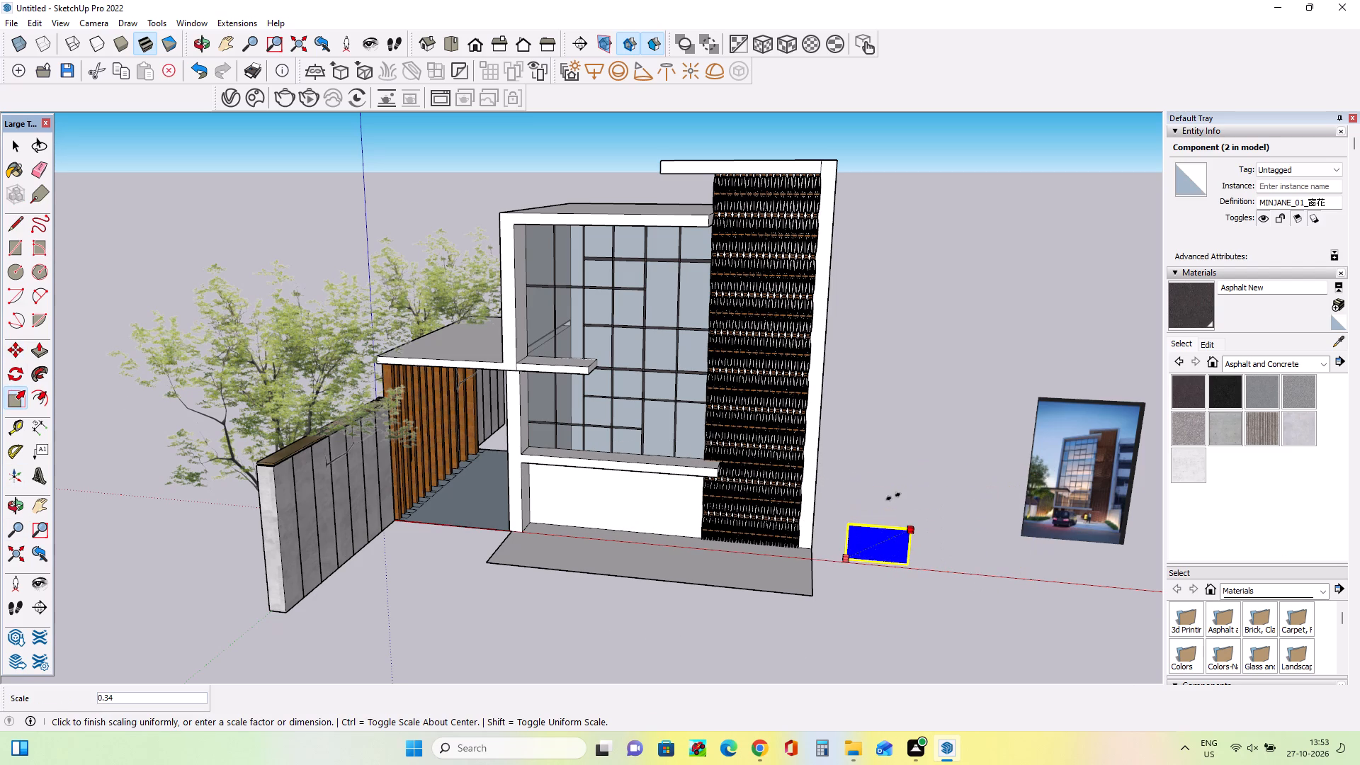
left_click_drag(893, 497, 926, 496)
Move the reduced lattice panel onto the white ground-floor wall below the ledge, set back against the wall next to the tower lattice.
scroll(931, 582, "up", 5)
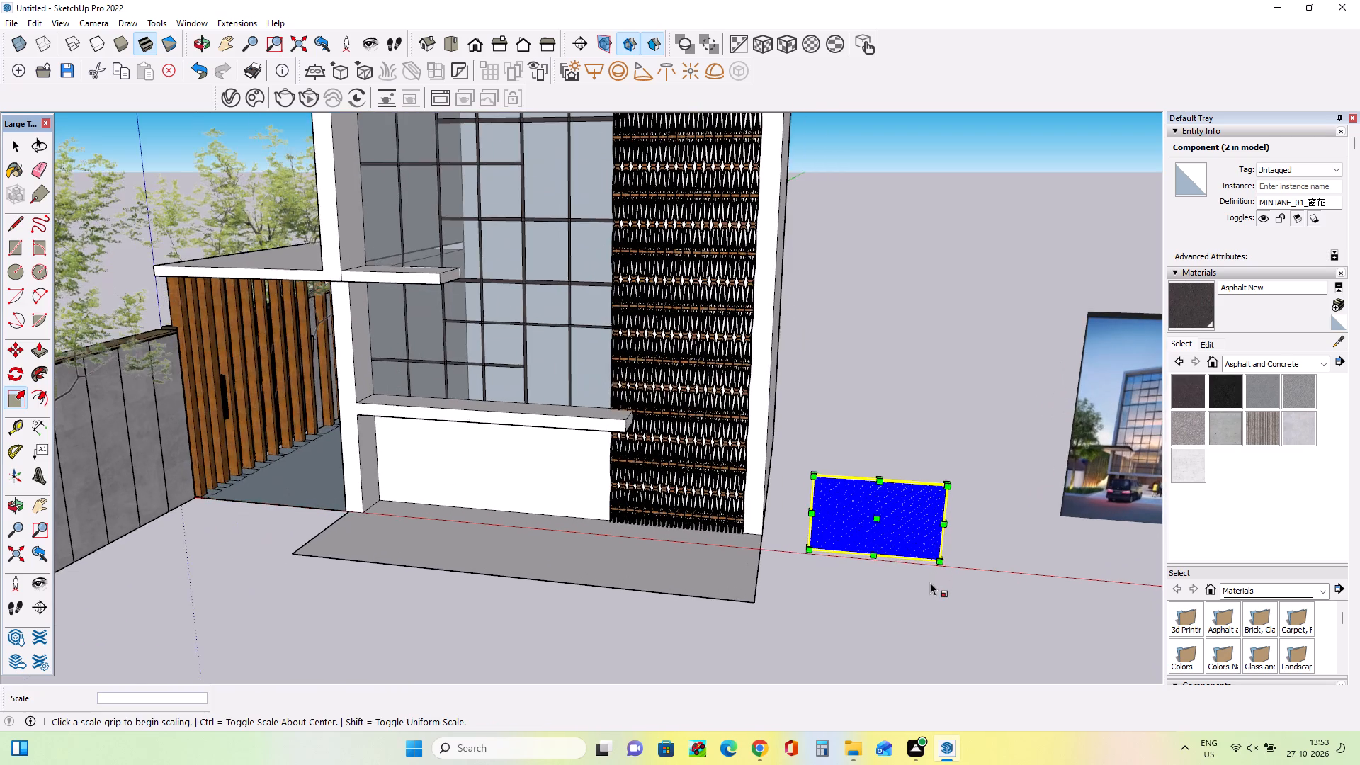
middle_click_drag(934, 571, 1087, 484)
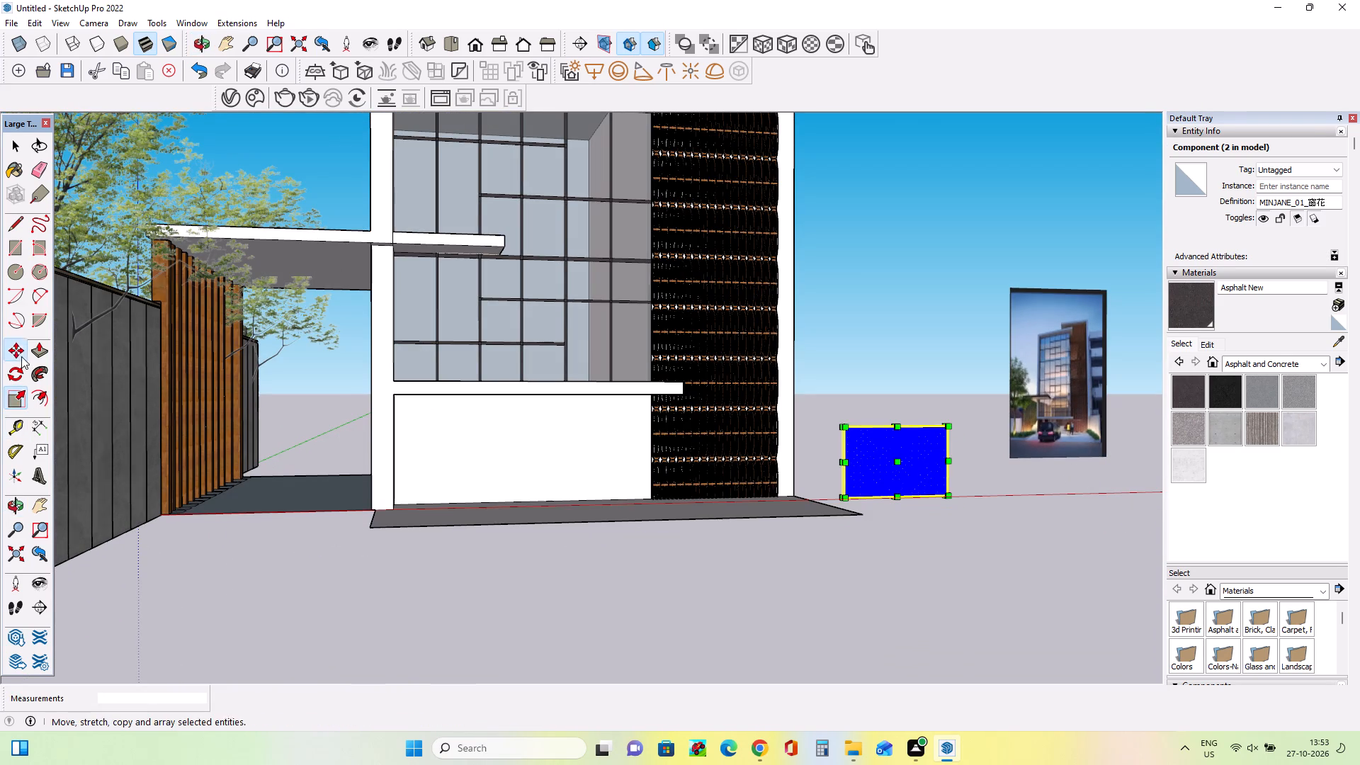
left_click(21, 356)
left_click_drag(846, 497, 643, 485)
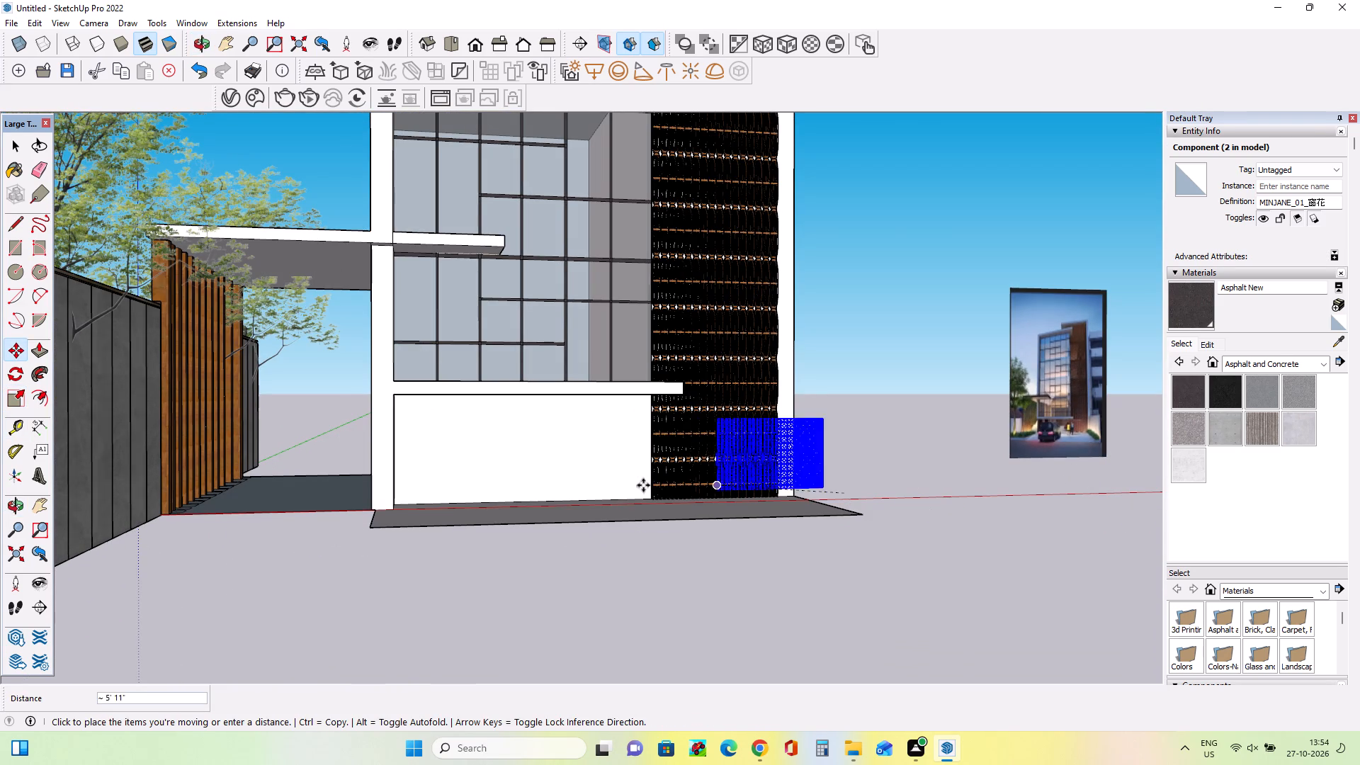
left_click_drag(643, 485, 543, 505)
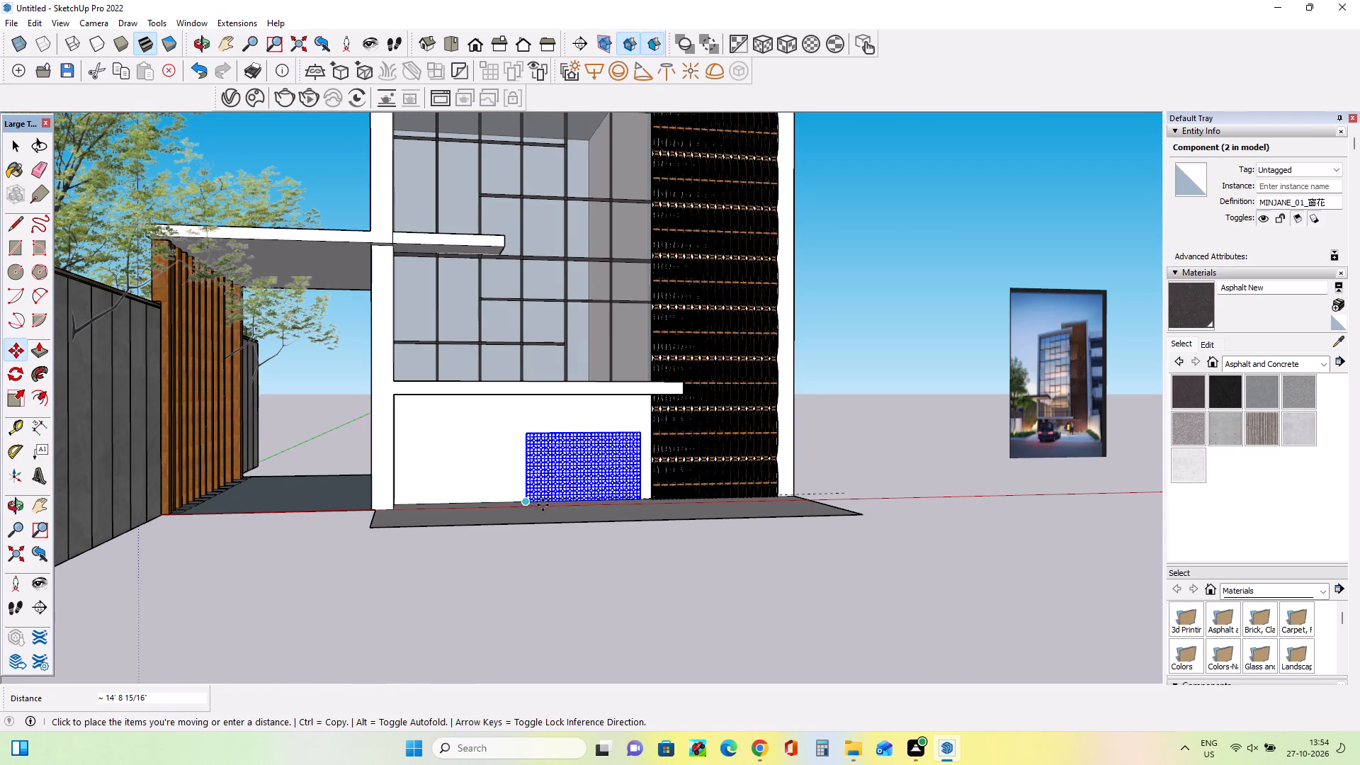
left_click_drag(543, 505, 536, 506)
middle_click_drag(594, 518, 659, 623)
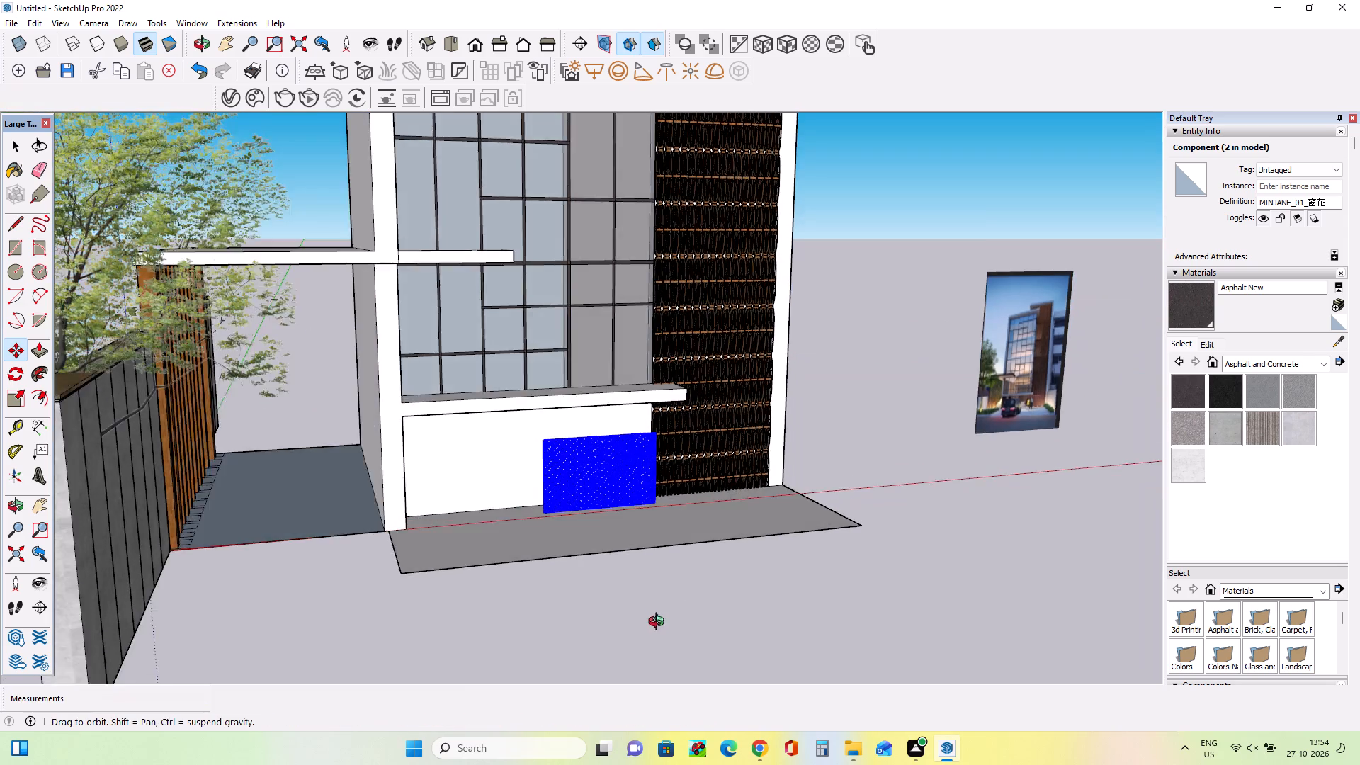
middle_click_drag(659, 623, 682, 659)
scroll(576, 548, "up", 9)
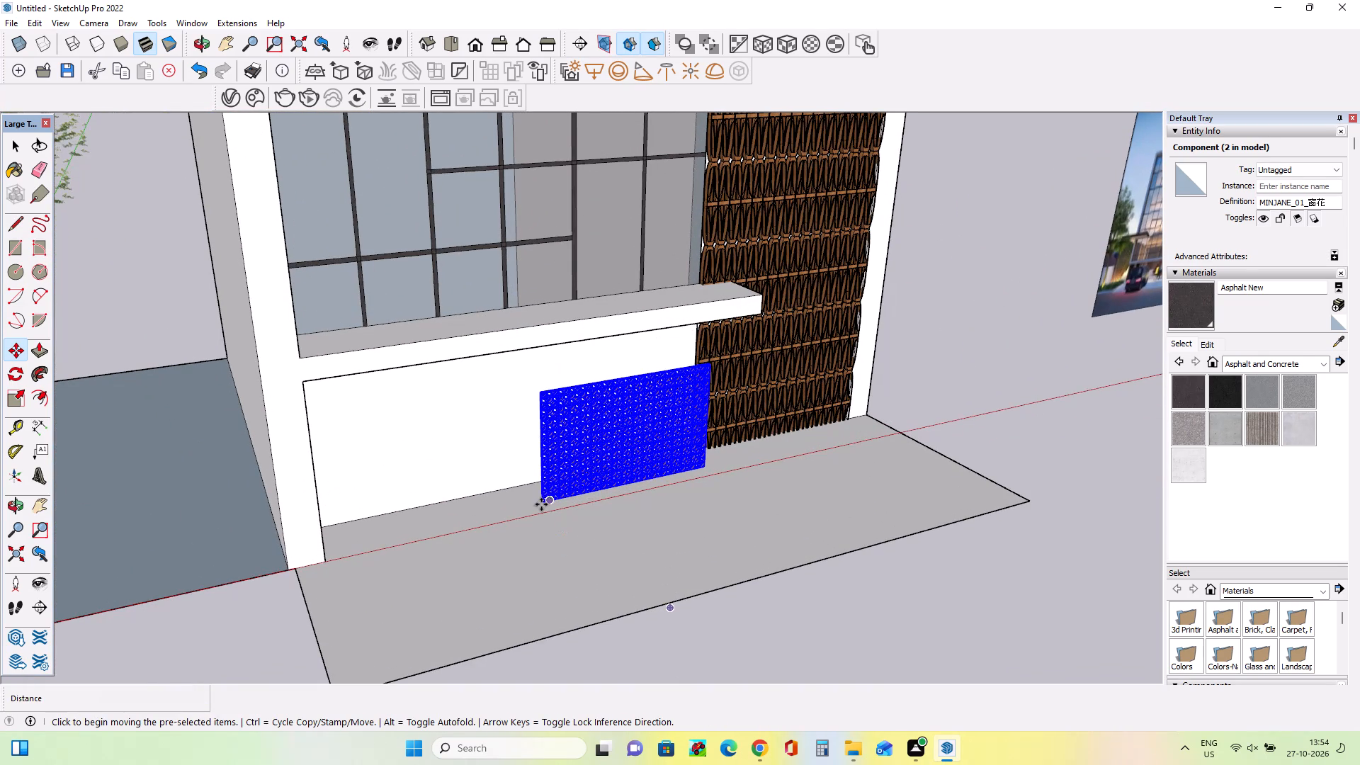
left_click_drag(541, 504, 537, 485)
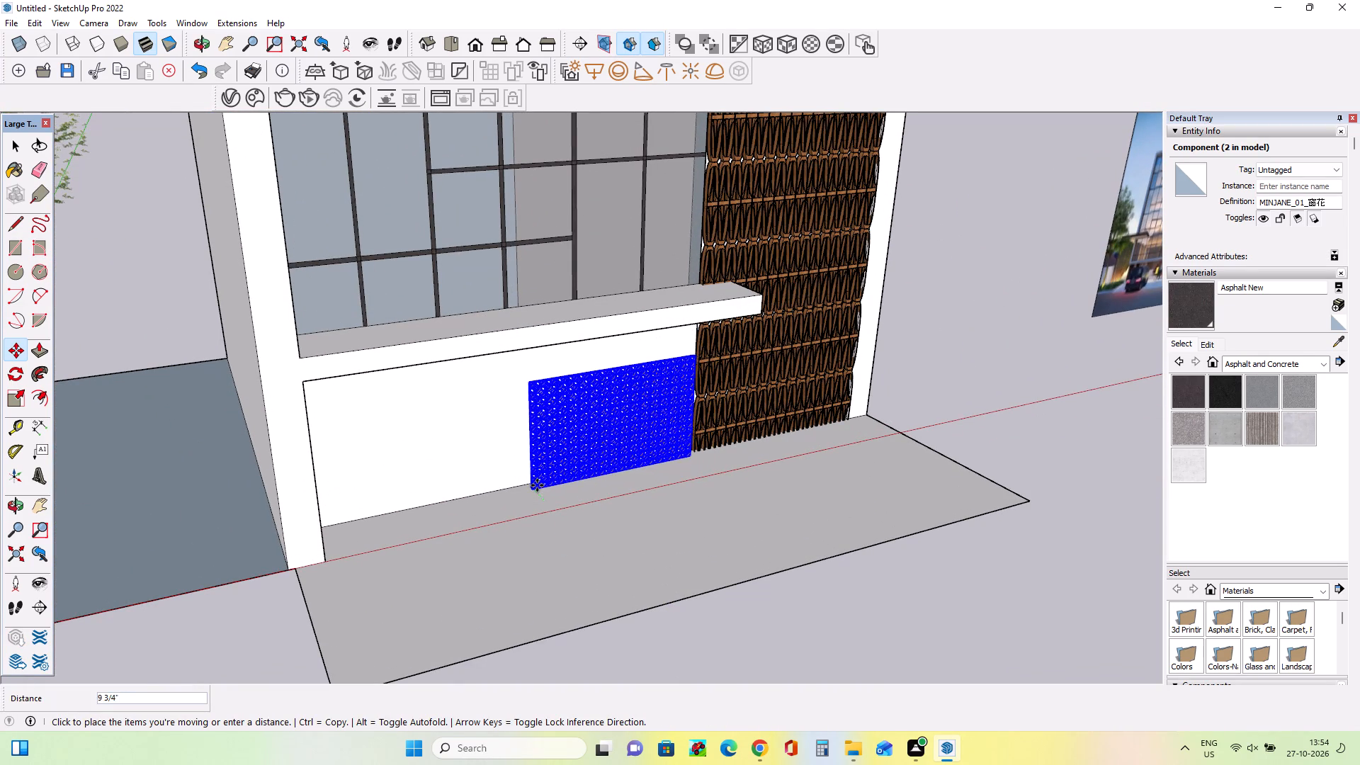
left_click_drag(537, 485, 540, 483)
Move the small lattice panel sideways about 4 5/16" so its lower corner meets the tower lattice's bottom edge.
middle_click_drag(650, 497, 445, 535)
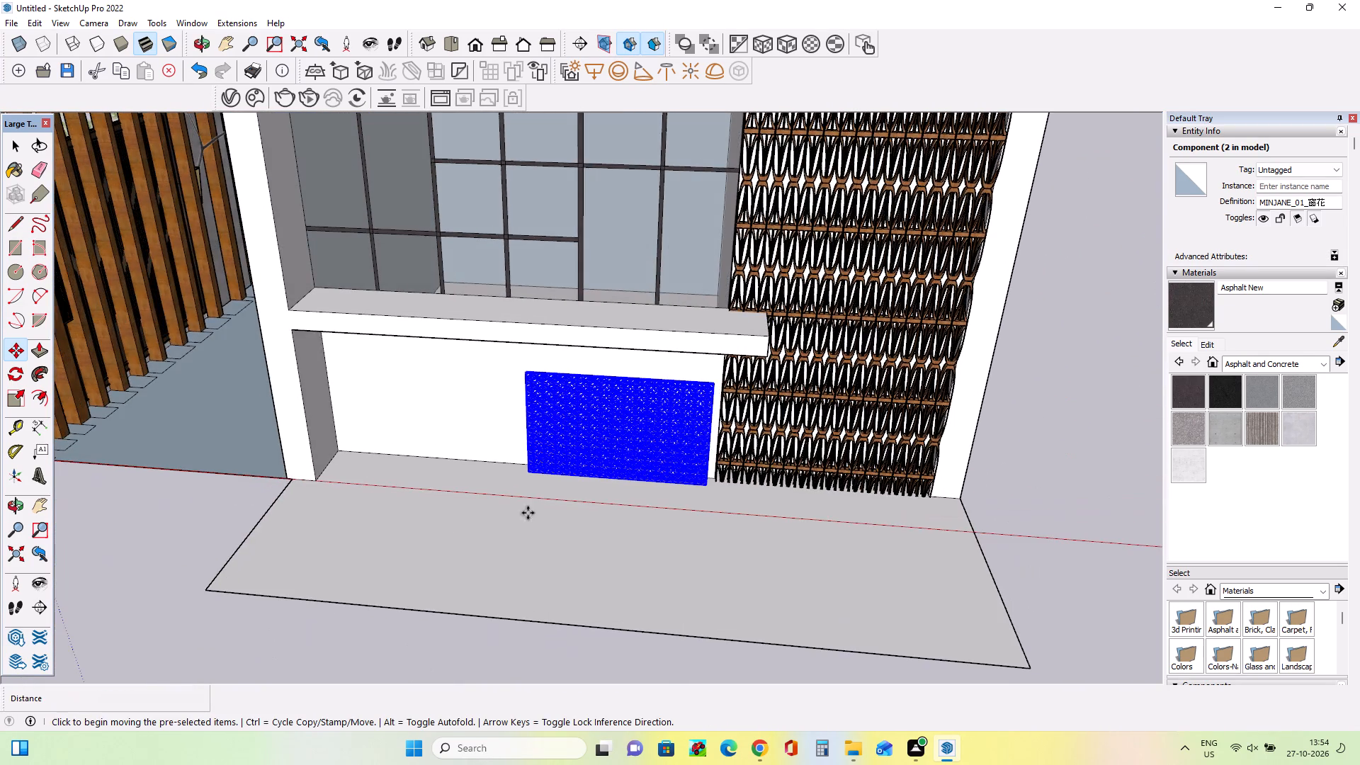
scroll(903, 480, "up", 6)
middle_click_drag(896, 480, 678, 516)
scroll(504, 516, "up", 6)
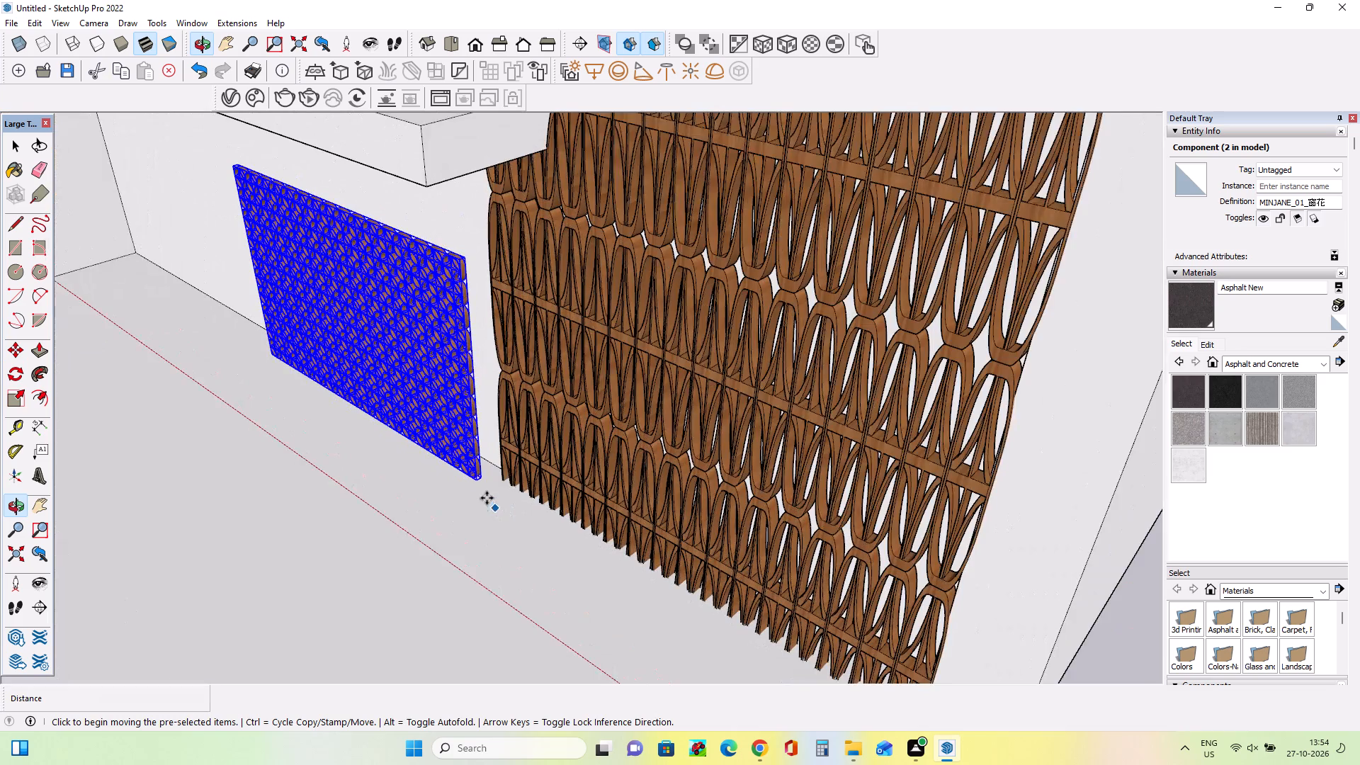
left_click_drag(481, 475, 504, 467)
middle_click_drag(671, 518, 676, 520)
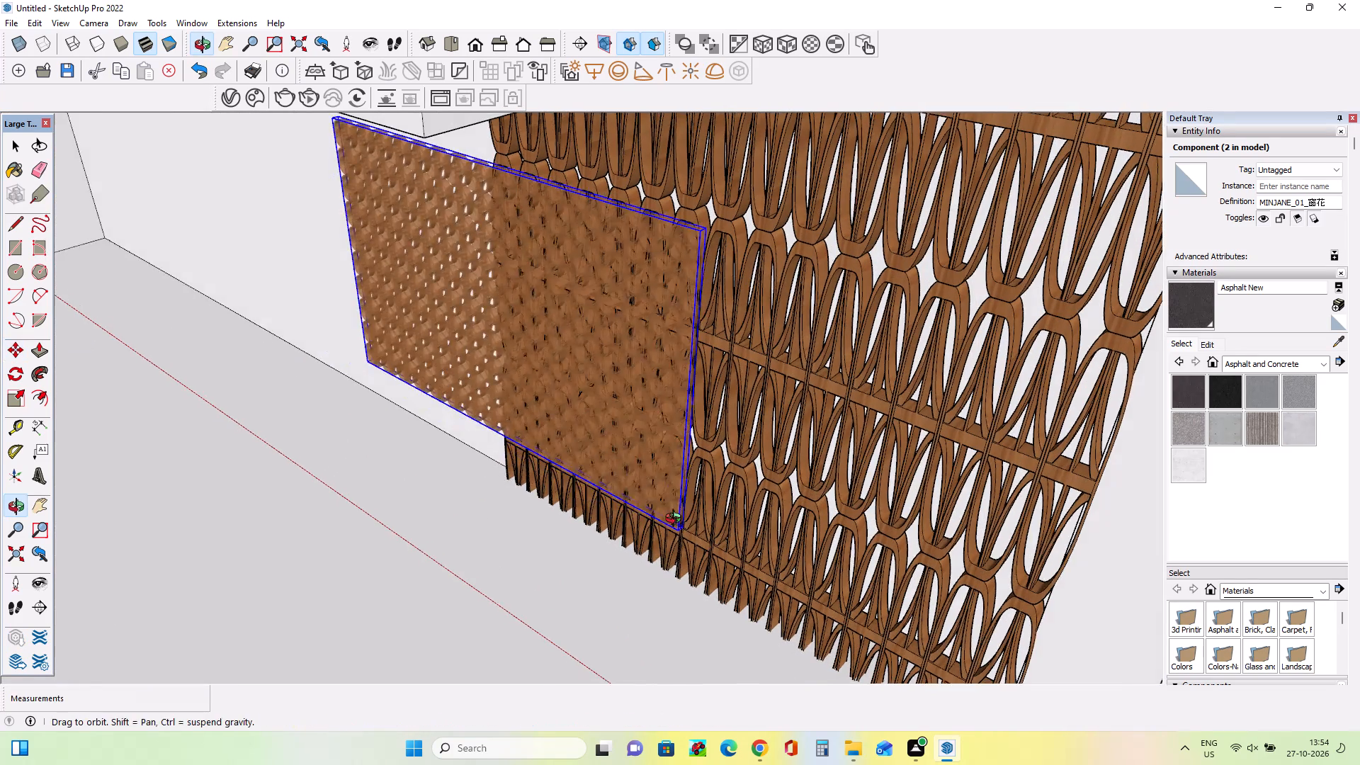
middle_click_drag(676, 520, 540, 465)
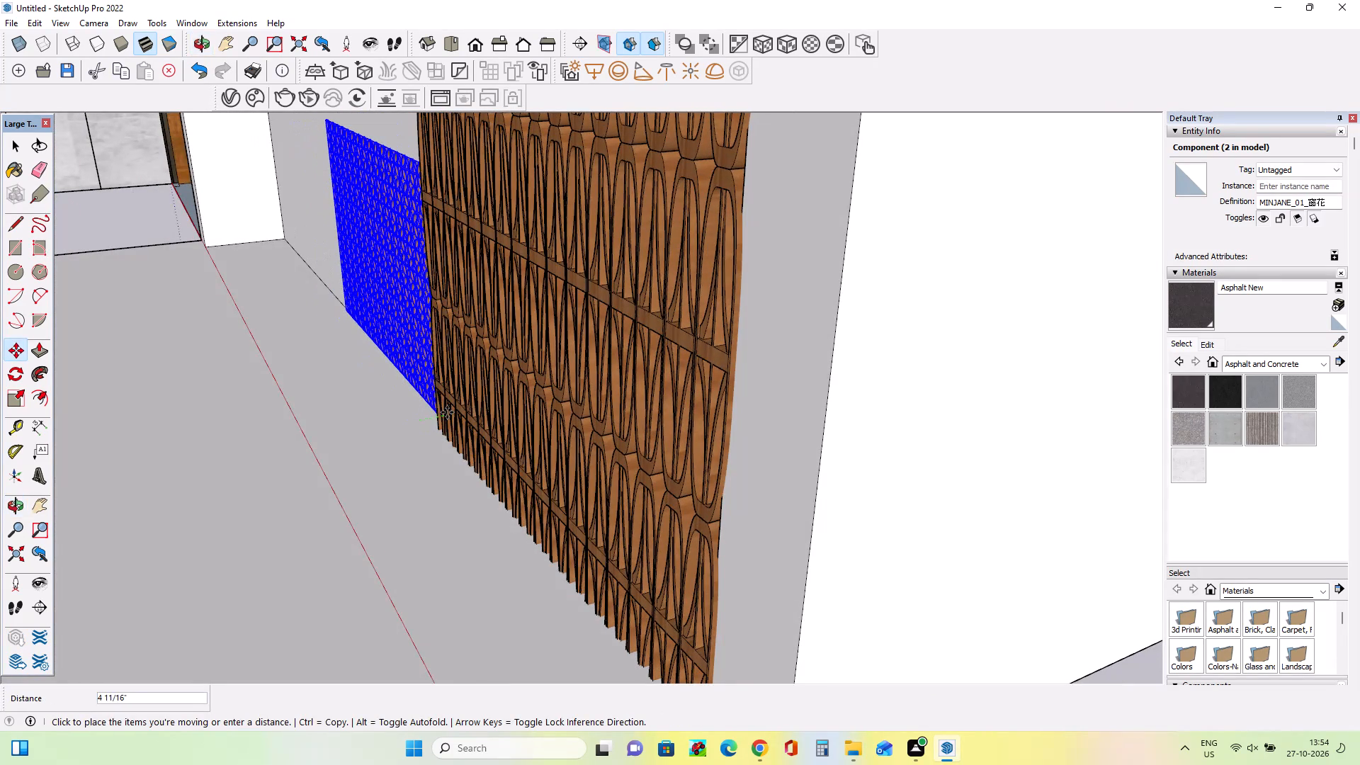
left_click(436, 421)
Stretch the small lattice panel's height towards the ledge above the ground-floor wall.
middle_click_drag(530, 485, 615, 487)
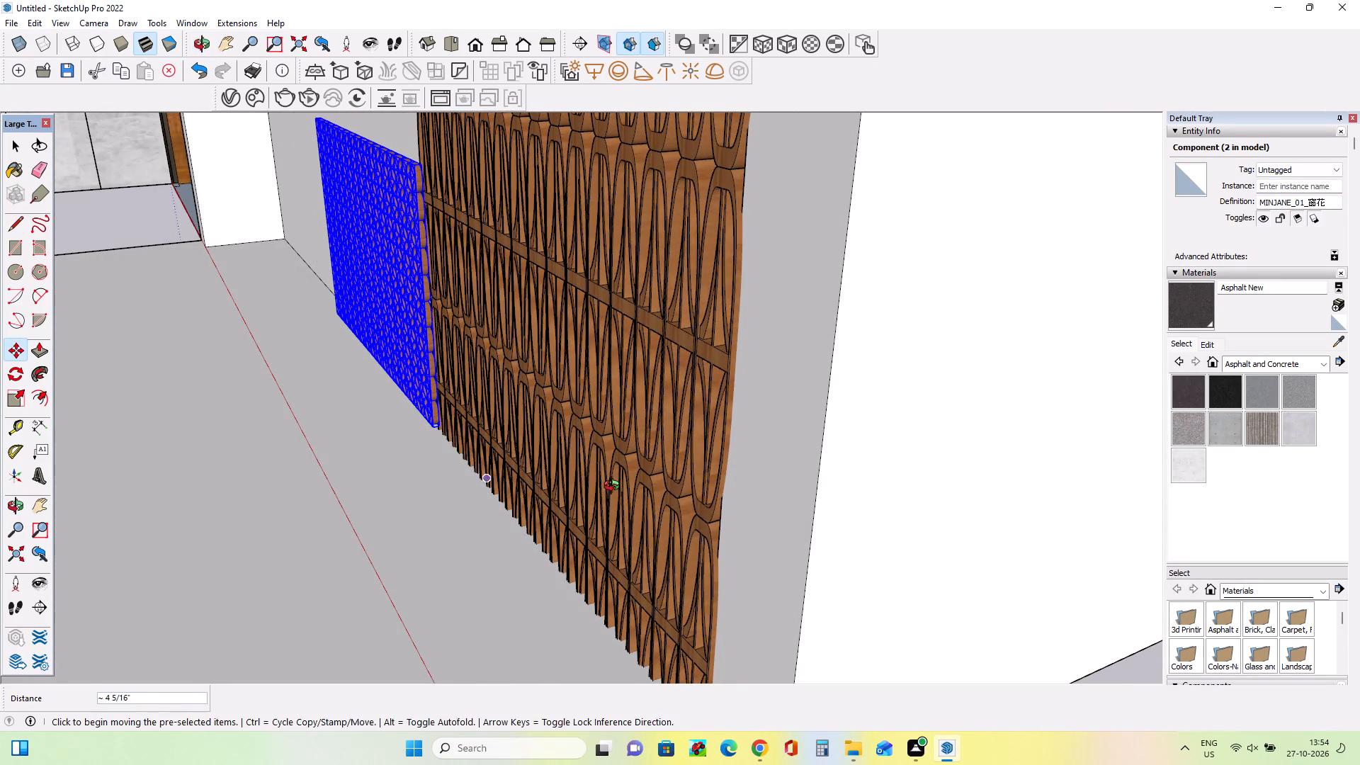
middle_click_drag(615, 487, 983, 466)
scroll(564, 475, "down", 4)
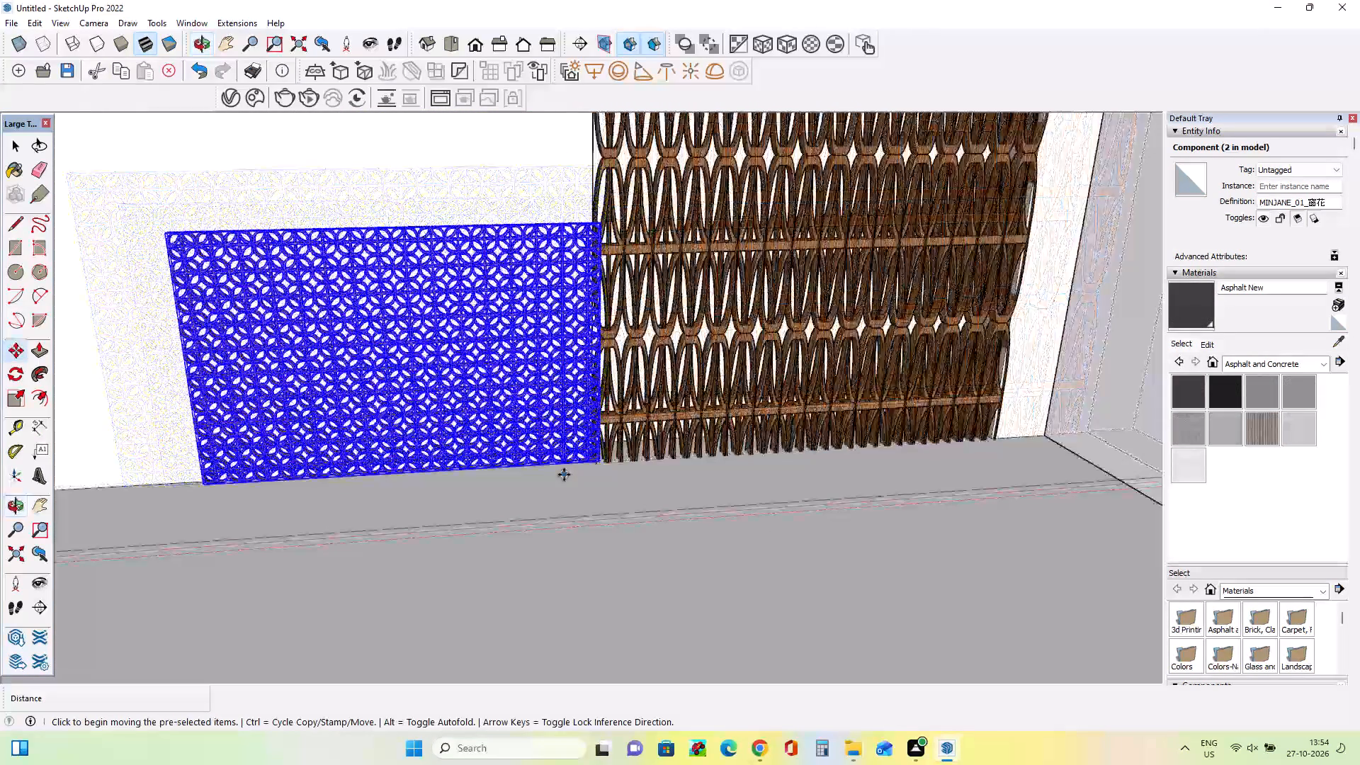
scroll(564, 475, "down", 2)
middle_click_drag(591, 475, 705, 500)
scroll(684, 485, "down", 1)
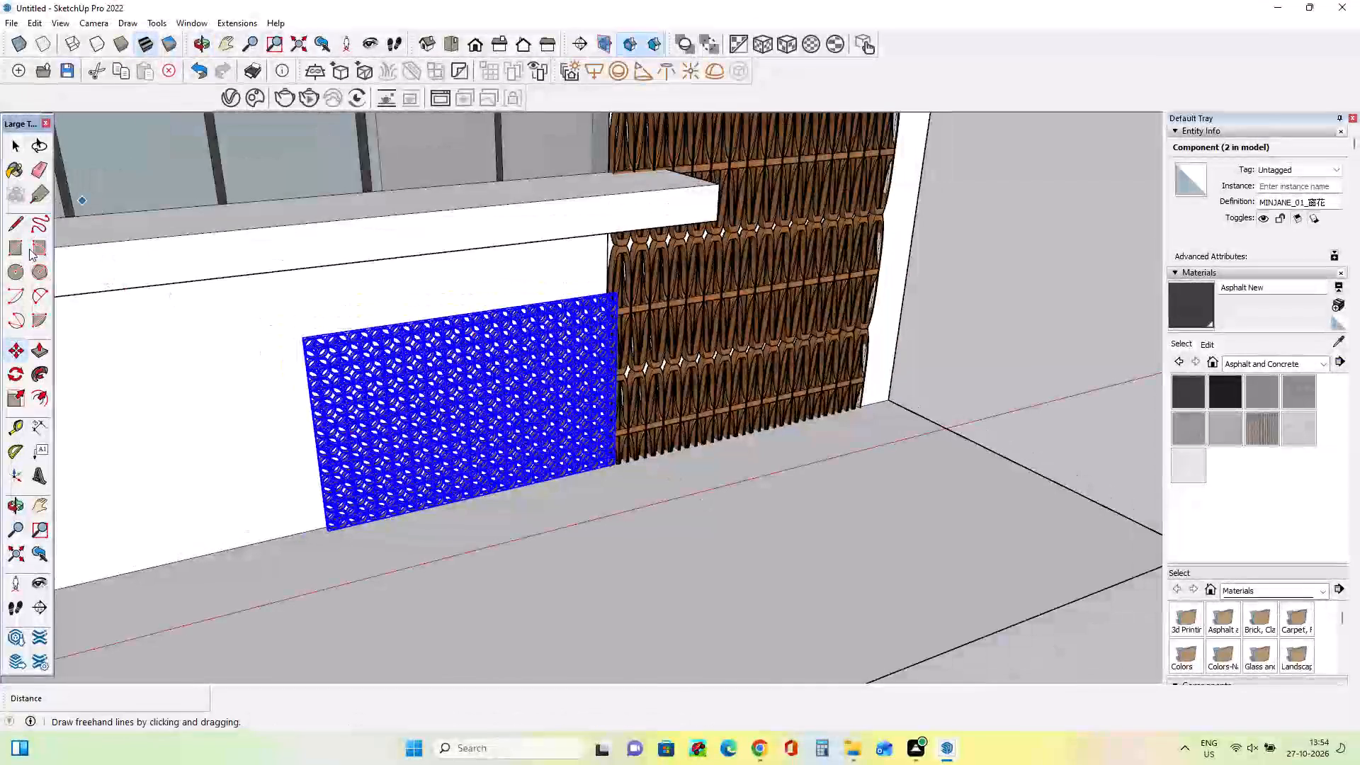
left_click(21, 392)
scroll(487, 319, "up", 2)
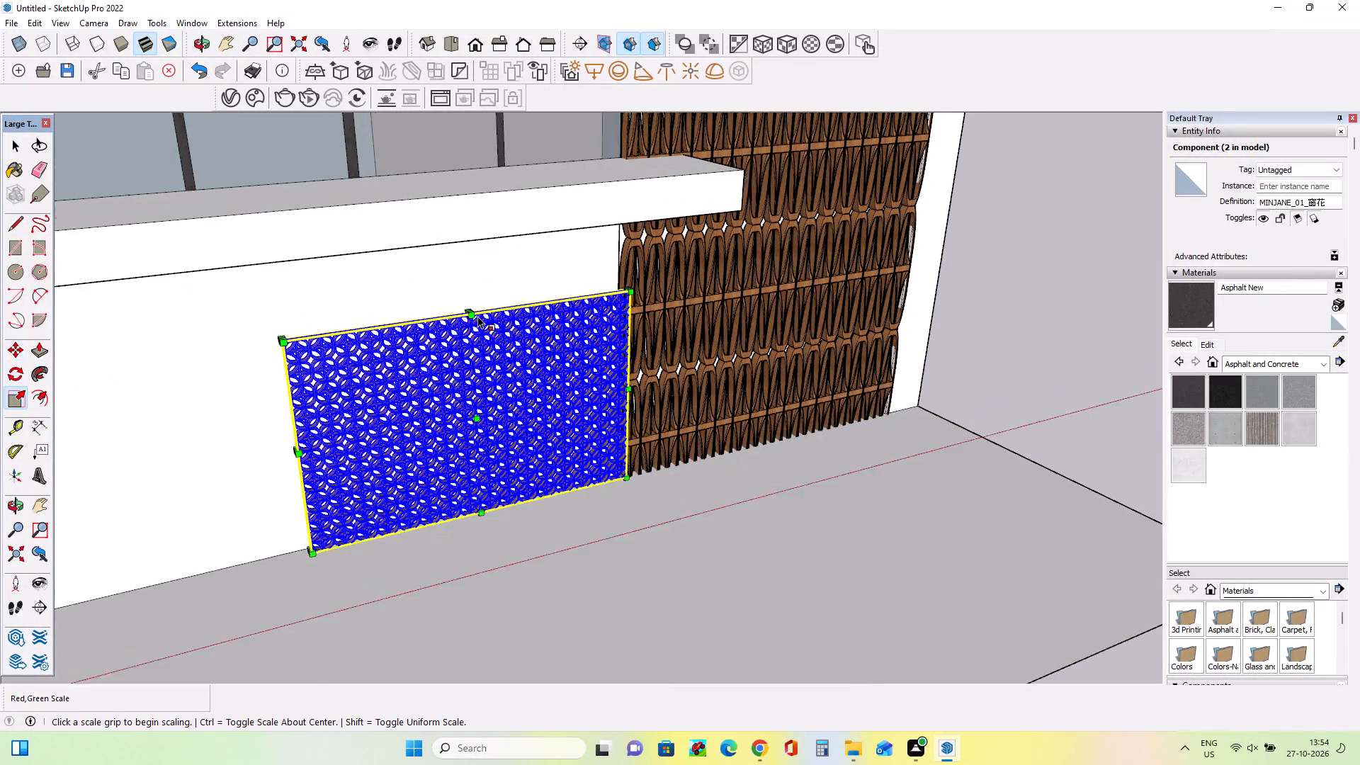
scroll(477, 316, "up", 1)
left_click_drag(464, 307, 451, 241)
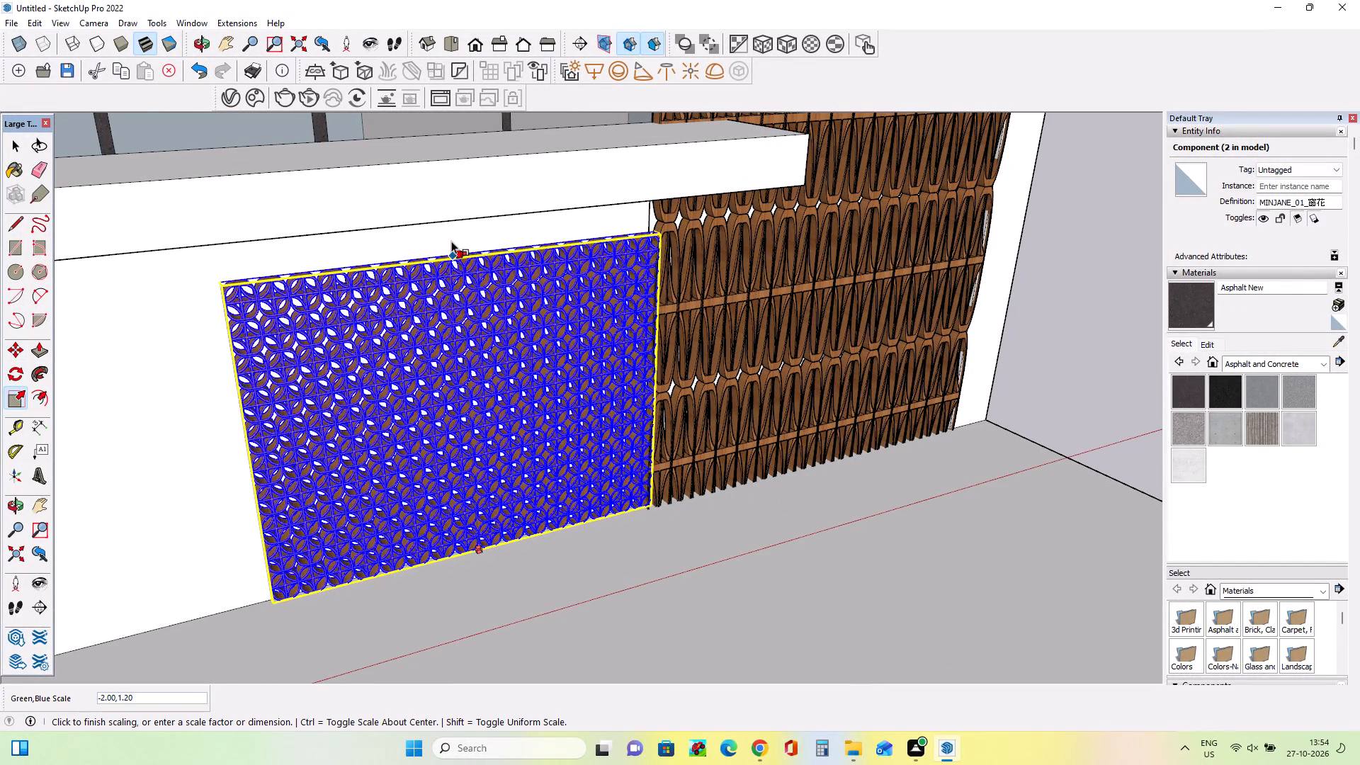
left_click_drag(451, 241, 334, 240)
Scale the small lattice panel's height up to the underside of the ledge, and deselect it.
middle_click_drag(477, 366, 525, 401)
middle_click_drag(498, 426, 473, 402)
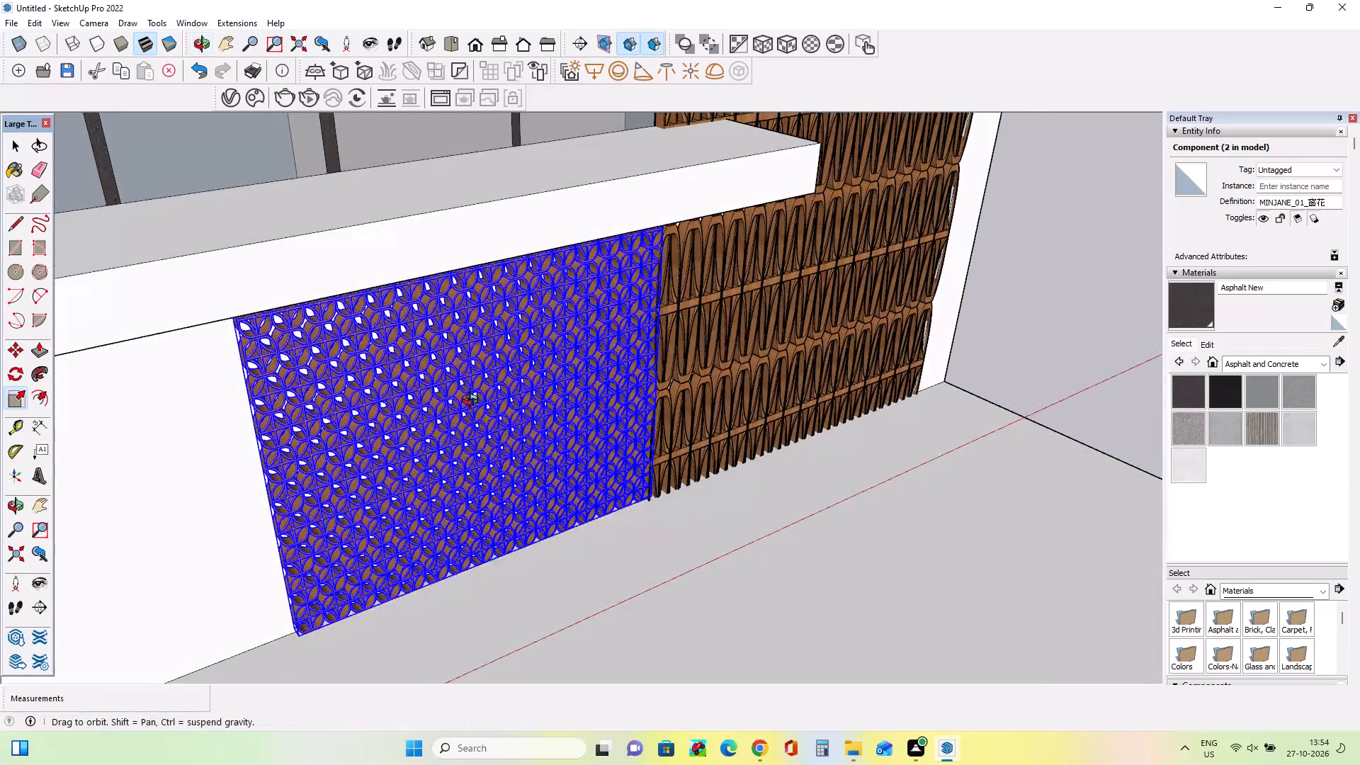
middle_click_drag(473, 402, 318, 302)
scroll(468, 195, "up", 8)
middle_click_drag(470, 216, 480, 290)
scroll(387, 197, "up", 7)
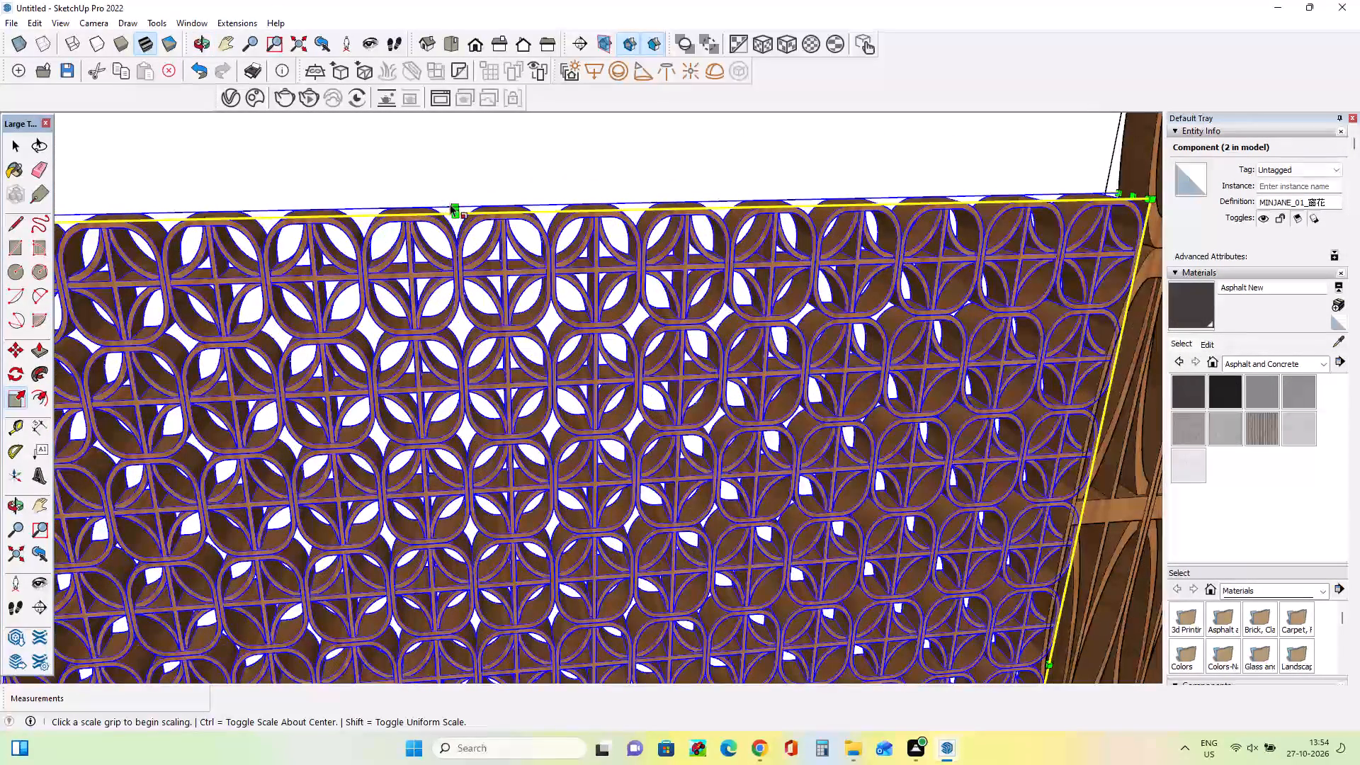
left_click_drag(455, 208, 450, 117)
scroll(448, 223, "down", 18)
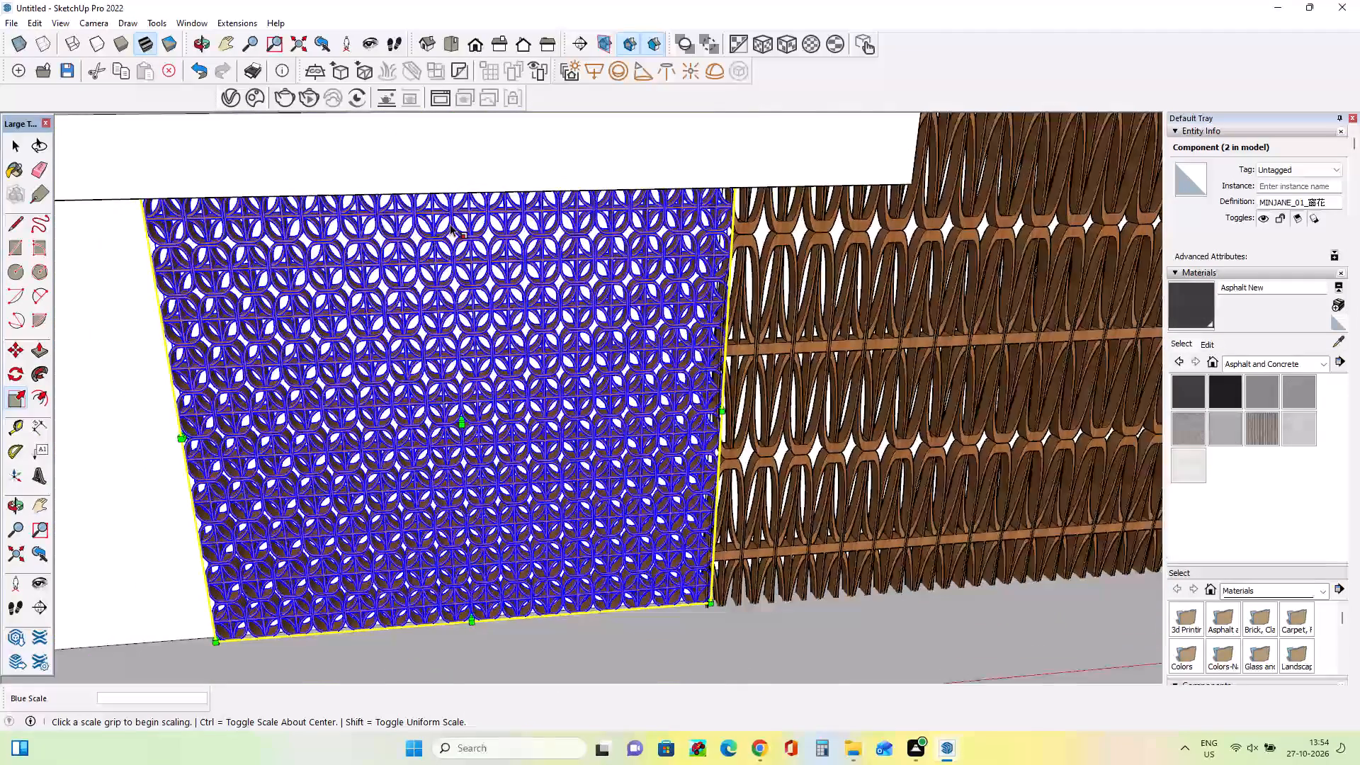
scroll(450, 224, "down", 14)
scroll(453, 226, "up", 1)
scroll(453, 227, "down", 17)
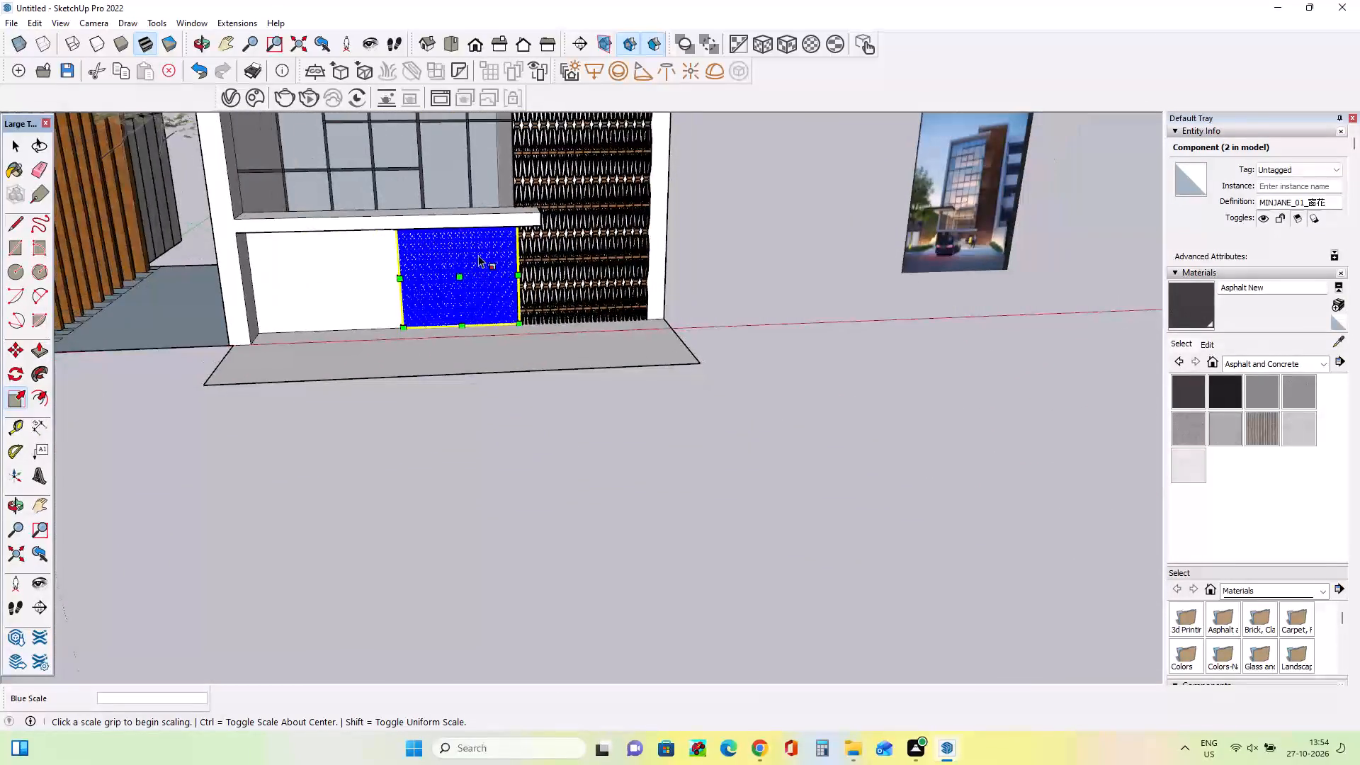
scroll(478, 255, "down", 3)
middle_click_drag(497, 279, 511, 312)
left_click(21, 146)
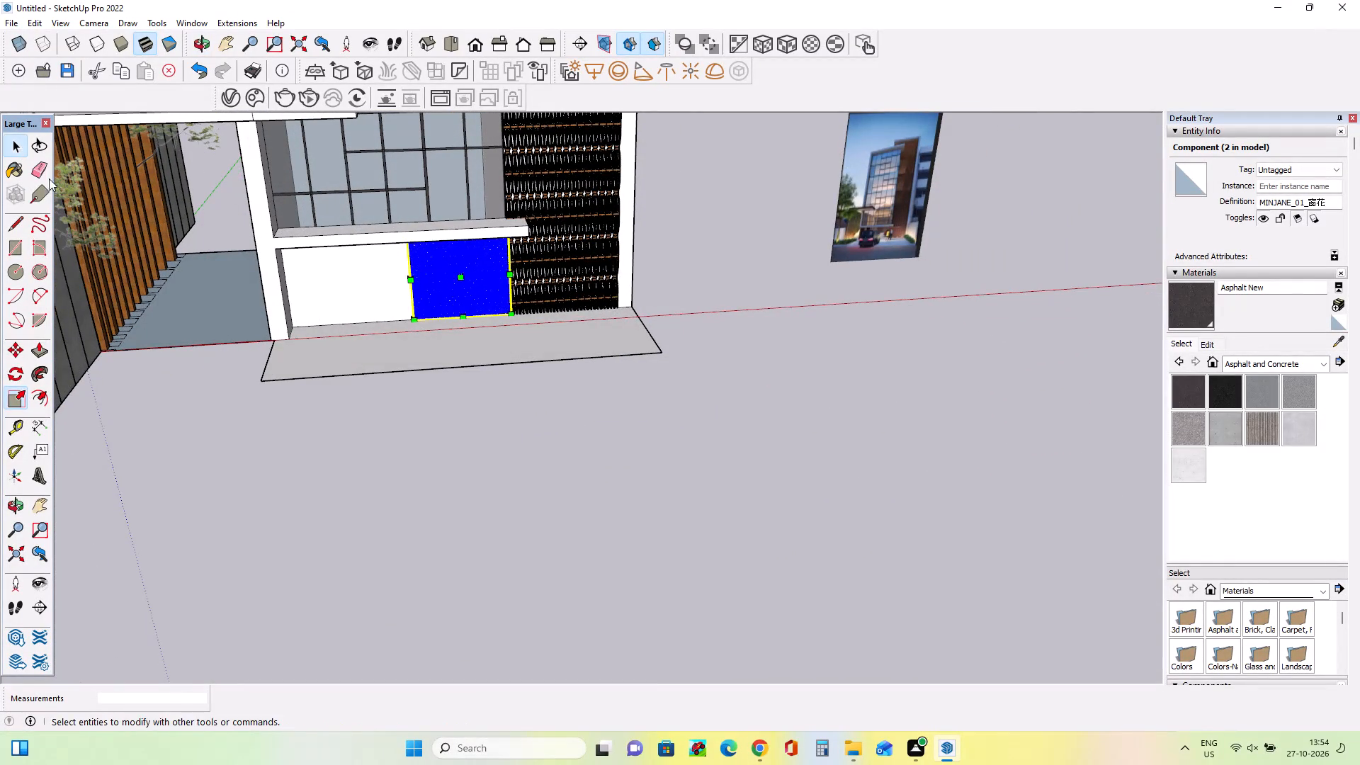
left_click(171, 428)
Examine the ground-floor lattice panel against the whole facade and the reference photo.
middle_click_drag(467, 409, 324, 386)
scroll(324, 386, "down", 7)
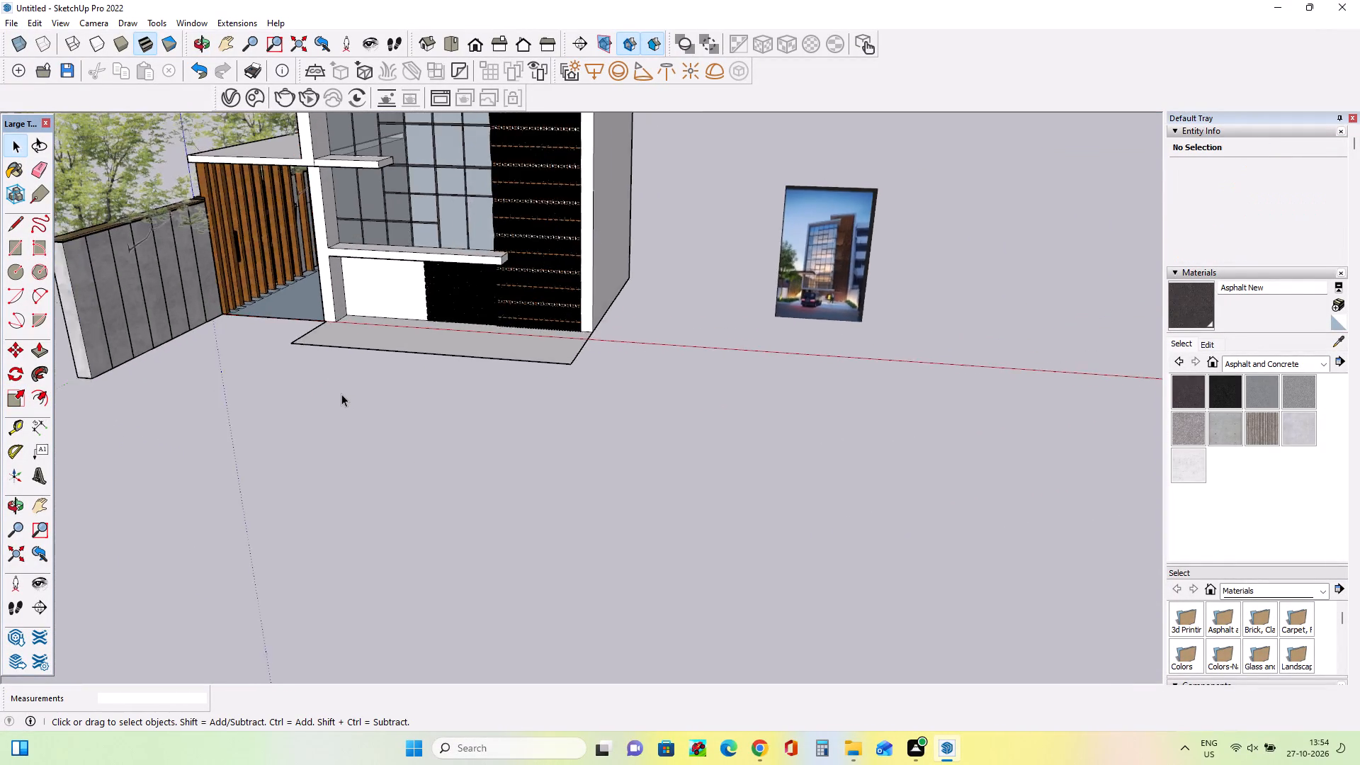
scroll(341, 394, "down", 14)
middle_click_drag(409, 228, 492, 127)
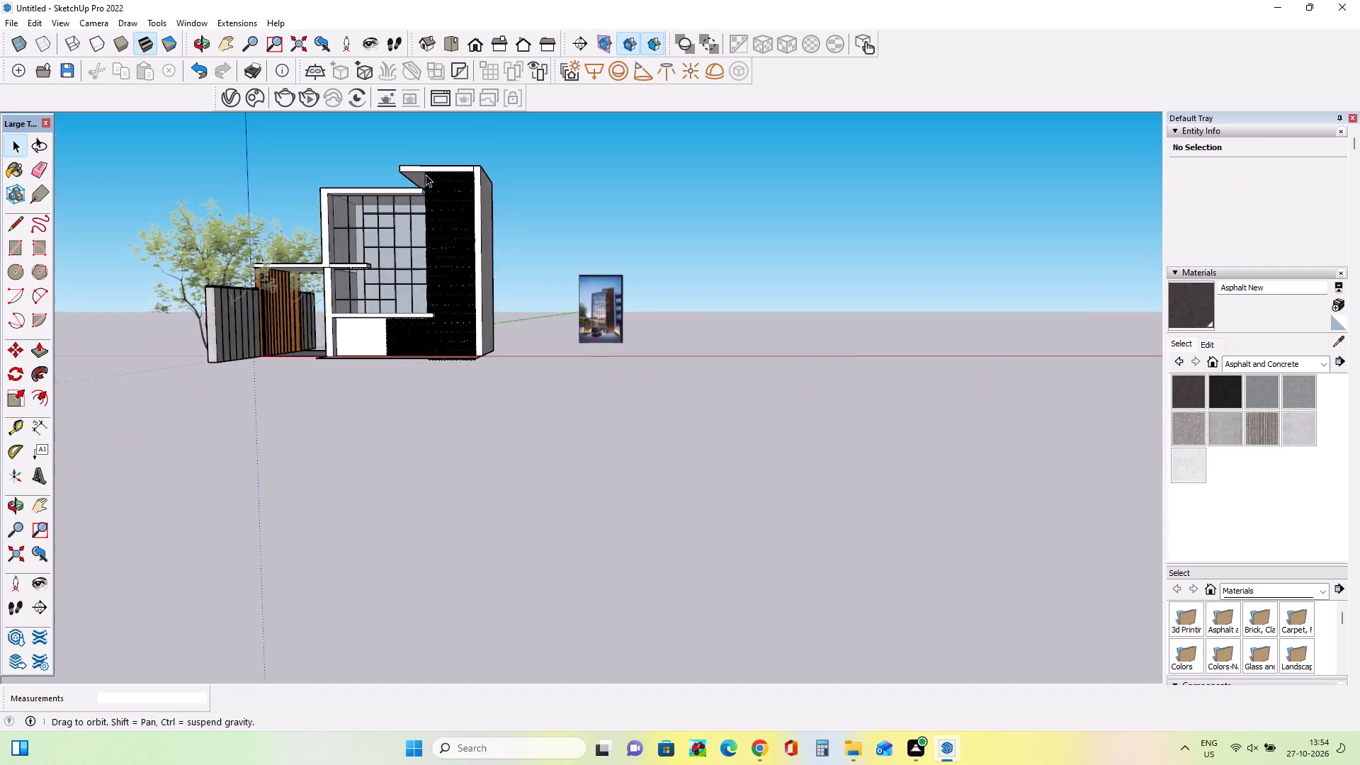
scroll(346, 206, "up", 10)
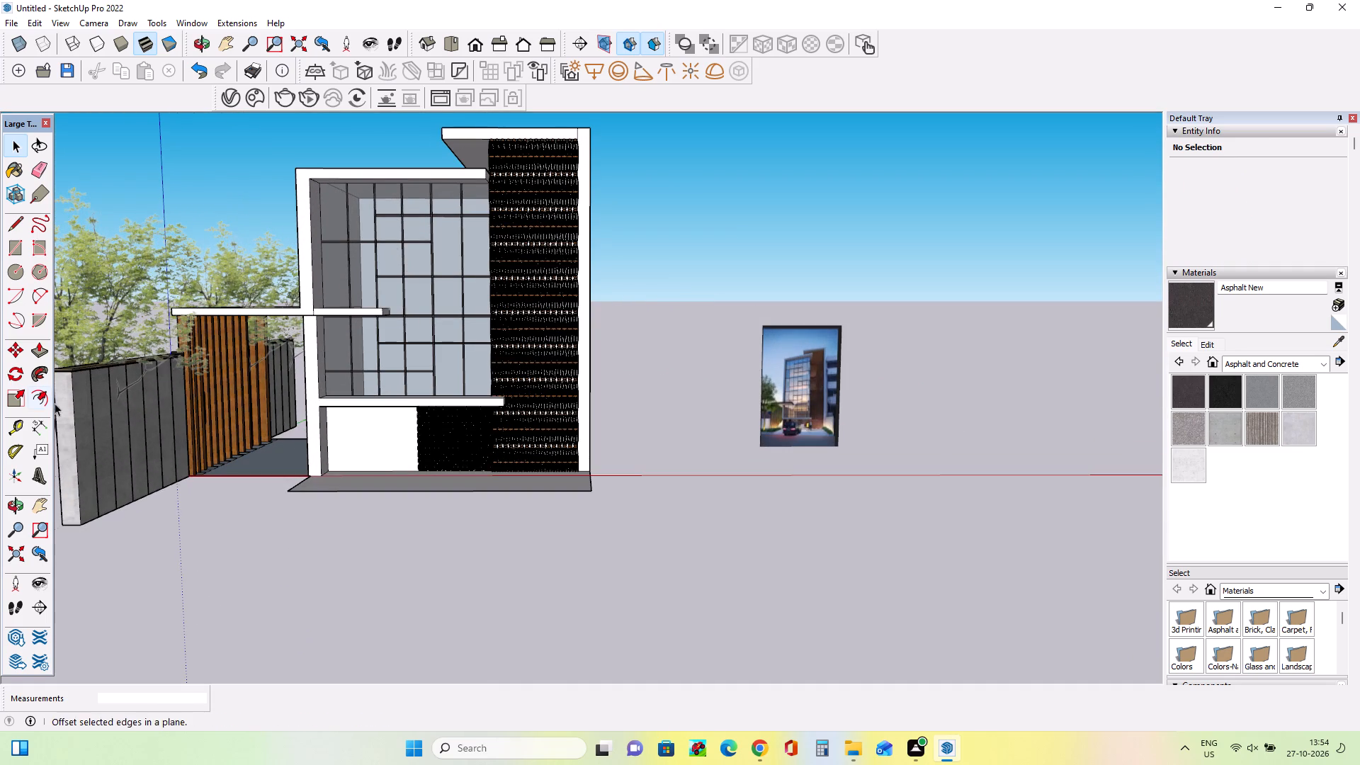
left_click(45, 500)
left_click_drag(290, 443, 387, 533)
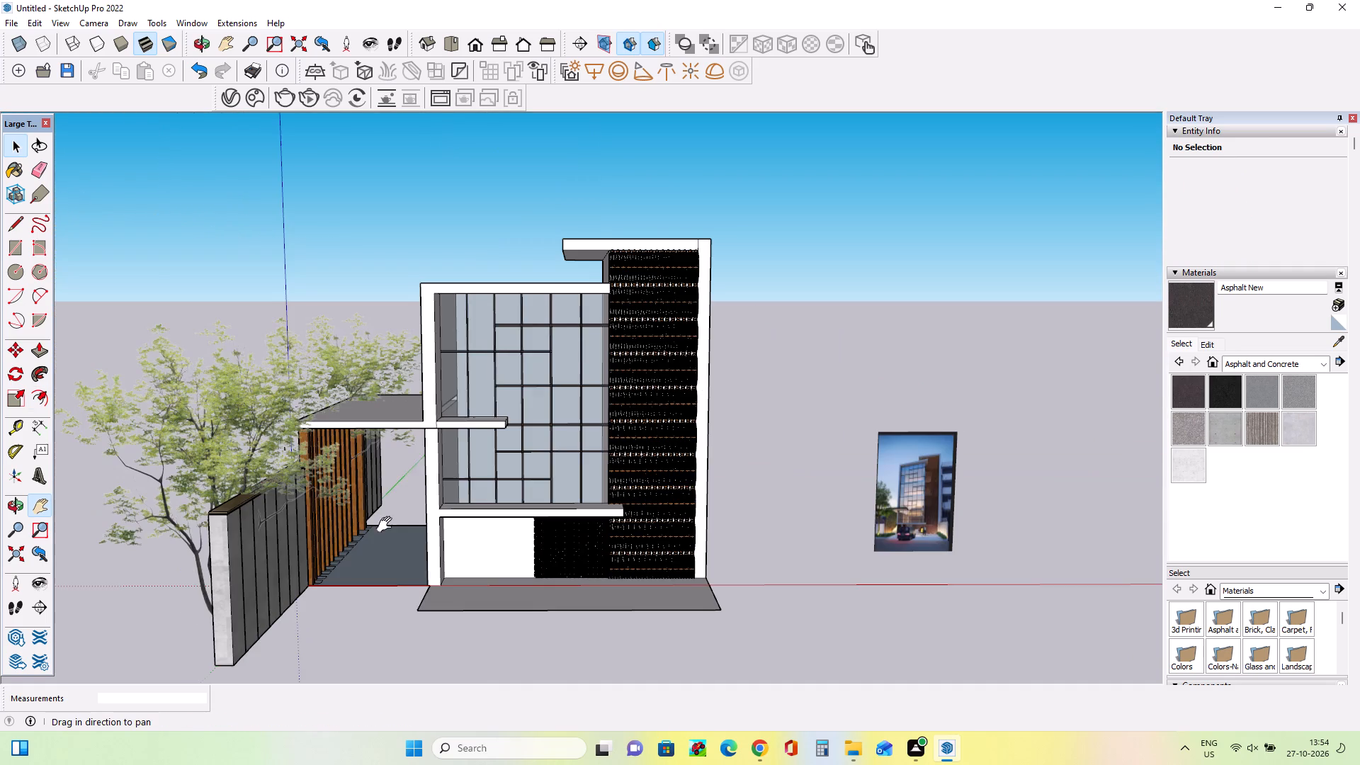
left_click_drag(424, 464, 412, 433)
scroll(497, 481, "up", 1)
middle_click_drag(497, 481, 484, 481)
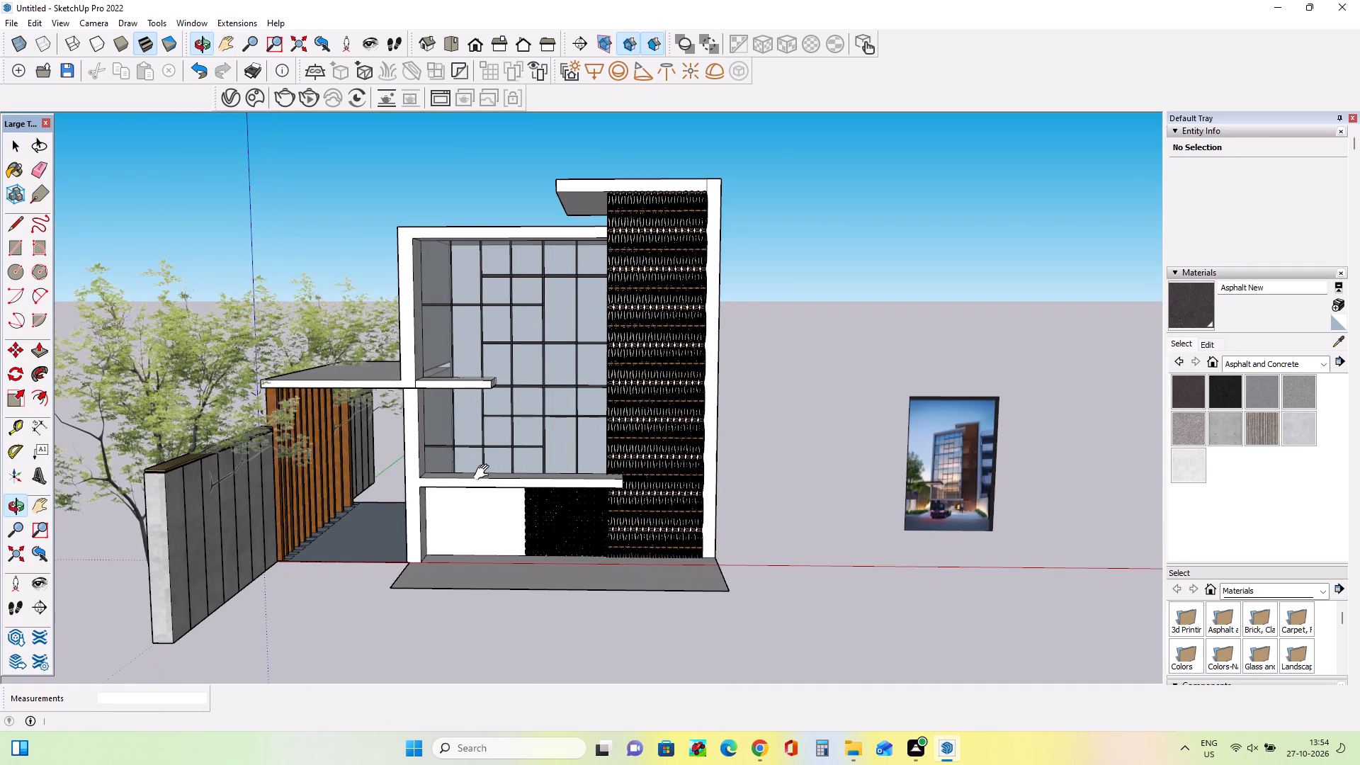
scroll(484, 472, "up", 2)
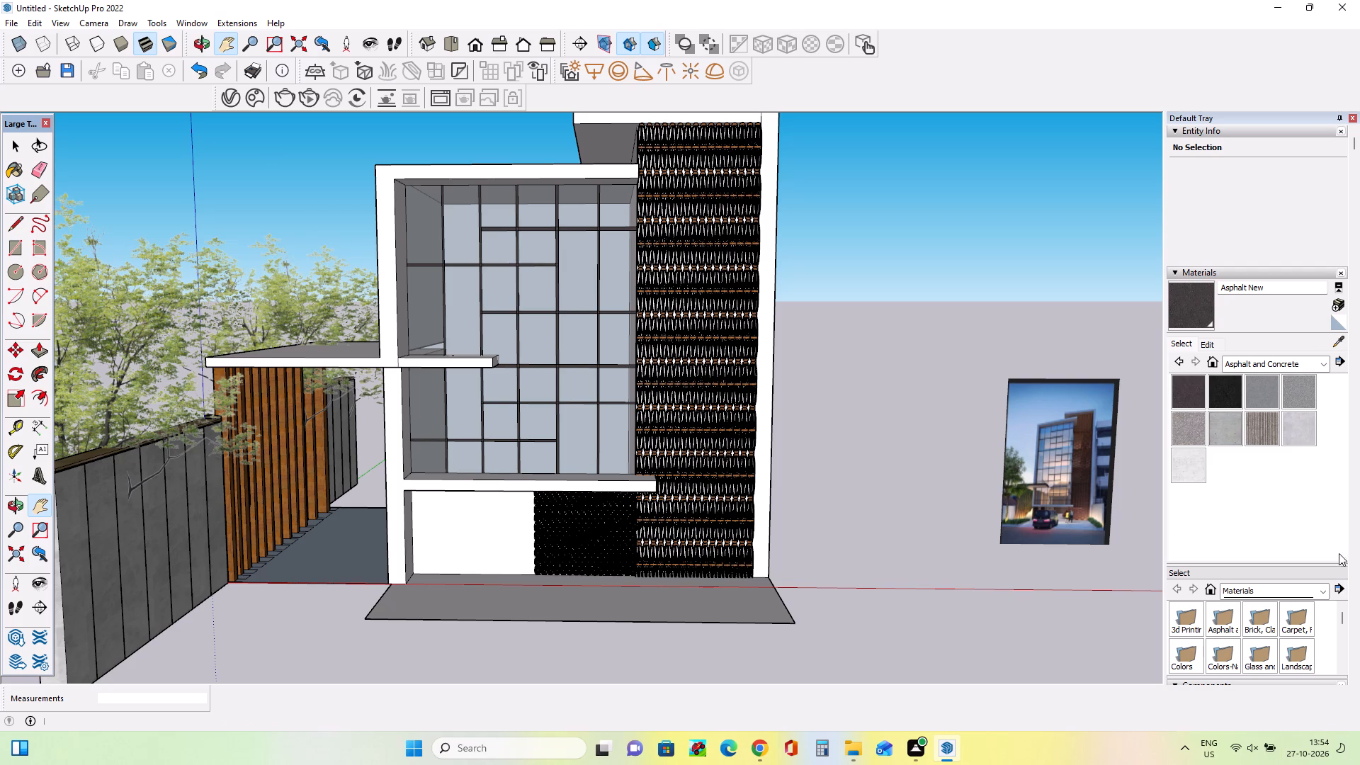
Paint the paved slab in front of the building with Polished Concrete New.
left_click(1306, 429)
left_click(633, 586)
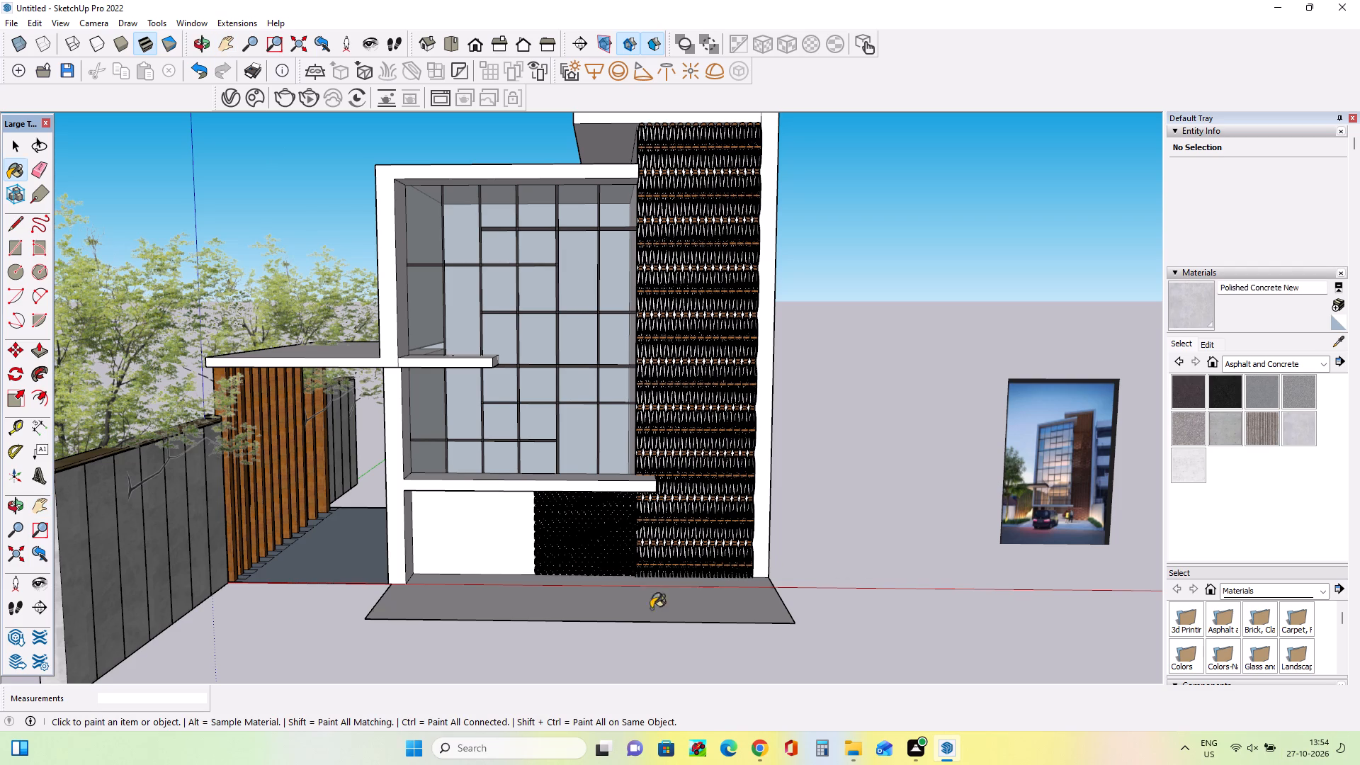
Paint the tower's outer wall, its roof slab and the frame around the glazing with Polished Concrete Old.
left_click(1180, 458)
left_click(767, 368)
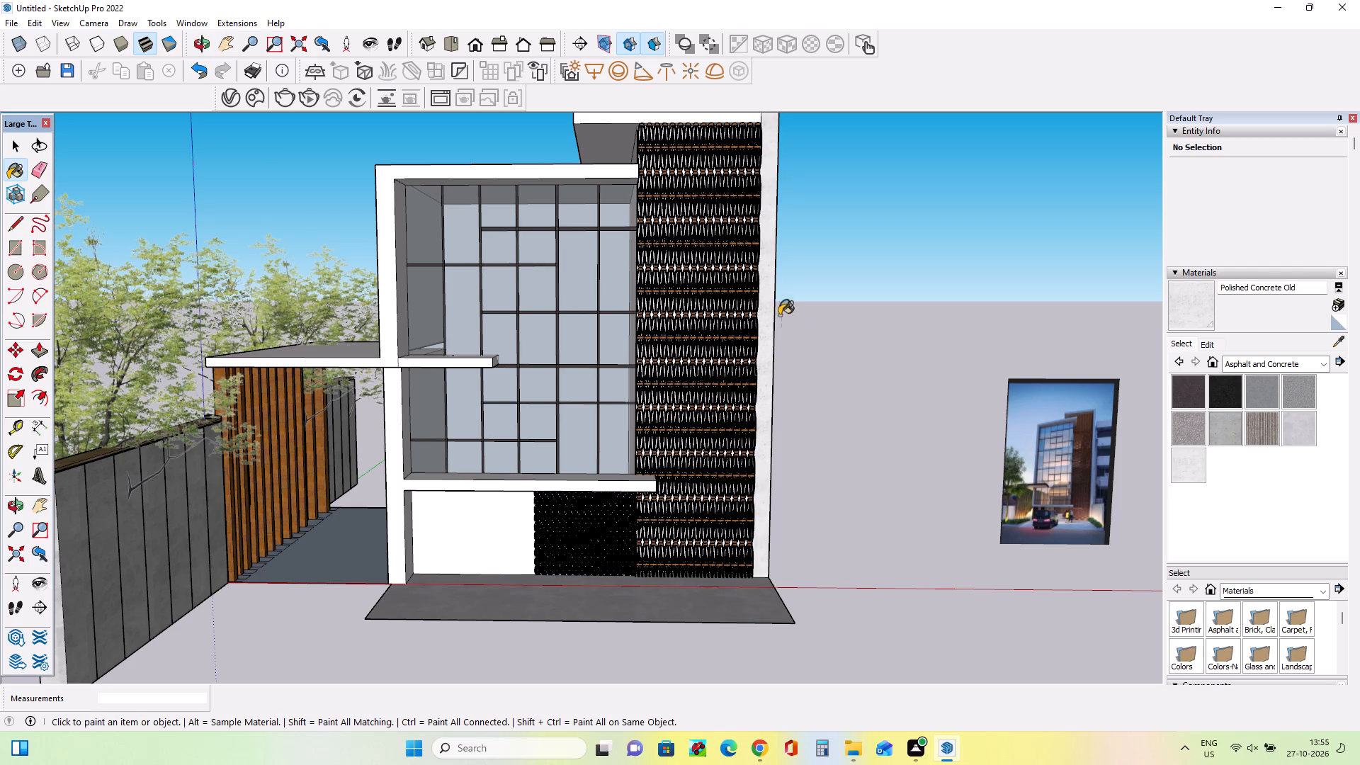
left_click(609, 122)
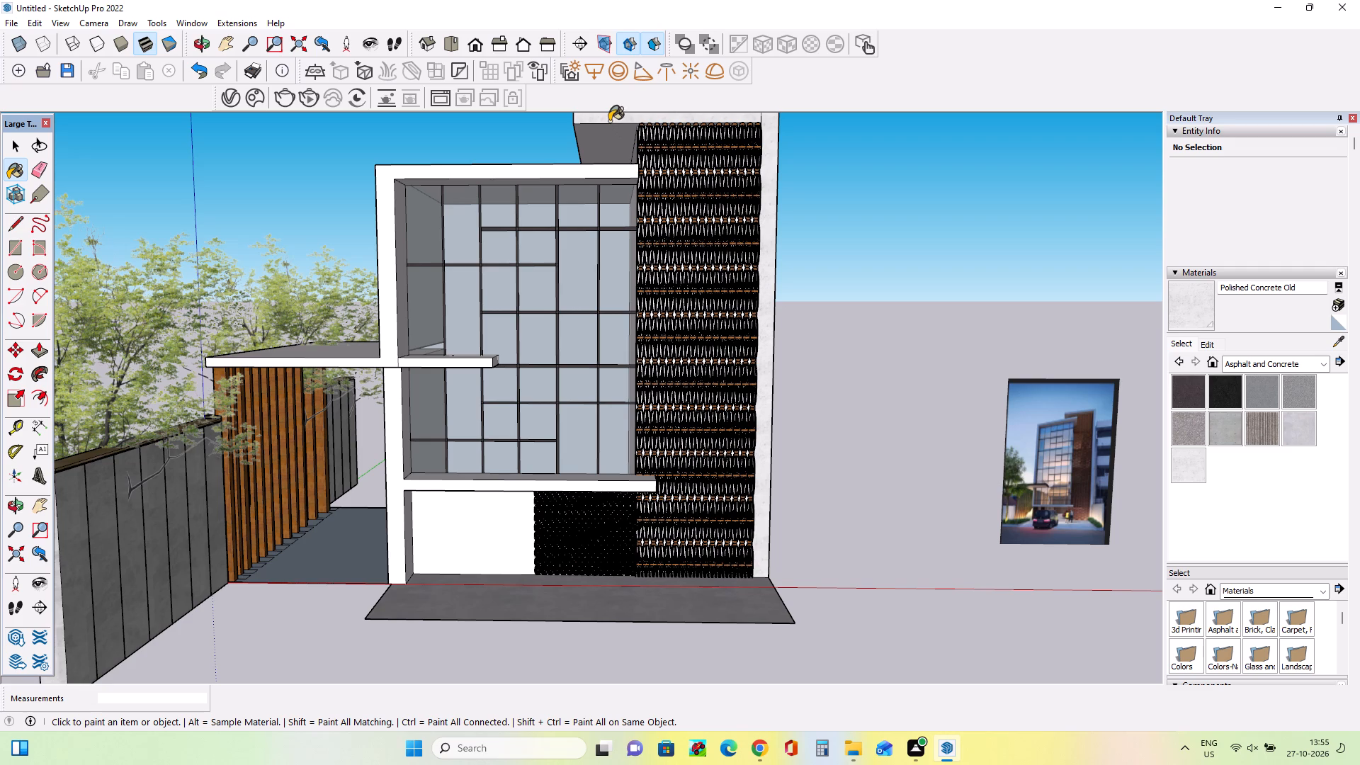
left_click(602, 173)
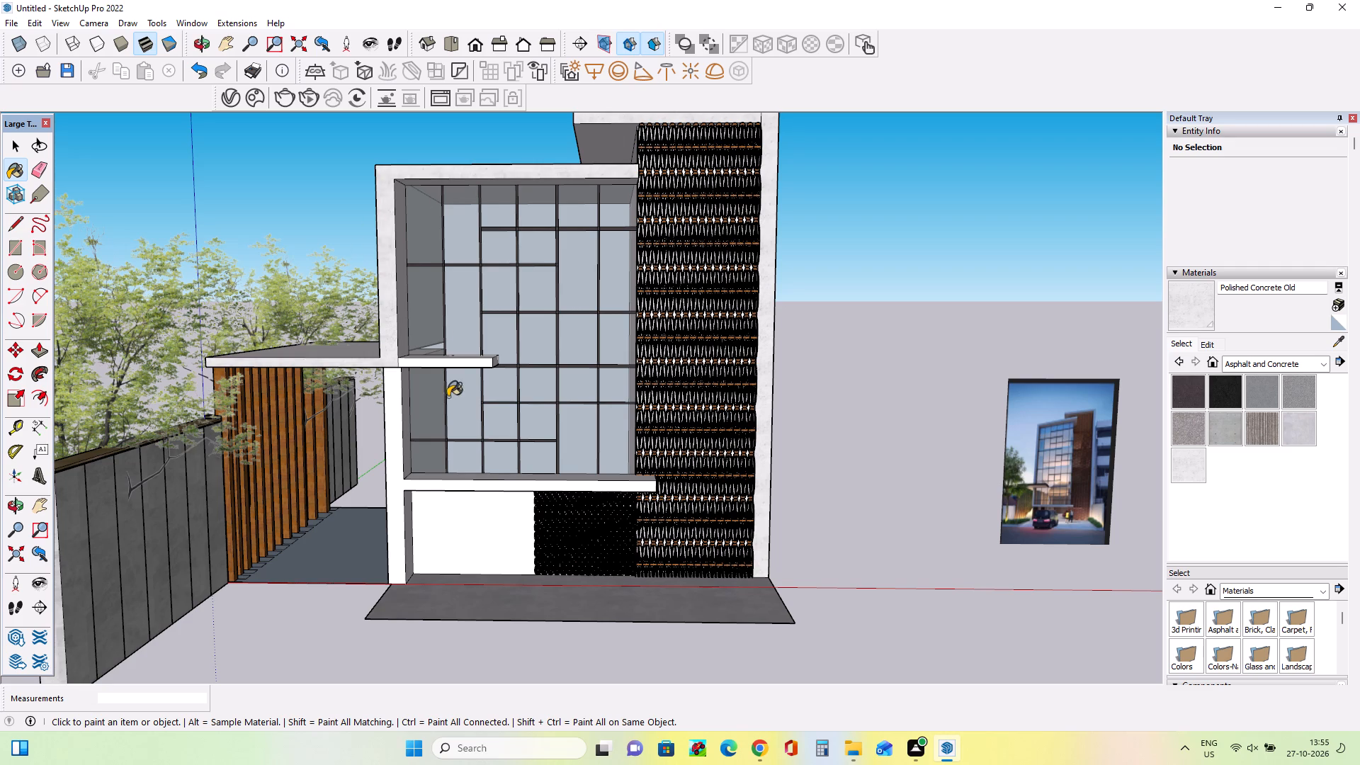
Paint the canopy's roof and the faces of its overhang in front of the glazing with Wood Cherry Original.
middle_click_drag(456, 395, 472, 448)
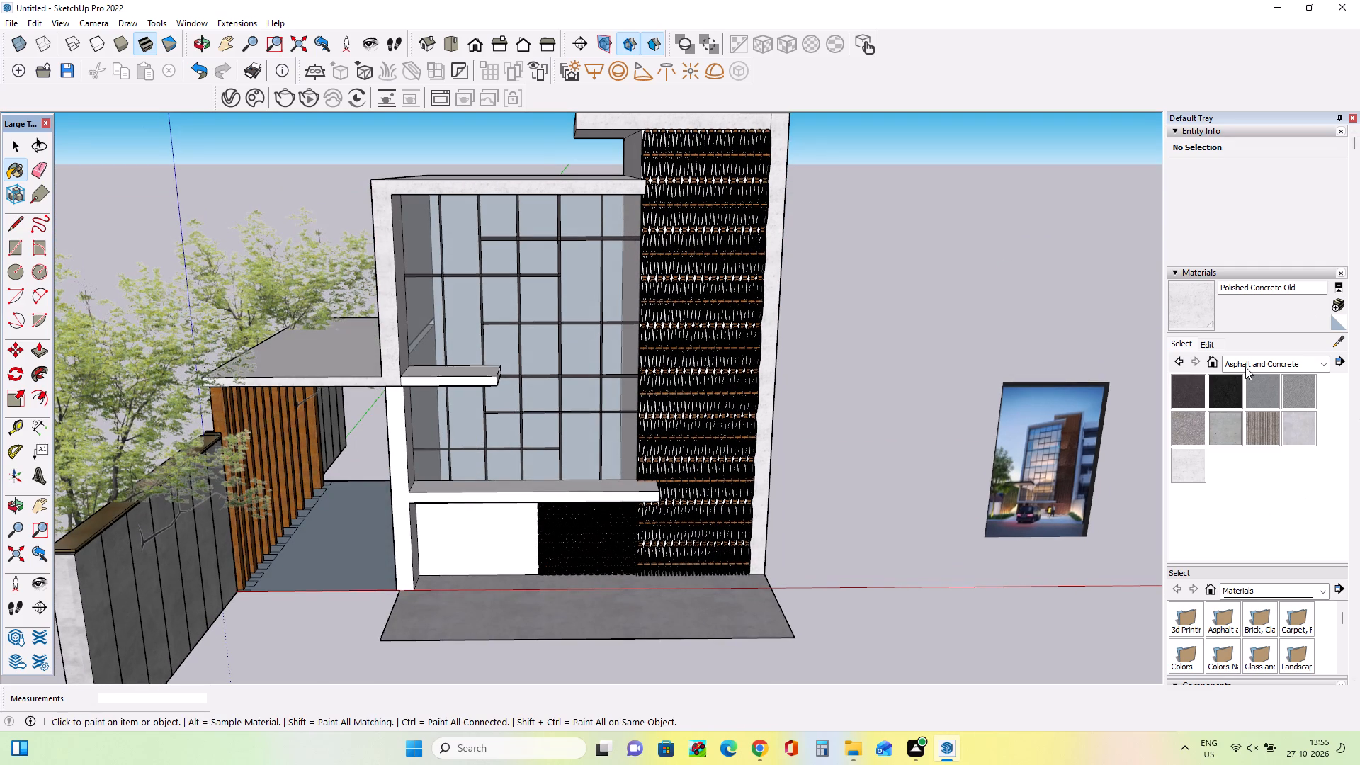
left_click(1245, 367)
scroll(1259, 442, "up", 8)
left_click(1273, 369)
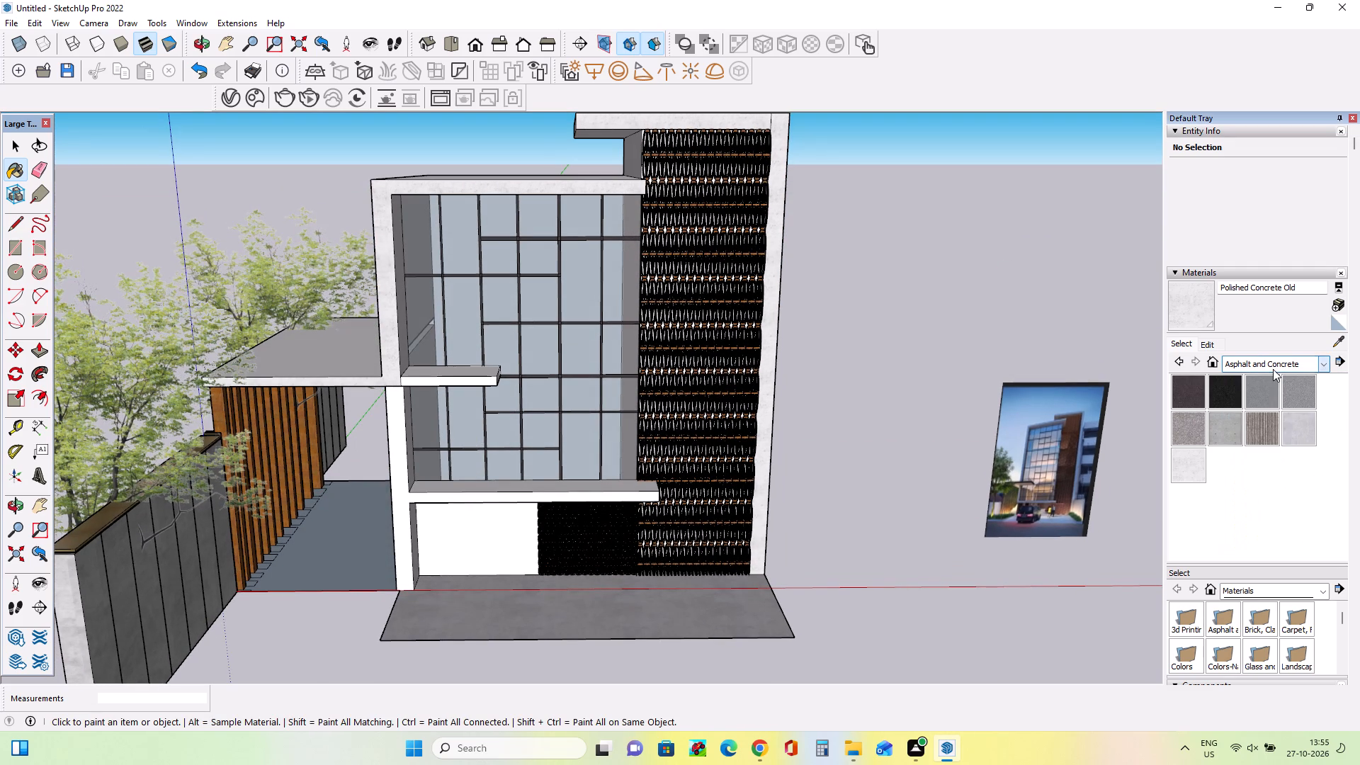
left_click(1257, 361)
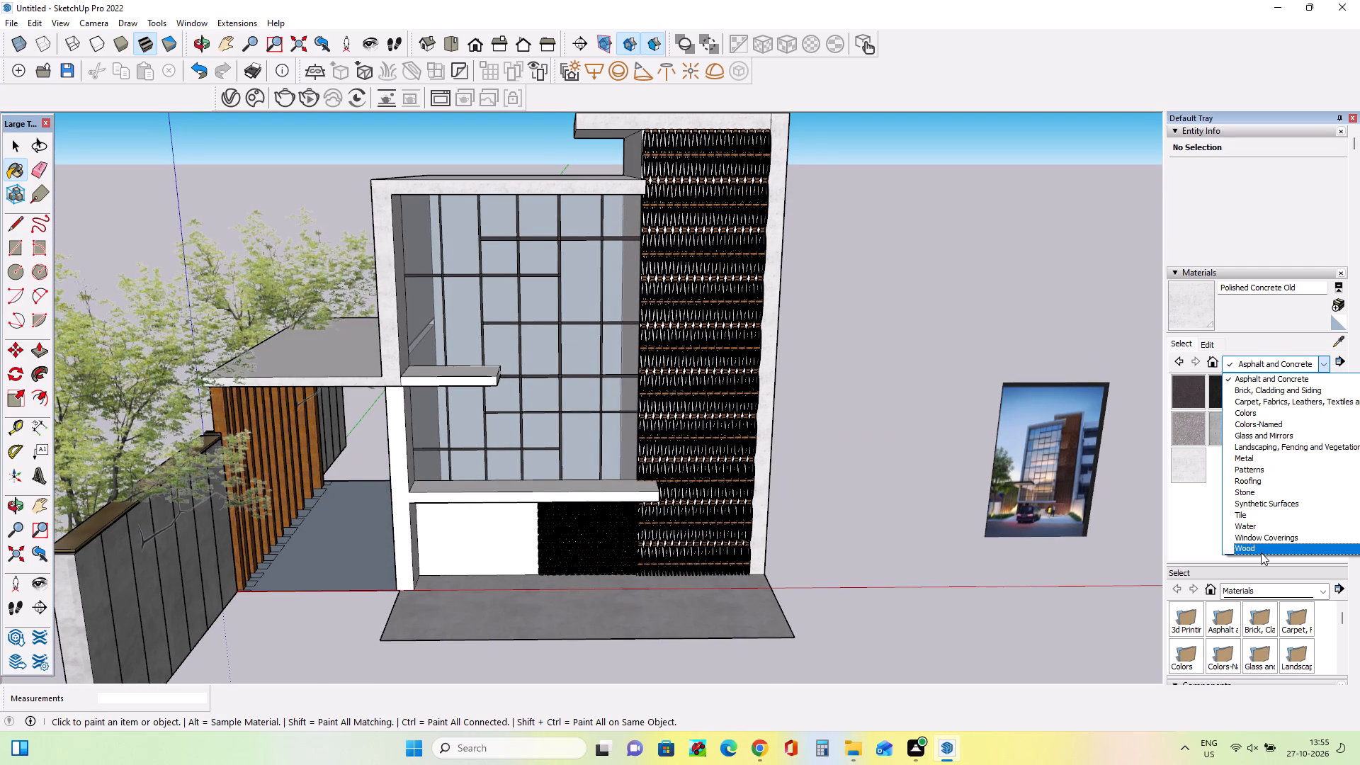
left_click(1261, 552)
left_click(1270, 385)
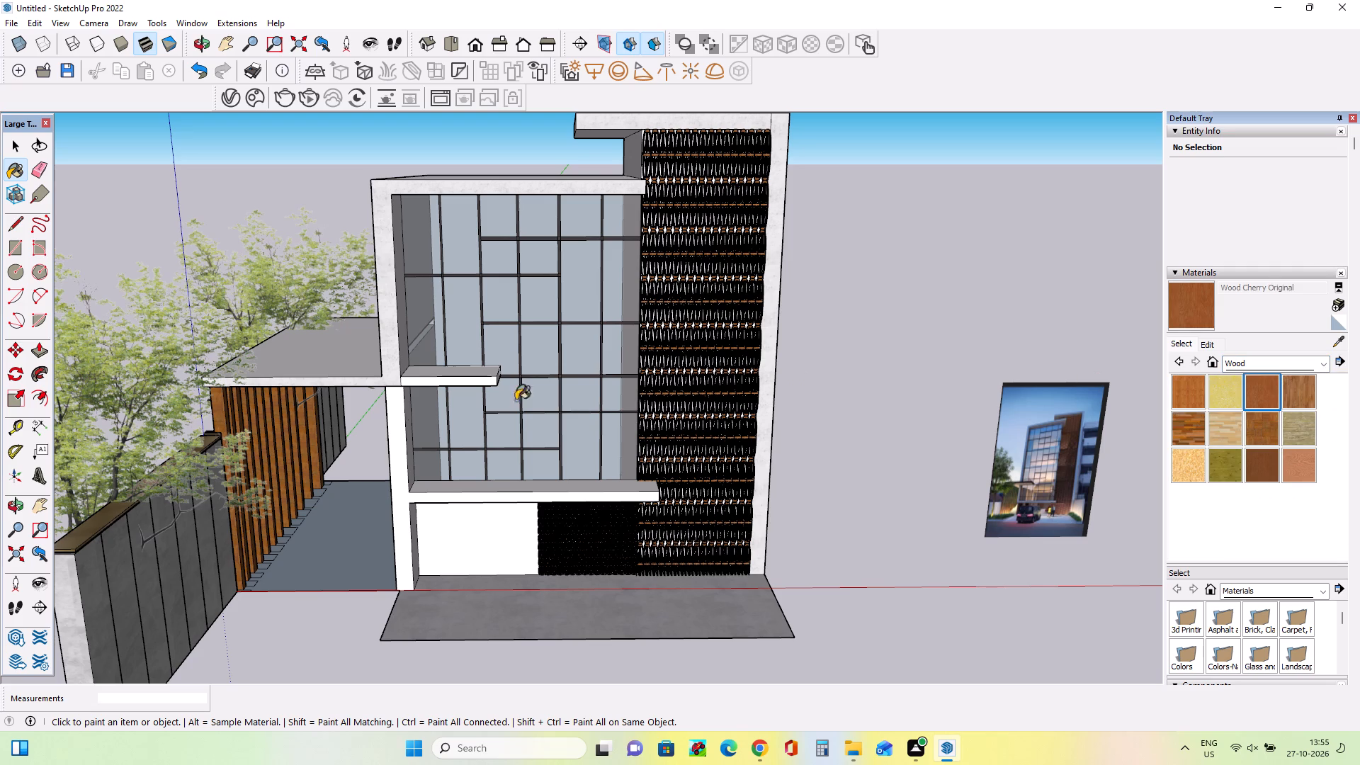
left_click(457, 378)
left_click(334, 360)
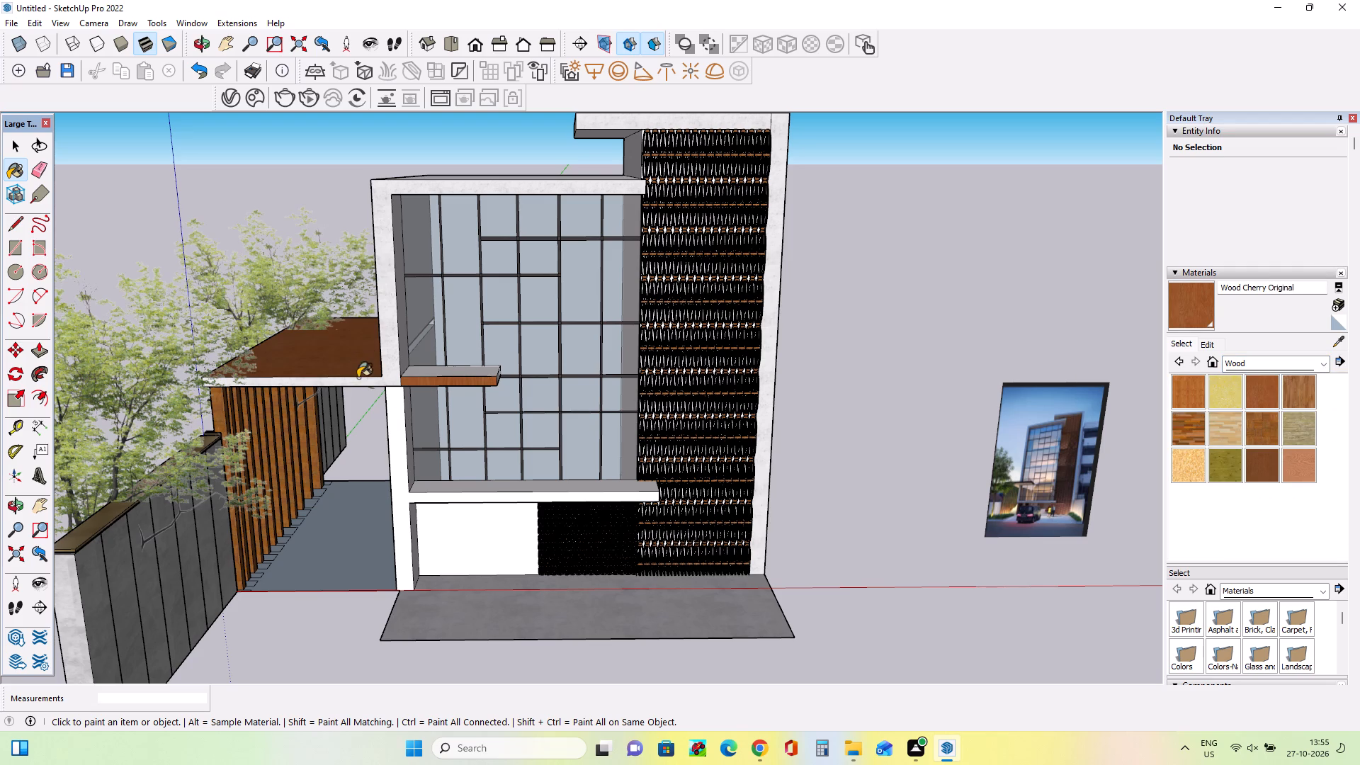
left_click(453, 372)
left_click(368, 384)
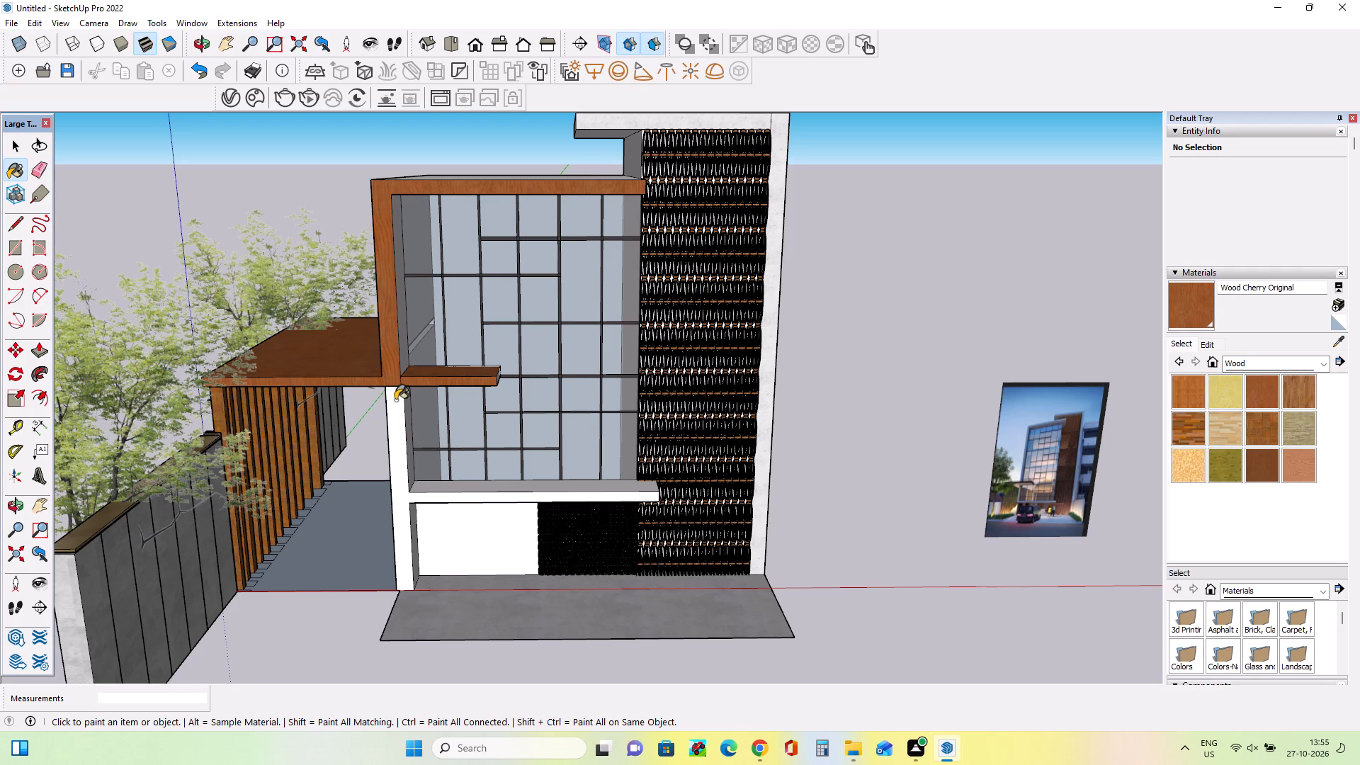
key("ctrl+z")
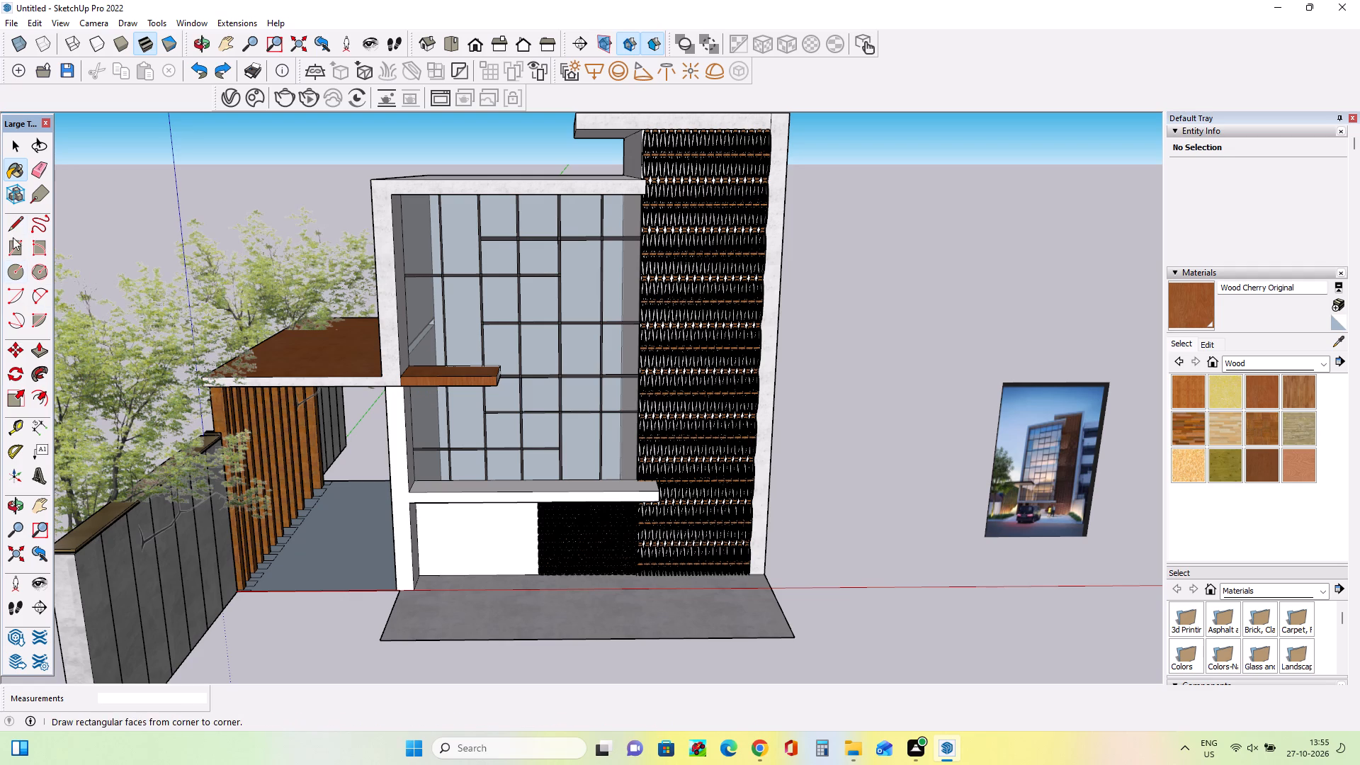
Draw a line about 10 11/16 inches long across the frame's post to separate it from the canopy's front edge.
left_click(13, 226)
left_click(382, 378)
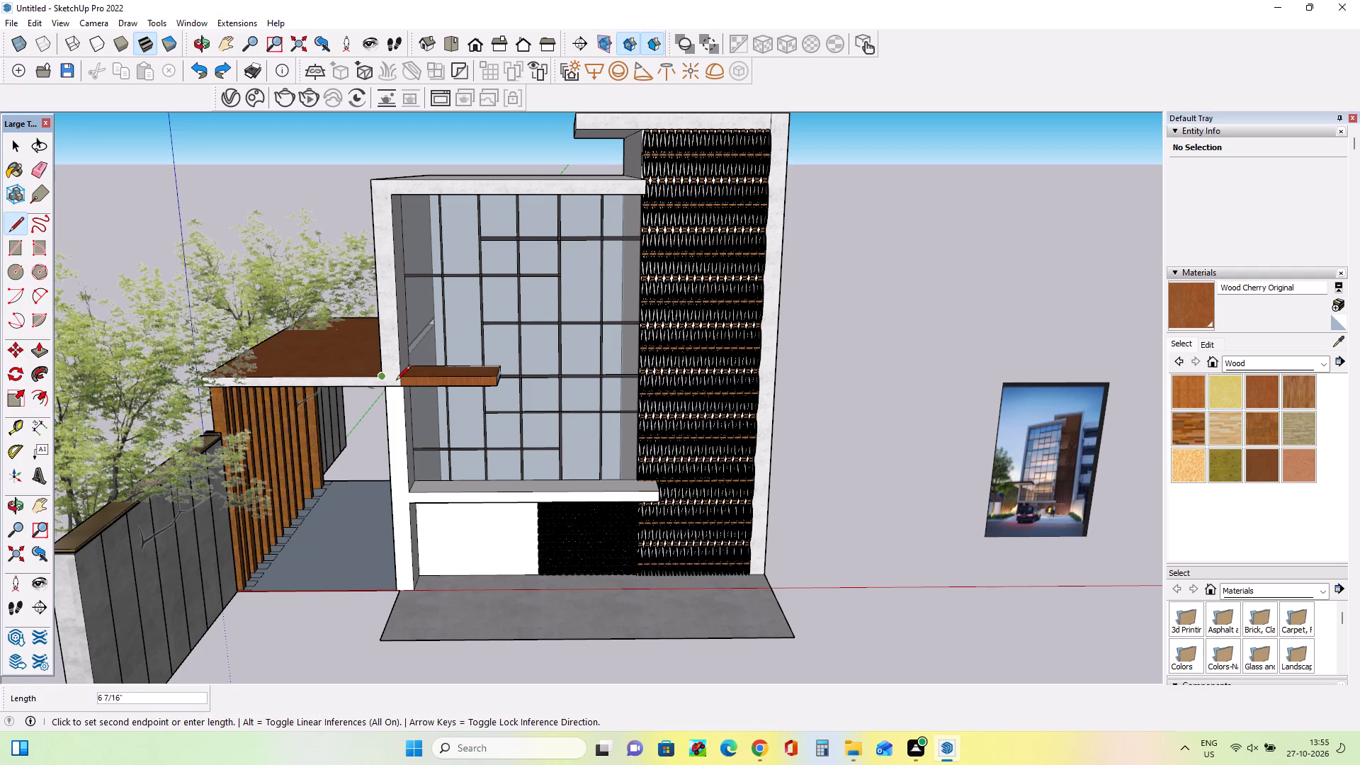
left_click(400, 376)
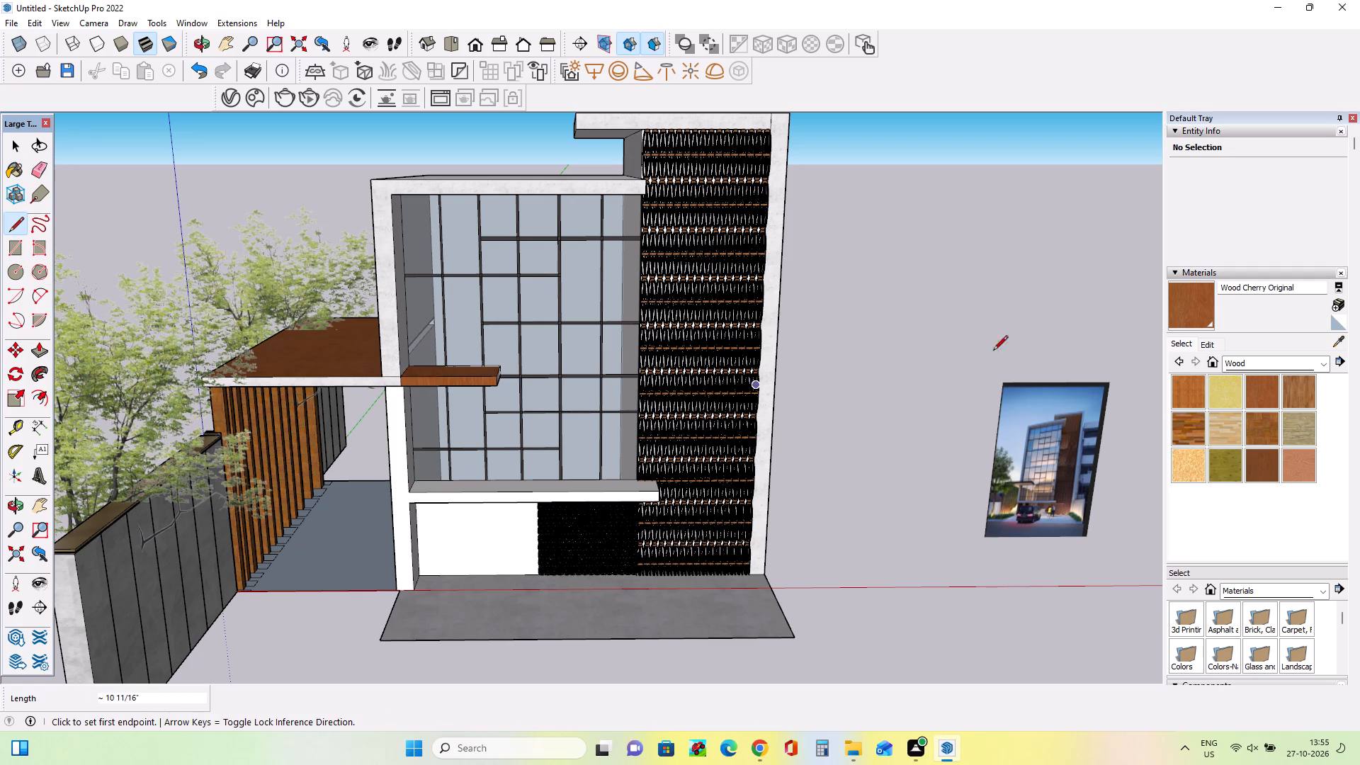
Paint the canopy's long front edge above the wooden slats with Wood Floor Parquet.
left_click(1262, 398)
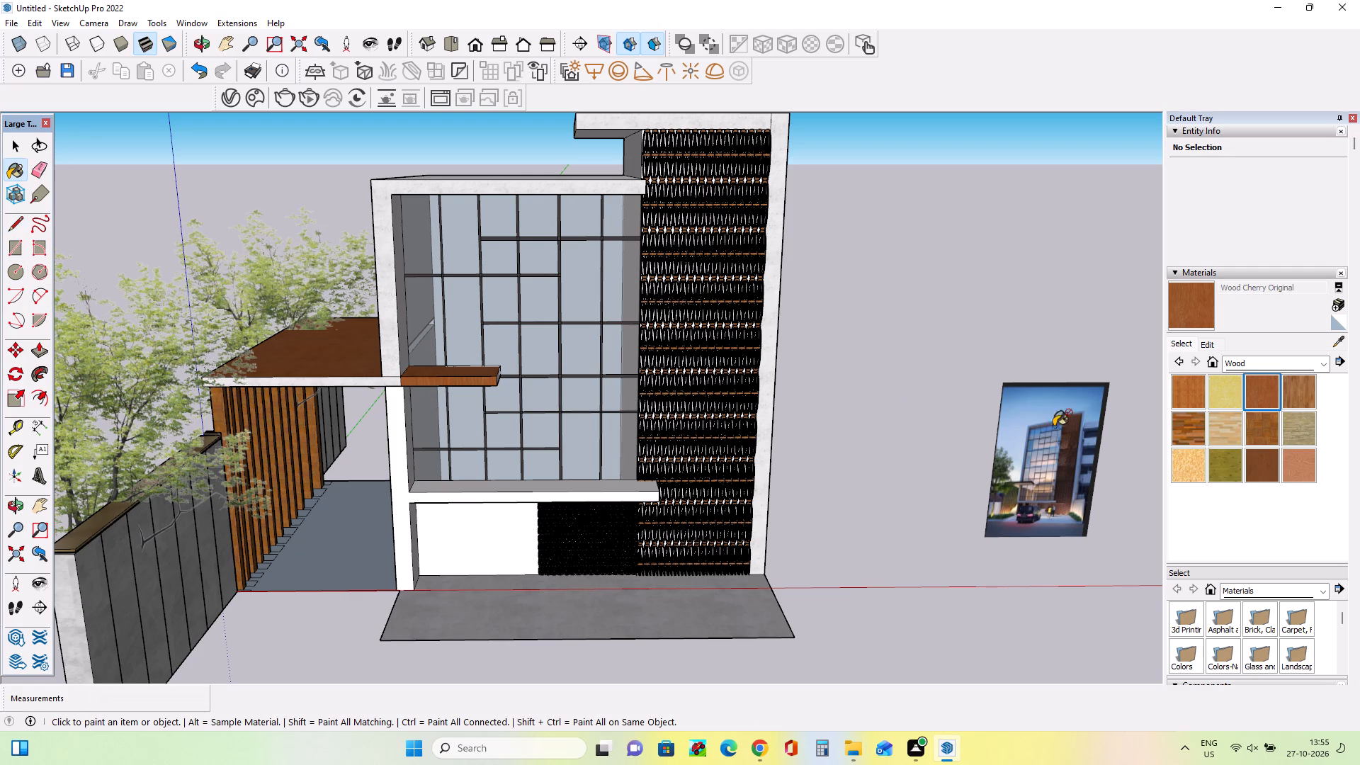
left_click(1252, 426)
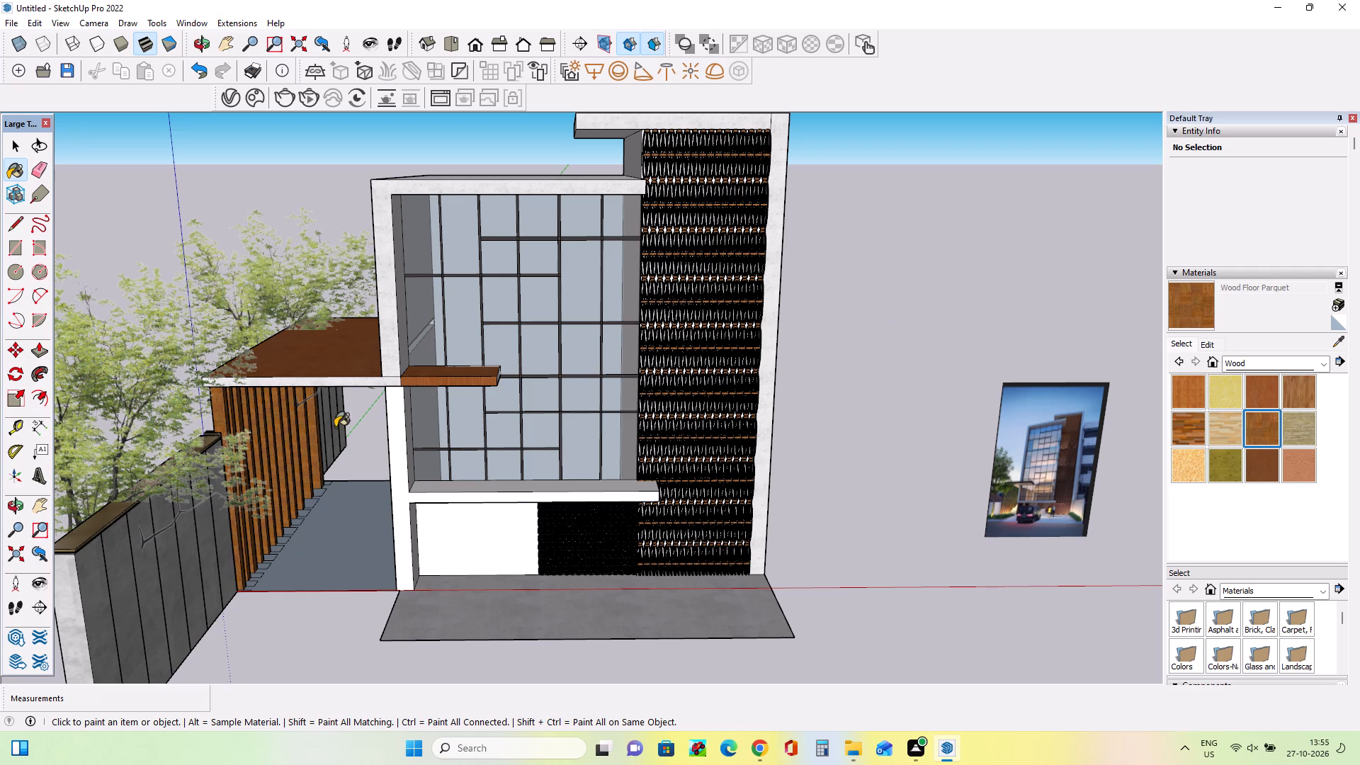
left_click(363, 378)
left_click(373, 378)
left_click(375, 378)
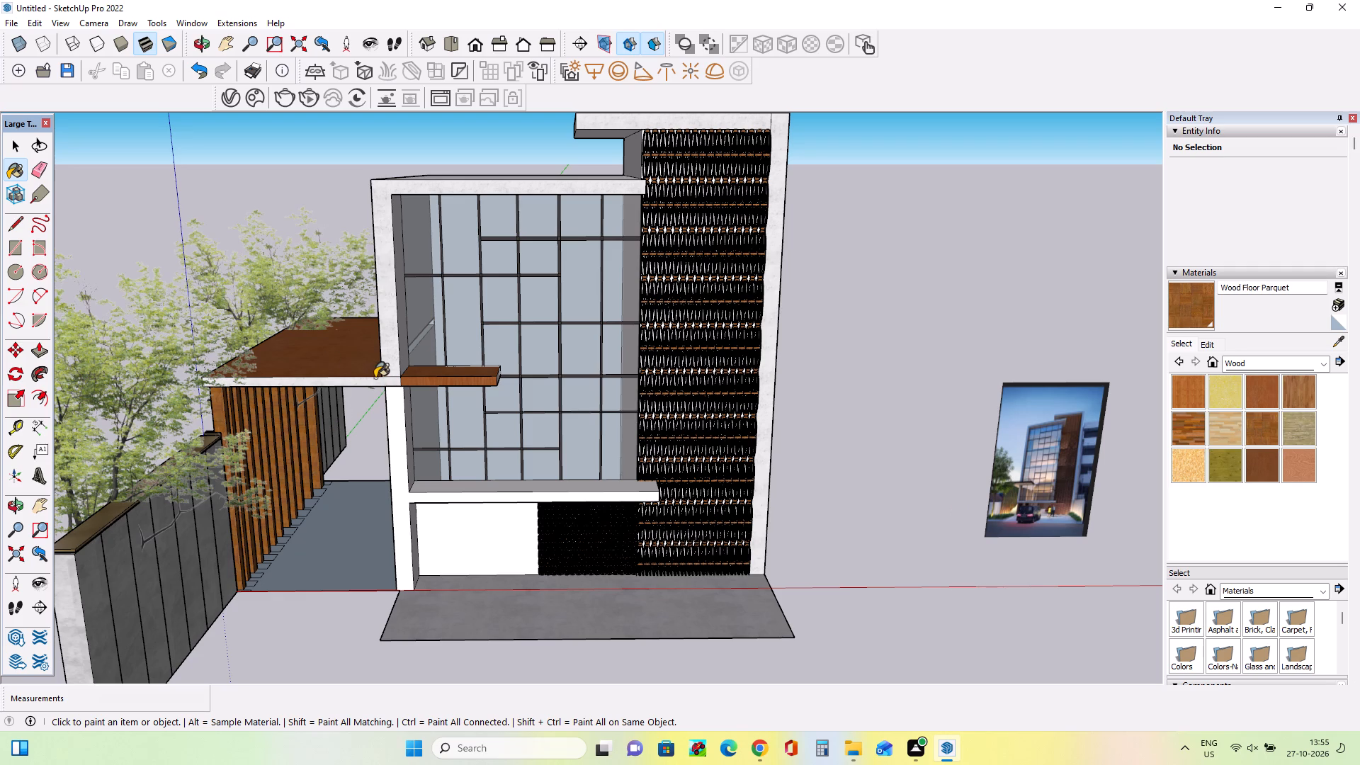
left_click(375, 379)
middle_click_drag(402, 382, 402, 367)
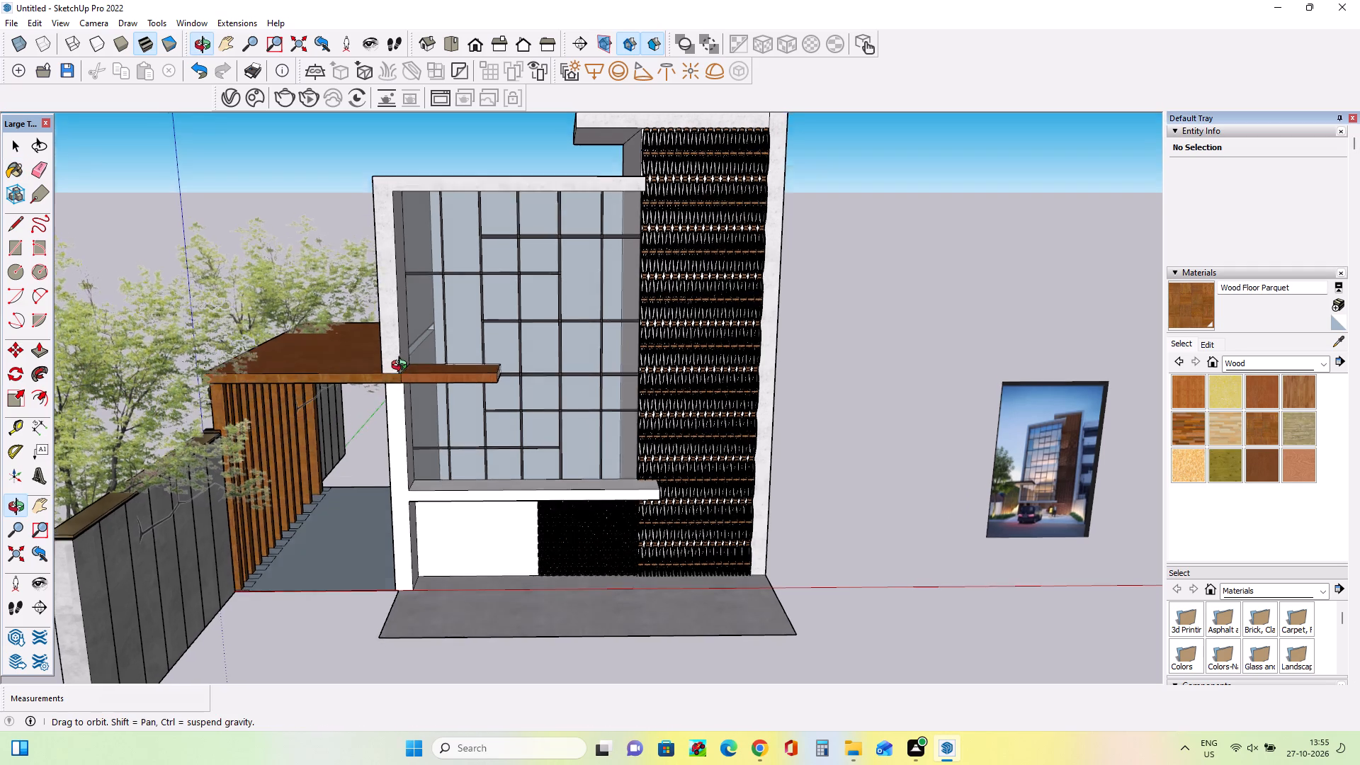
middle_click_drag(402, 367, 401, 353)
middle_click_drag(470, 455, 462, 428)
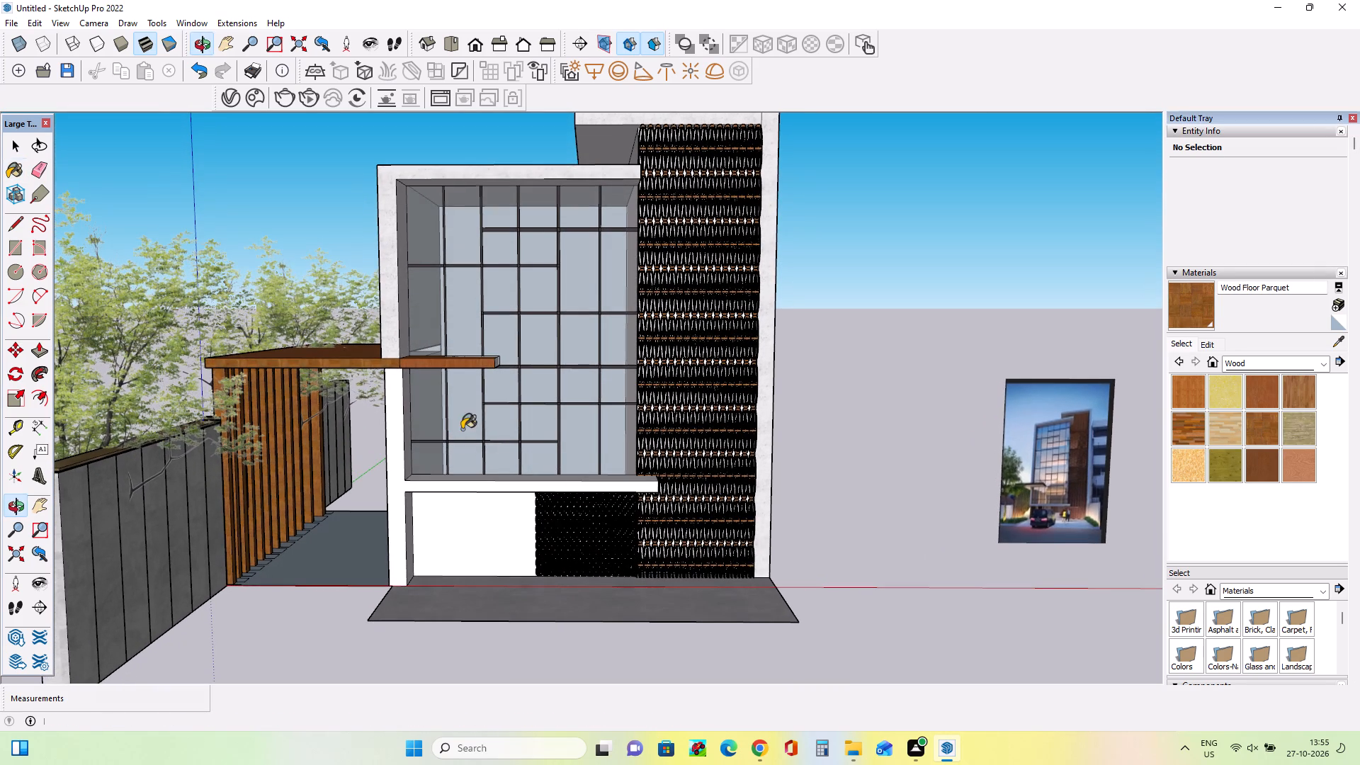
Paint the post below the canopy and the ledge under the glazing with Material25 from the in-model materials.
left_click(1243, 361)
scroll(1260, 448, "up", 4)
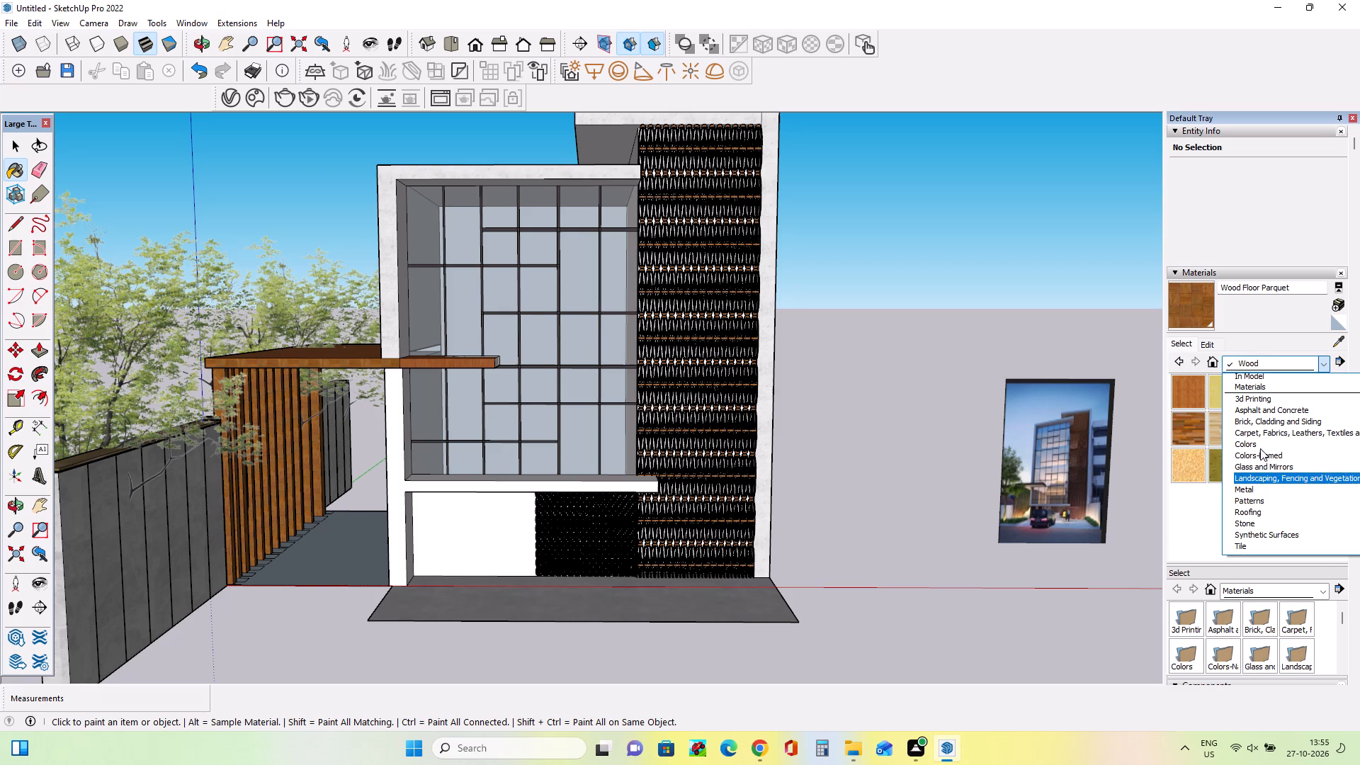
scroll(1260, 448, "up", 2)
left_click(1270, 375)
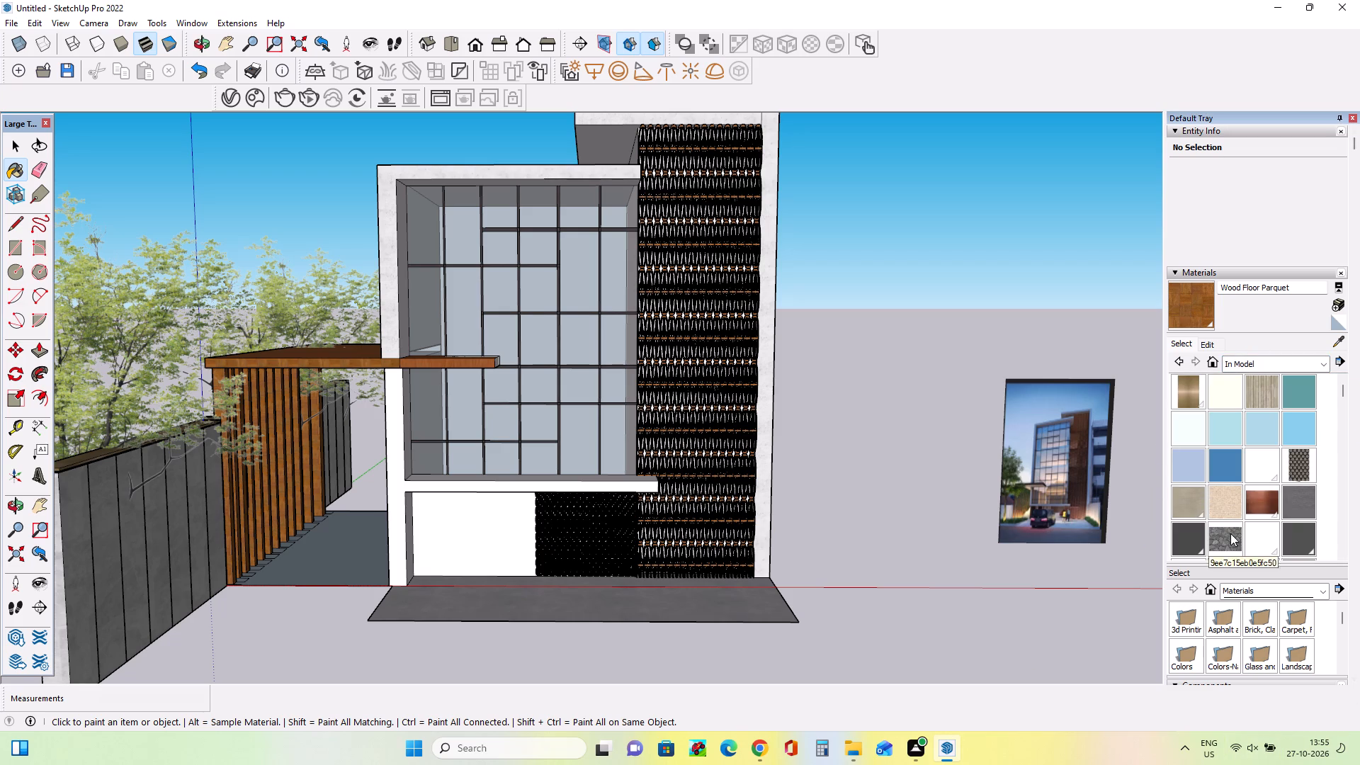
scroll(1247, 513, "down", 3)
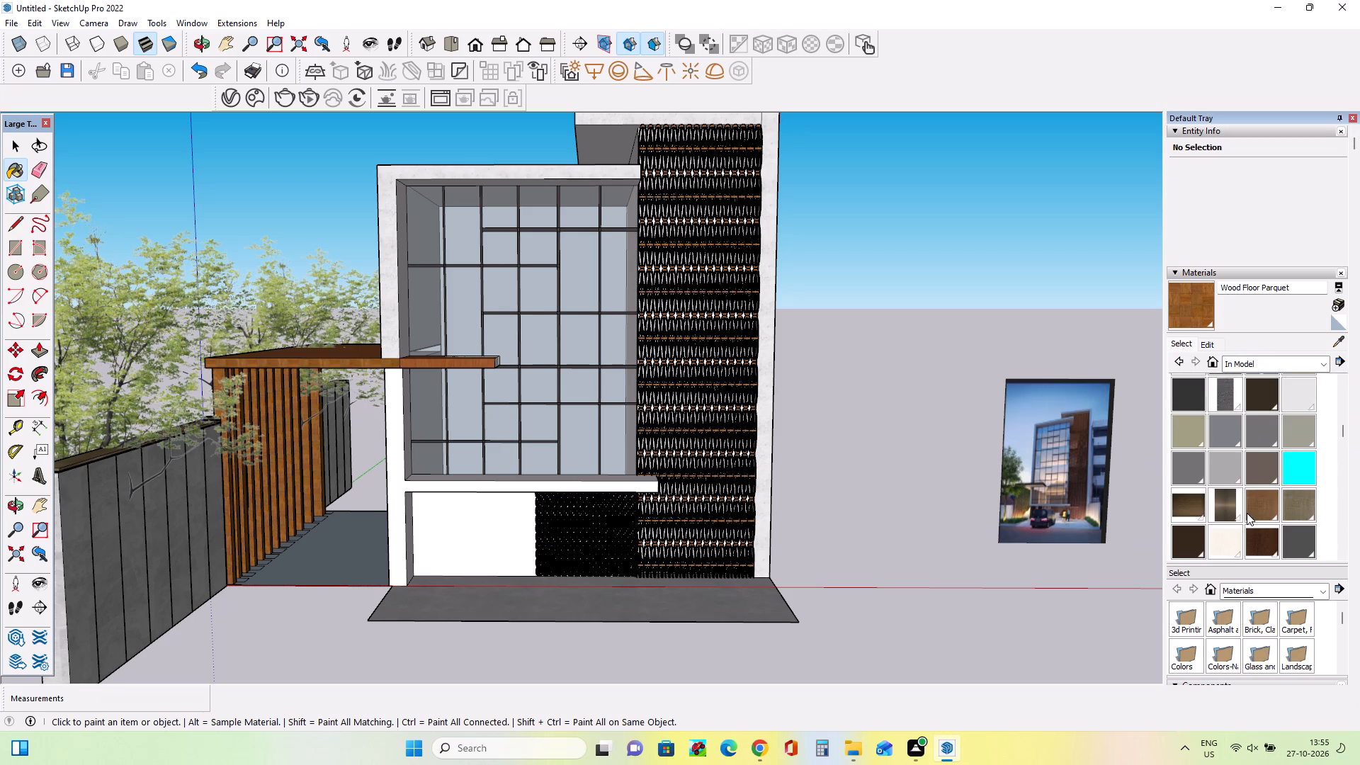
scroll(1235, 526, "up", 2)
scroll(1235, 526, "down", 2)
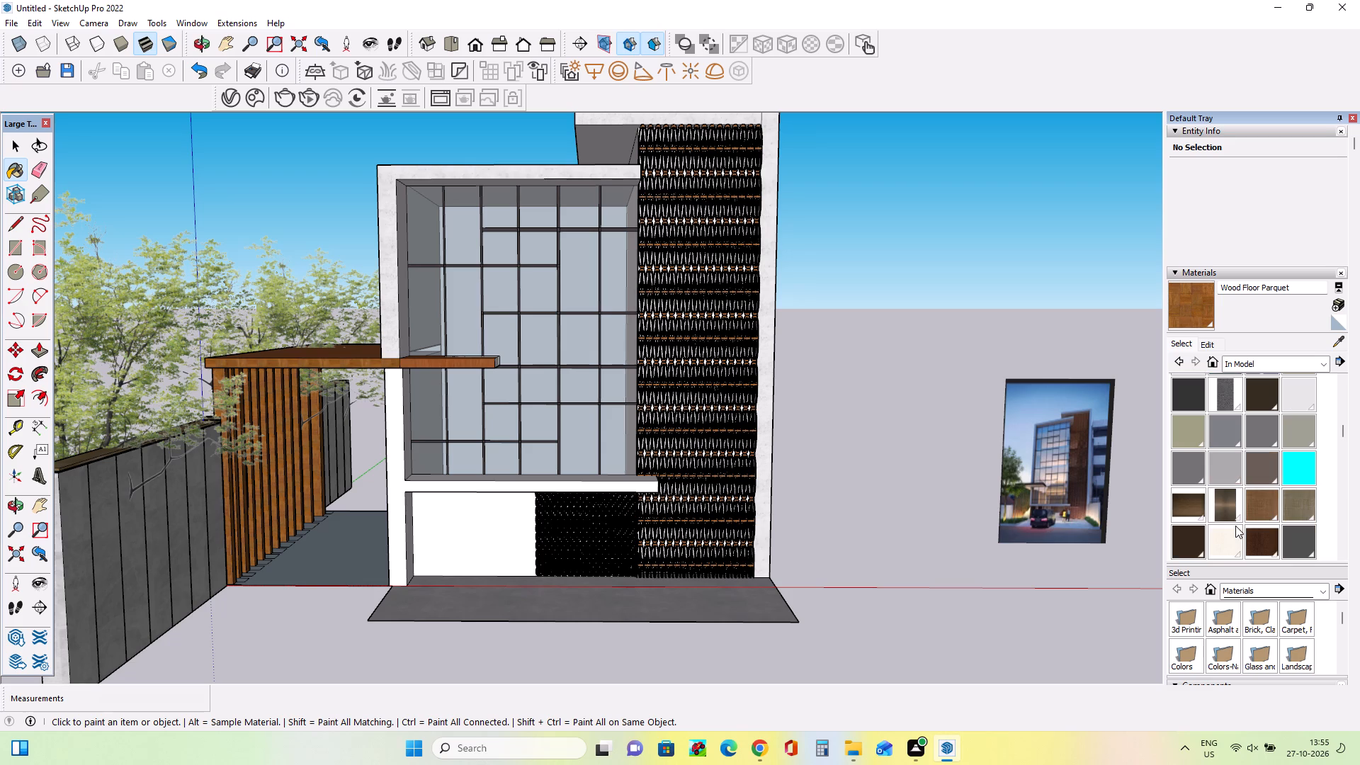
left_click(1228, 540)
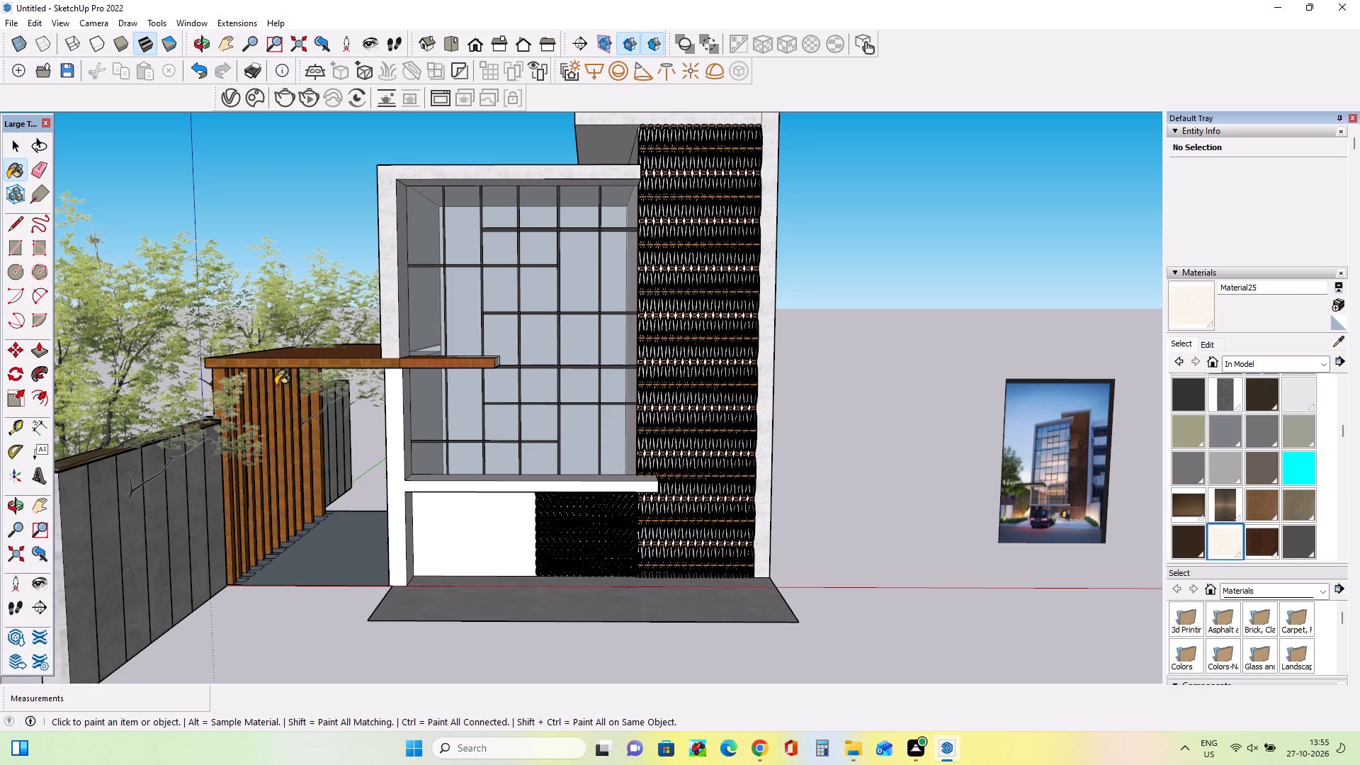
left_click(399, 398)
left_click(397, 424)
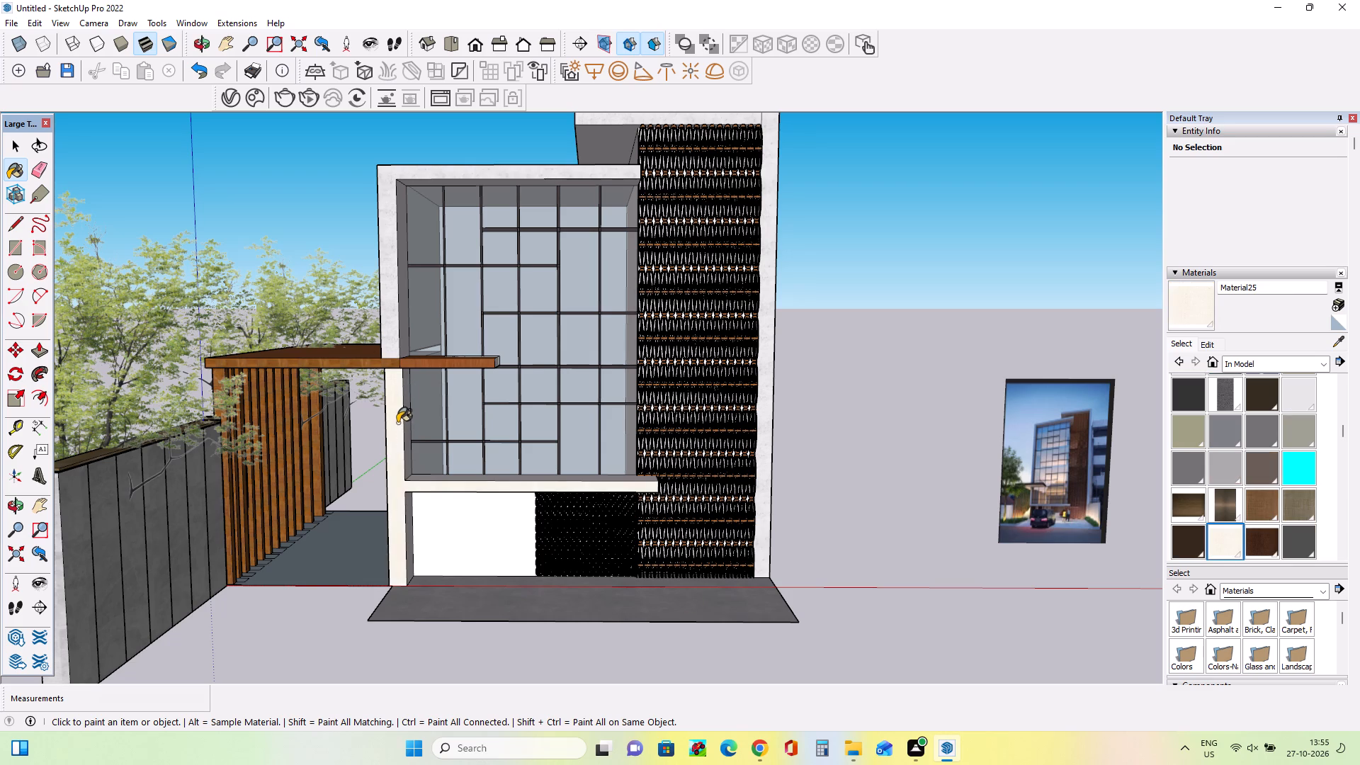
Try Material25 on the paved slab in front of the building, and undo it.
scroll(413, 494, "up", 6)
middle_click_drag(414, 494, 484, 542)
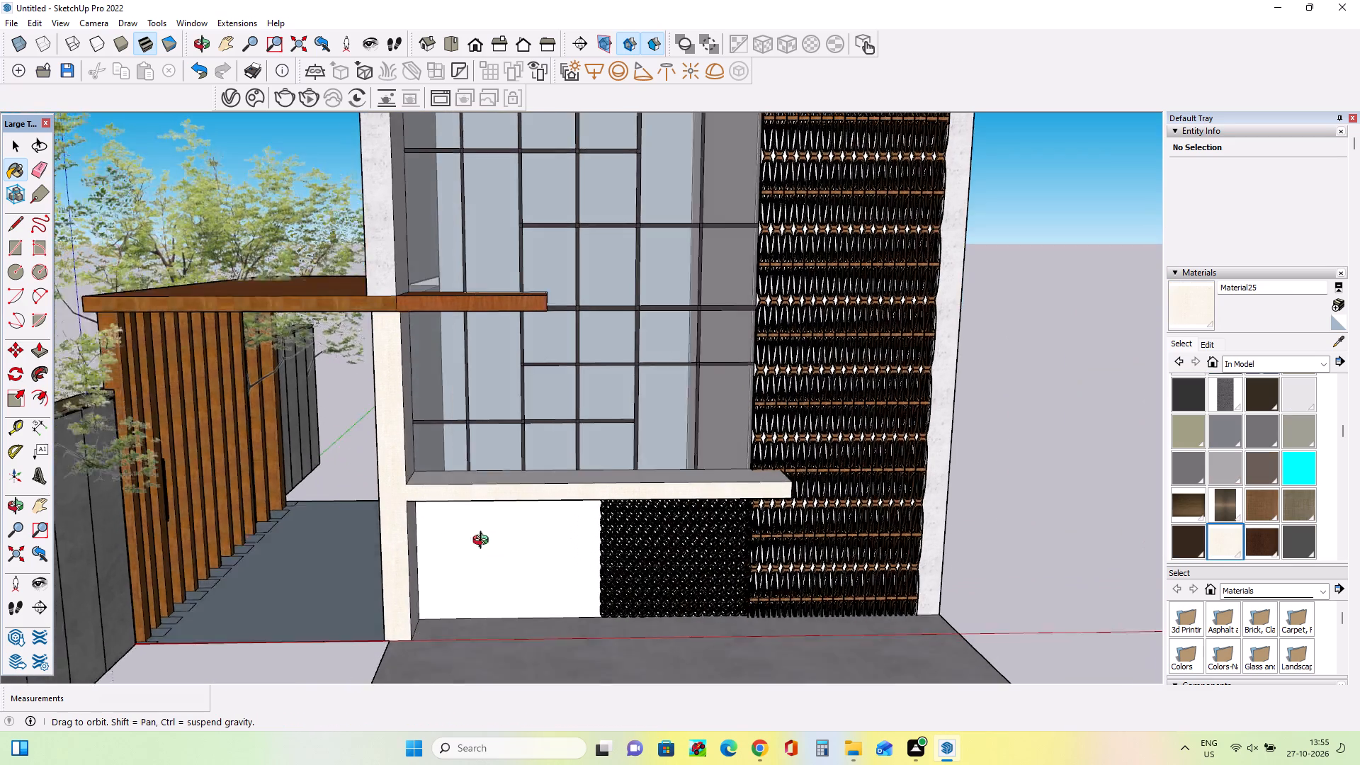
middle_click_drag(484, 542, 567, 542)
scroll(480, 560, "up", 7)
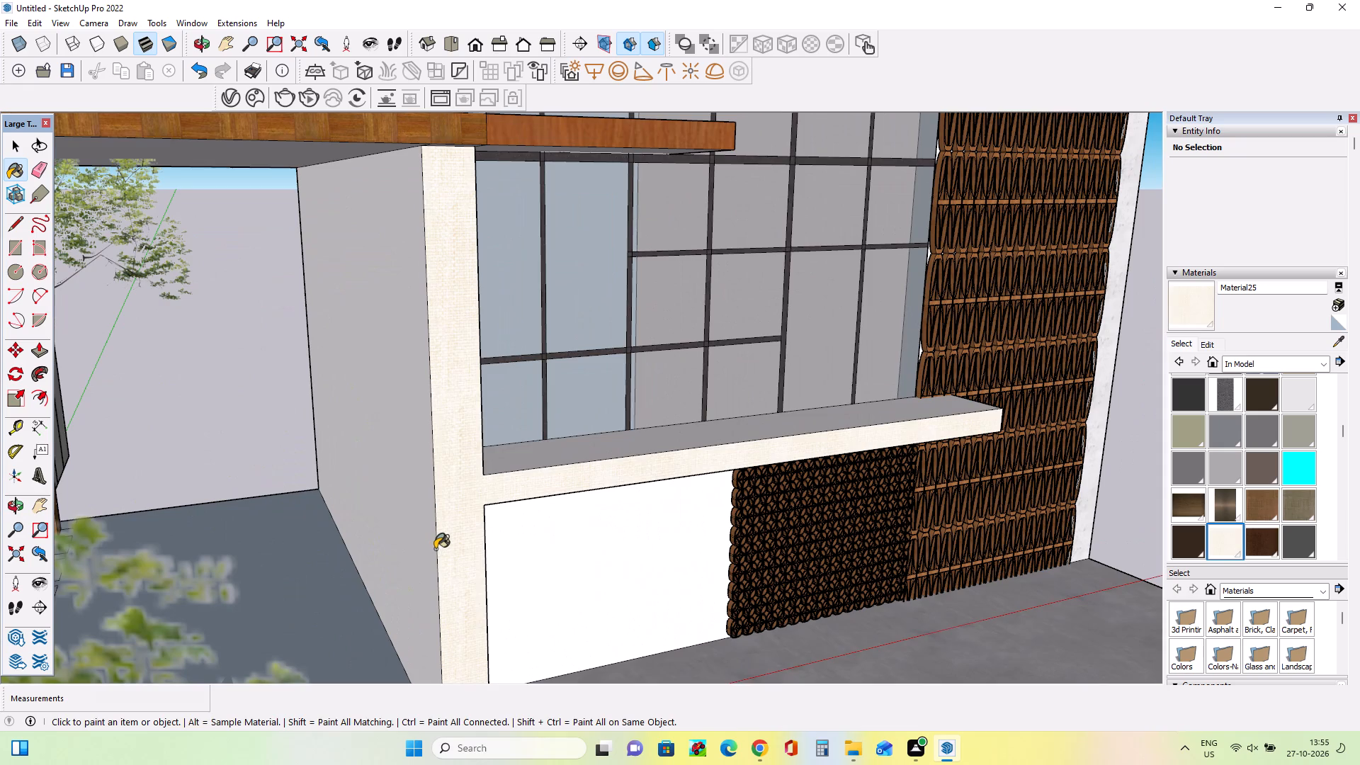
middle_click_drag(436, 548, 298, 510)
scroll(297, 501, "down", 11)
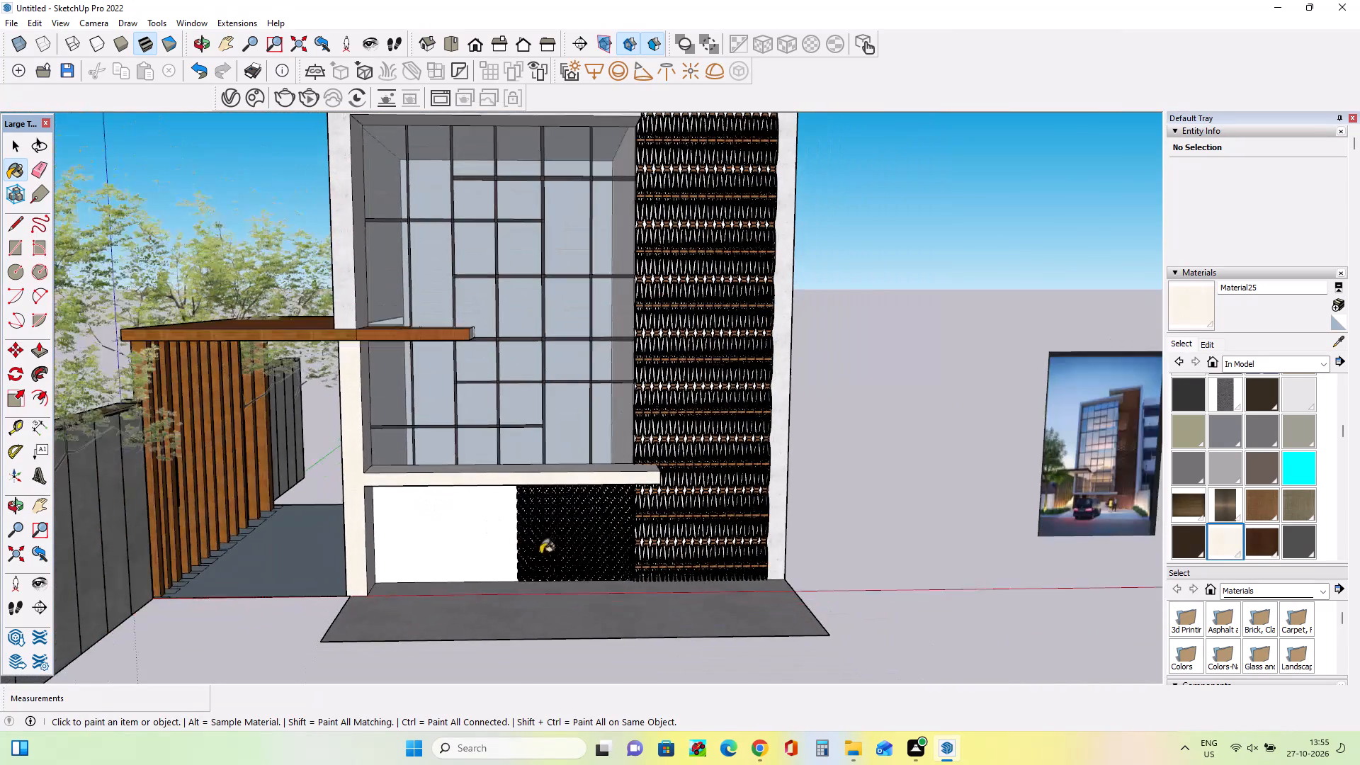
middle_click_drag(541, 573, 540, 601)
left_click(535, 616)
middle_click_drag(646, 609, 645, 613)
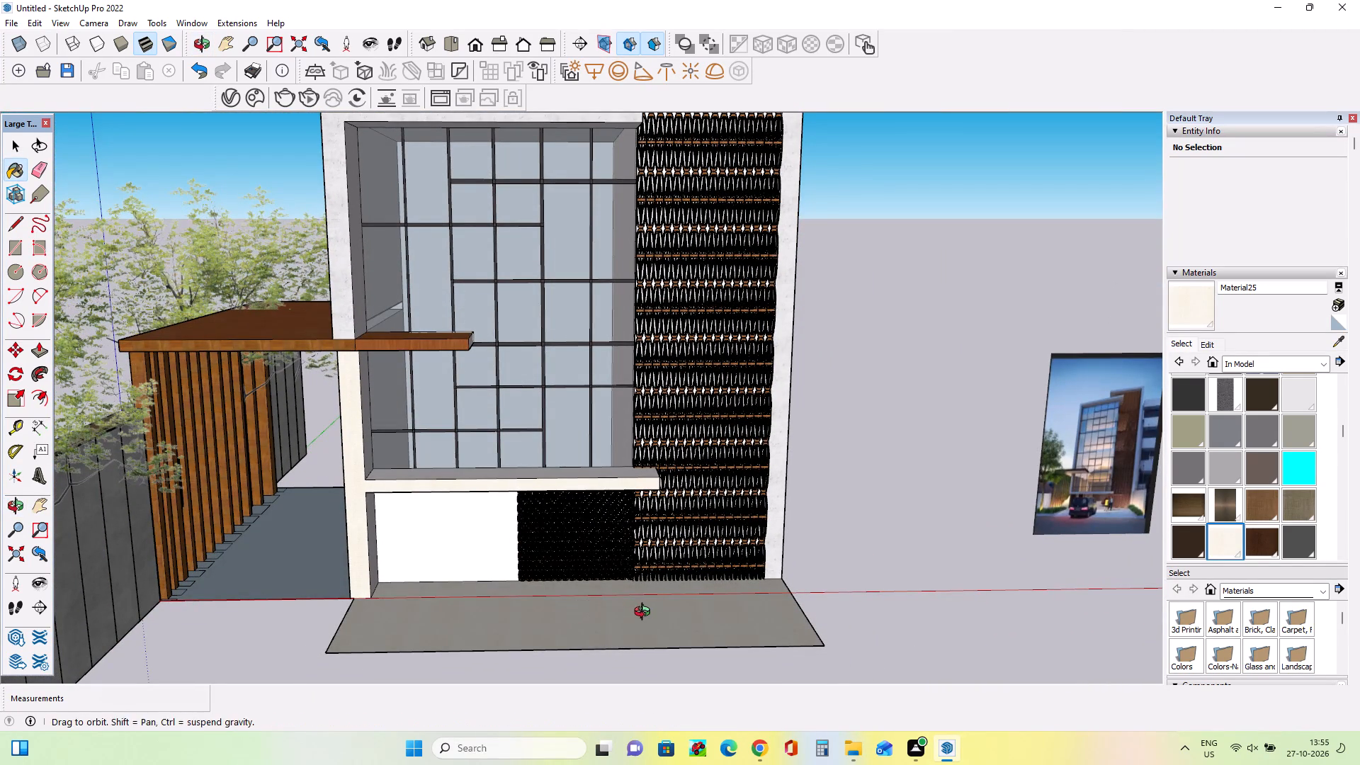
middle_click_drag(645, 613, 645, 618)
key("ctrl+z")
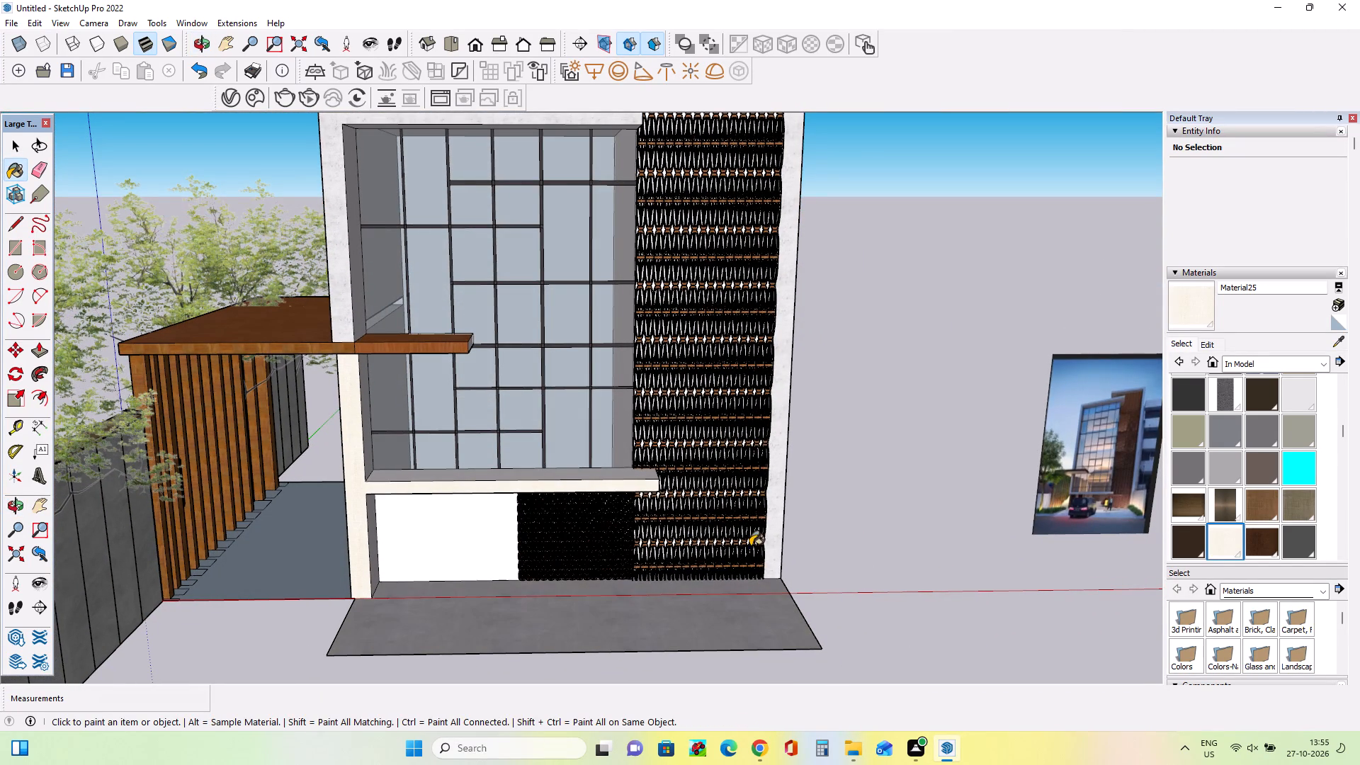
Paint the front faces of the tower's outer wall, its roof slab and the glazing frame with Material25.
left_click(773, 511)
scroll(759, 586, "down", 4)
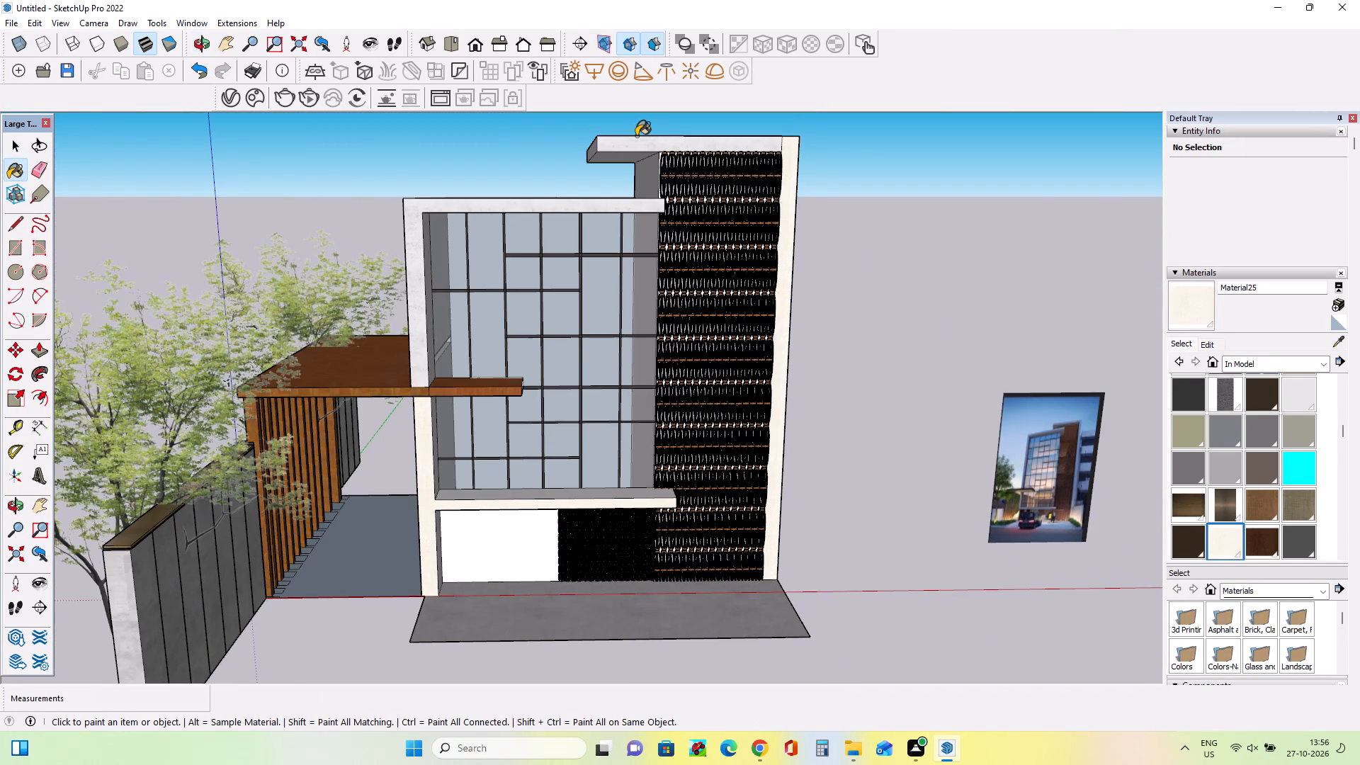
left_click(637, 142)
left_click(627, 205)
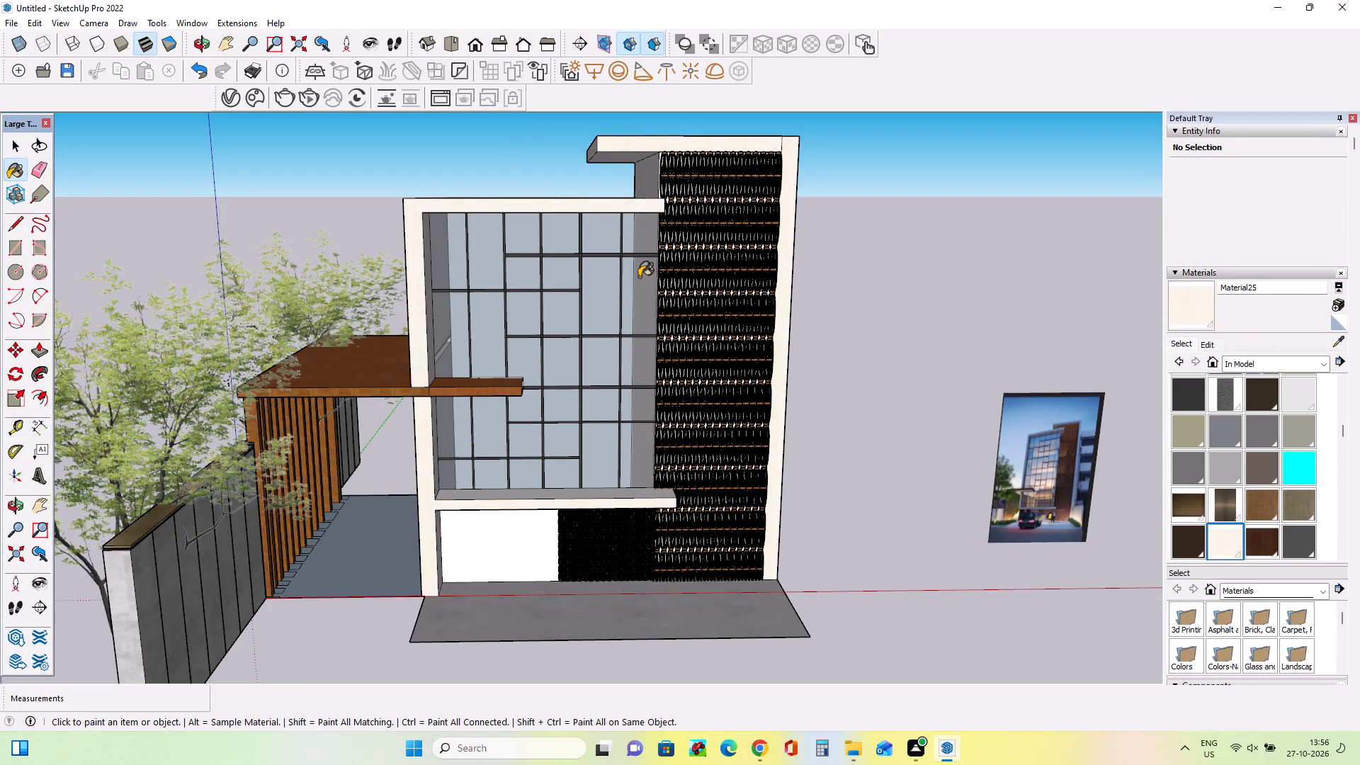
Paint the tops of both roofs, the glazed volume's outer side wall and the ledge with Material25.
middle_click_drag(638, 279, 767, 406)
left_click(459, 229)
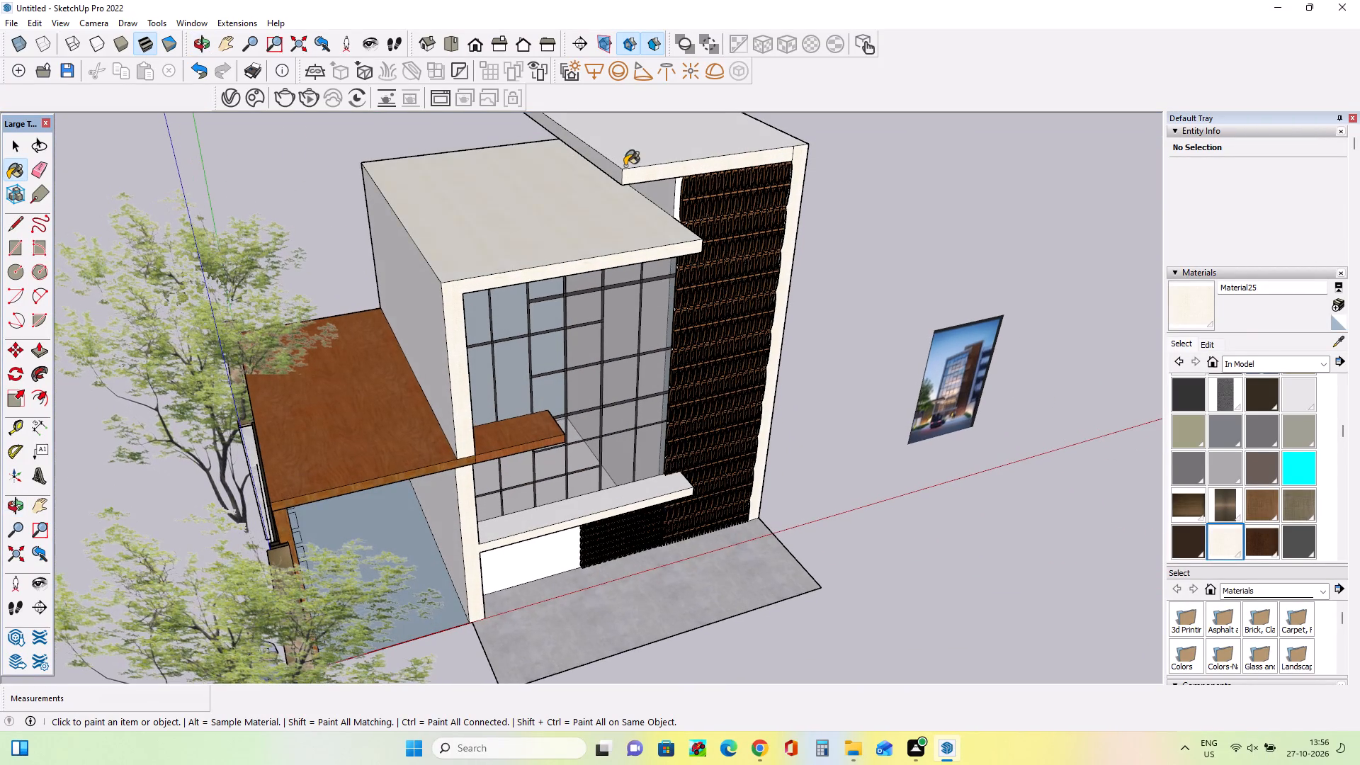
left_click(653, 154)
left_click(428, 287)
middle_click_drag(470, 381, 295, 261)
scroll(601, 503, "up", 3)
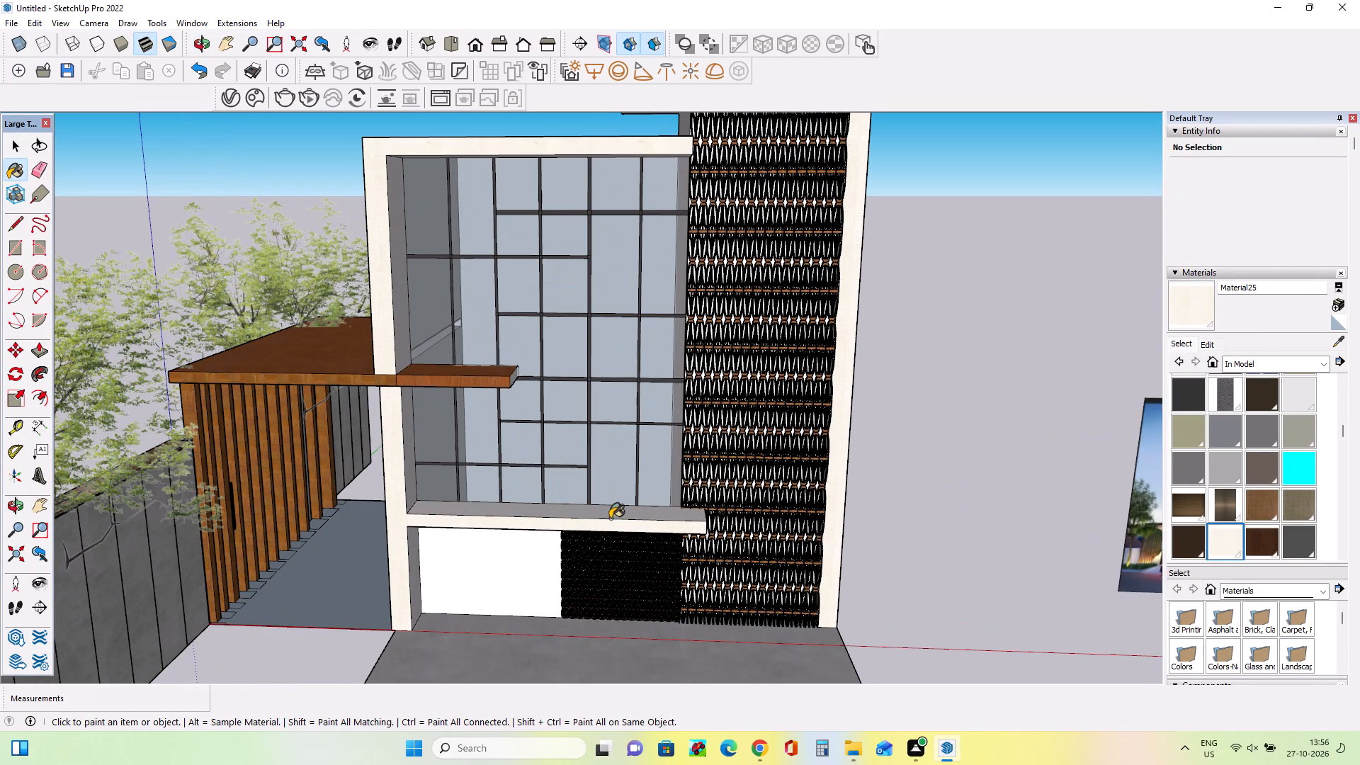
left_click(610, 519)
Paint the inner side of the ground-floor post beside the white wall with Niraj_Shoe_Stitching.
scroll(527, 550, "up", 1)
middle_click_drag(527, 545, 516, 465)
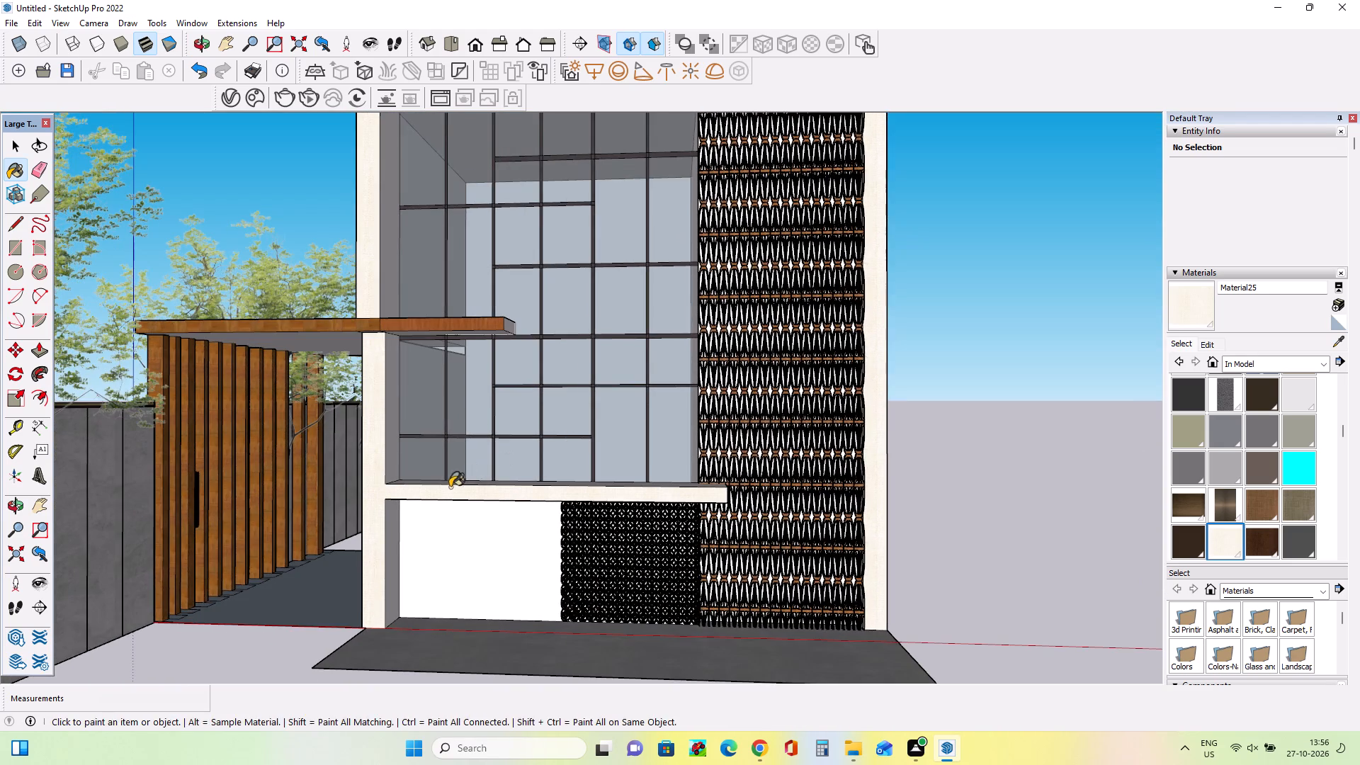
middle_click_drag(450, 490, 446, 523)
middle_click_drag(491, 455, 497, 463)
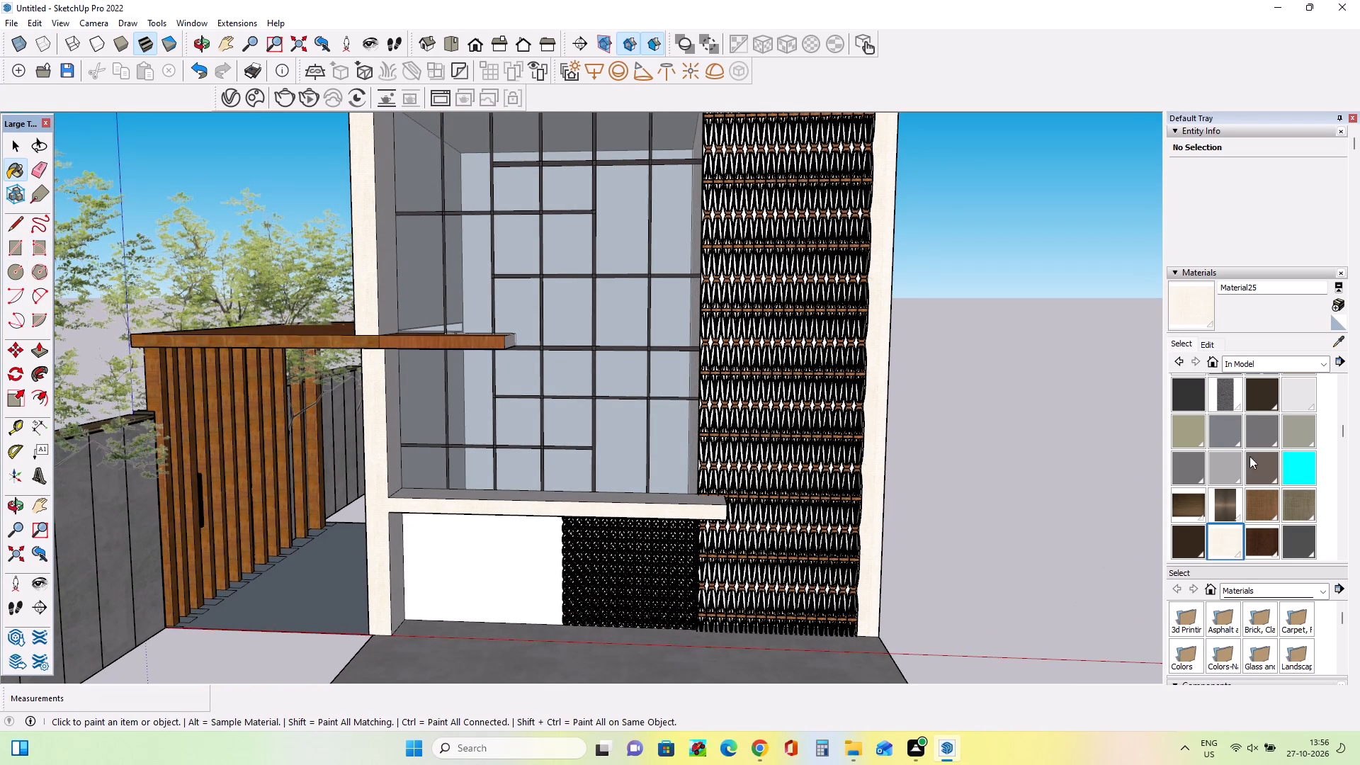
scroll(1253, 428, "down", 4)
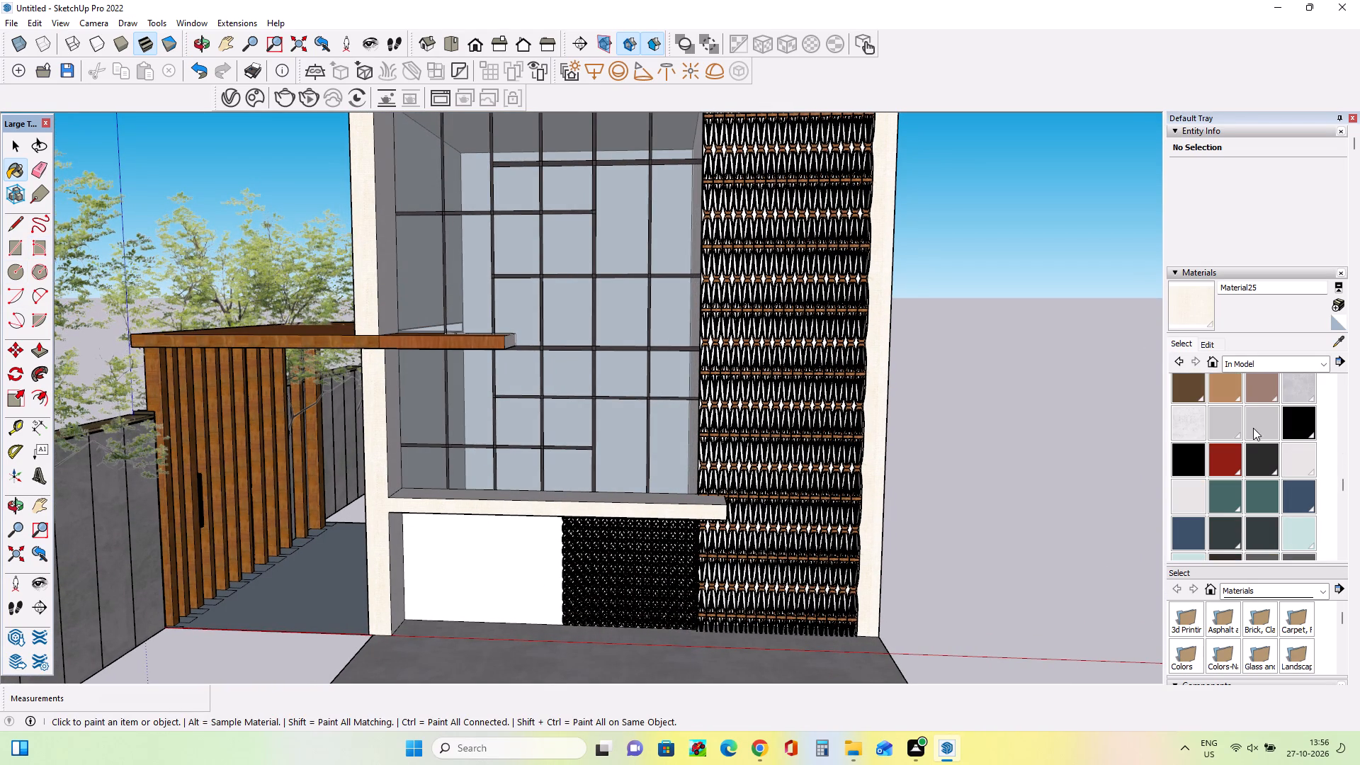
left_click(1220, 384)
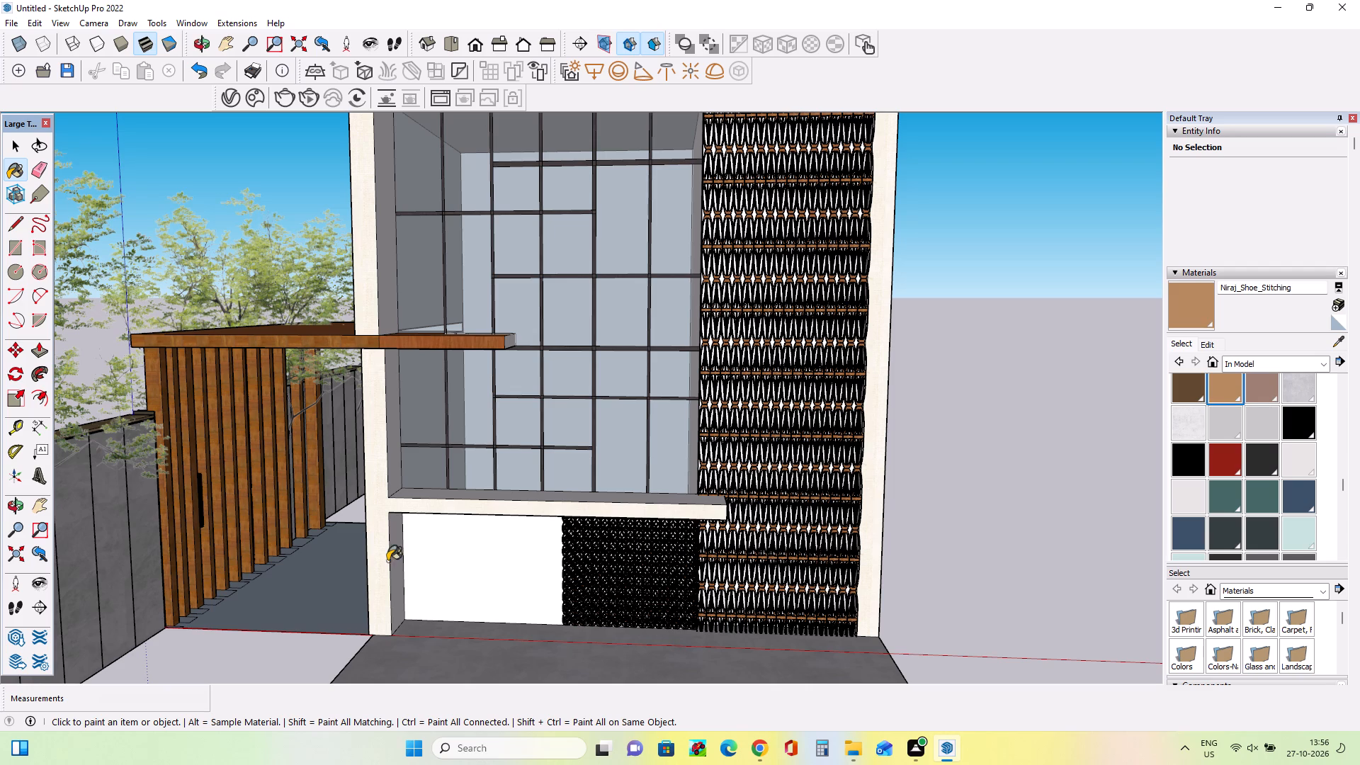
left_click(398, 569)
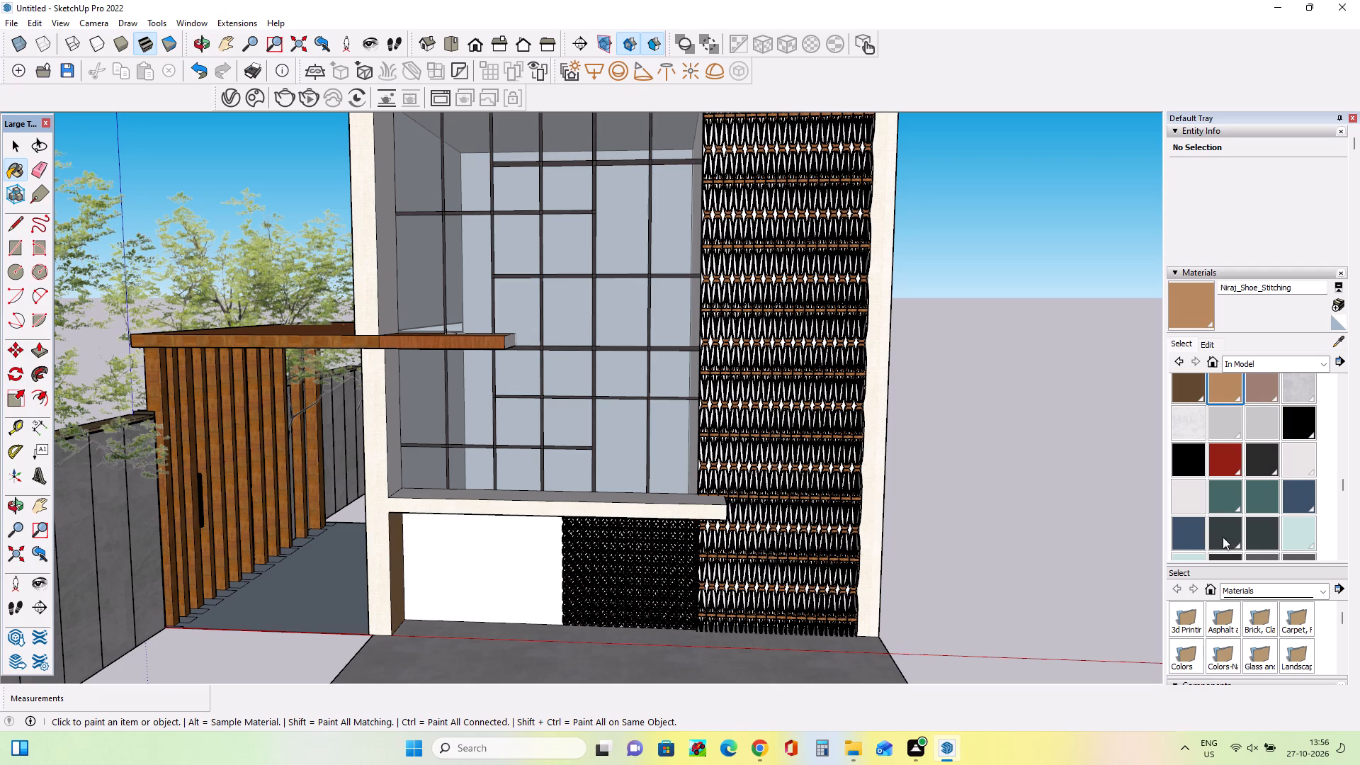
Paint the white ground-floor wall beside the lattice panel with Translucent_Glass_Gold.
scroll(1198, 509, "down", 2)
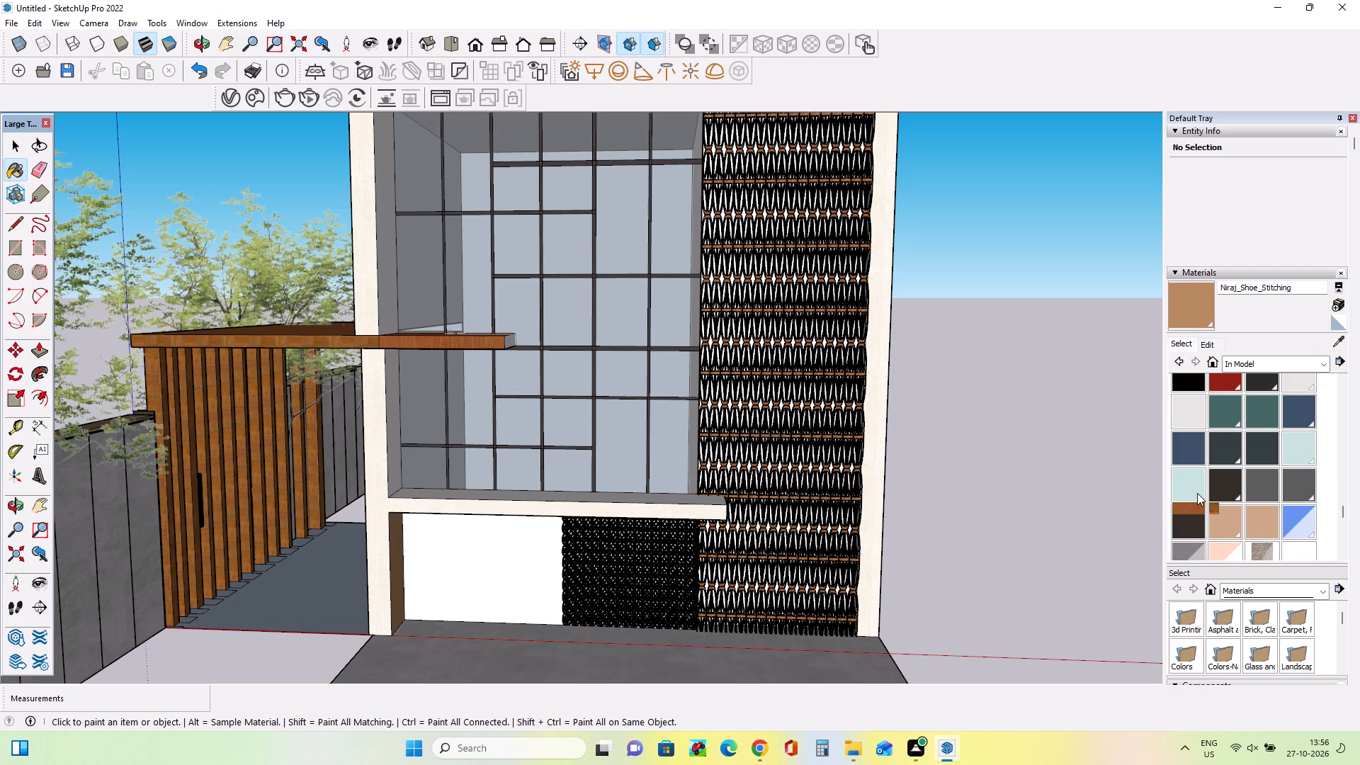
left_click(1219, 475)
left_click(514, 570)
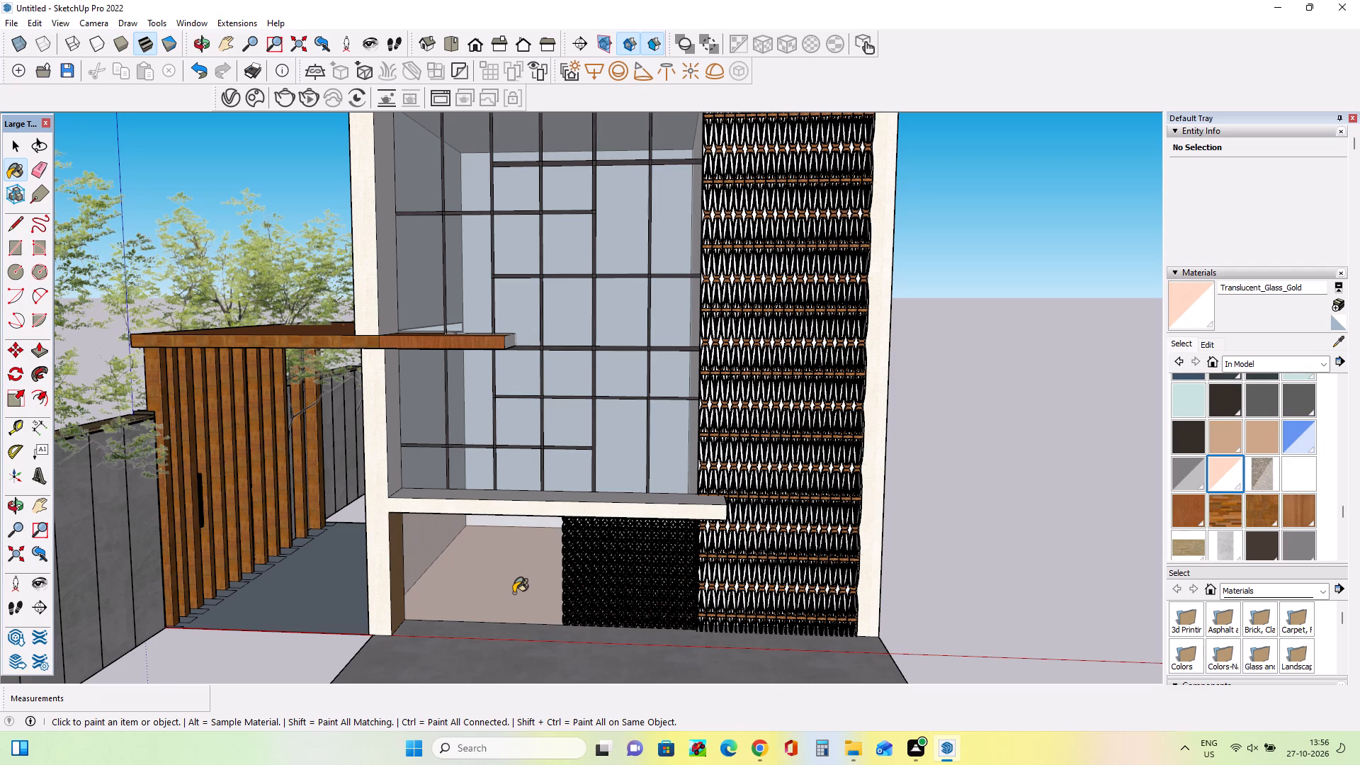
Paint the bottom panes of the glazing grid and the panes above them beside the lattice tower with Translucent_Glass_Gold.
middle_click_drag(514, 594, 546, 542)
left_click(532, 457)
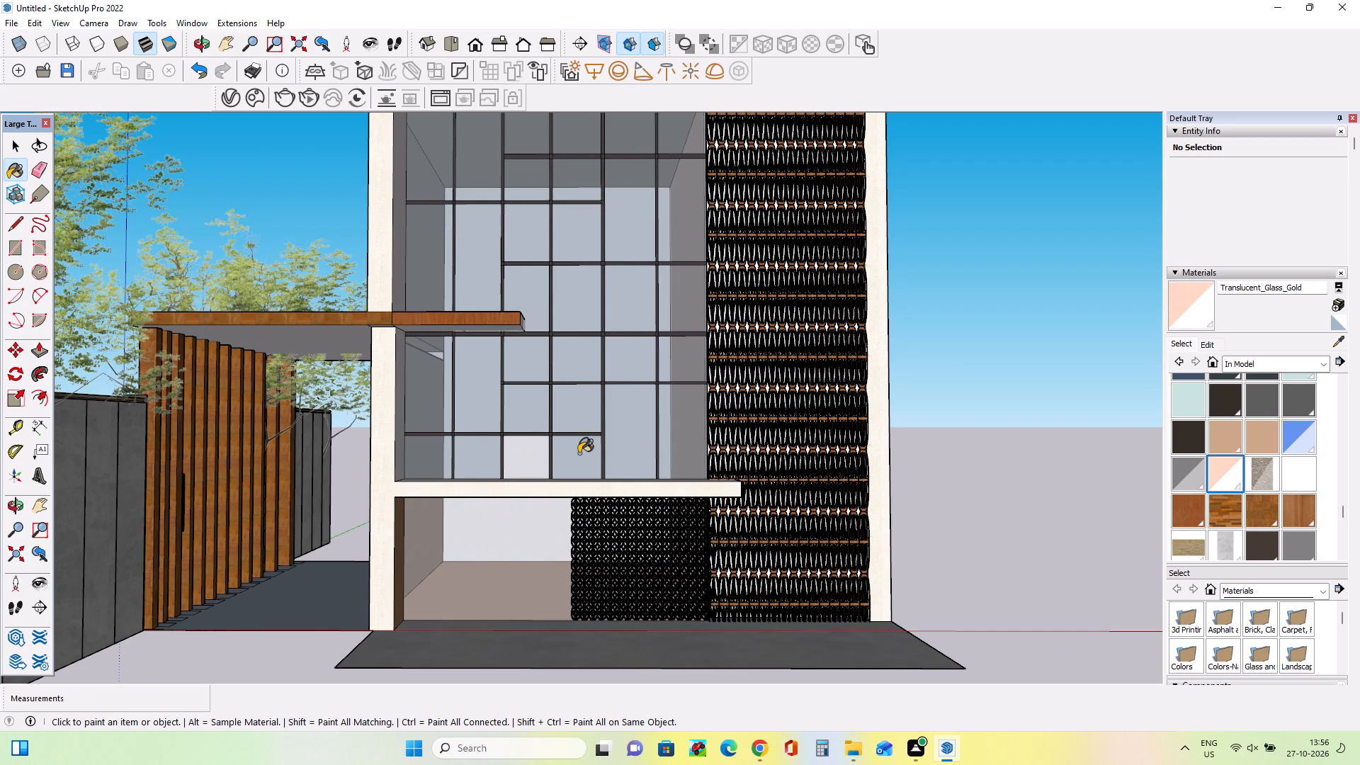
left_click(579, 453)
left_click(583, 417)
left_click(617, 419)
left_click(673, 437)
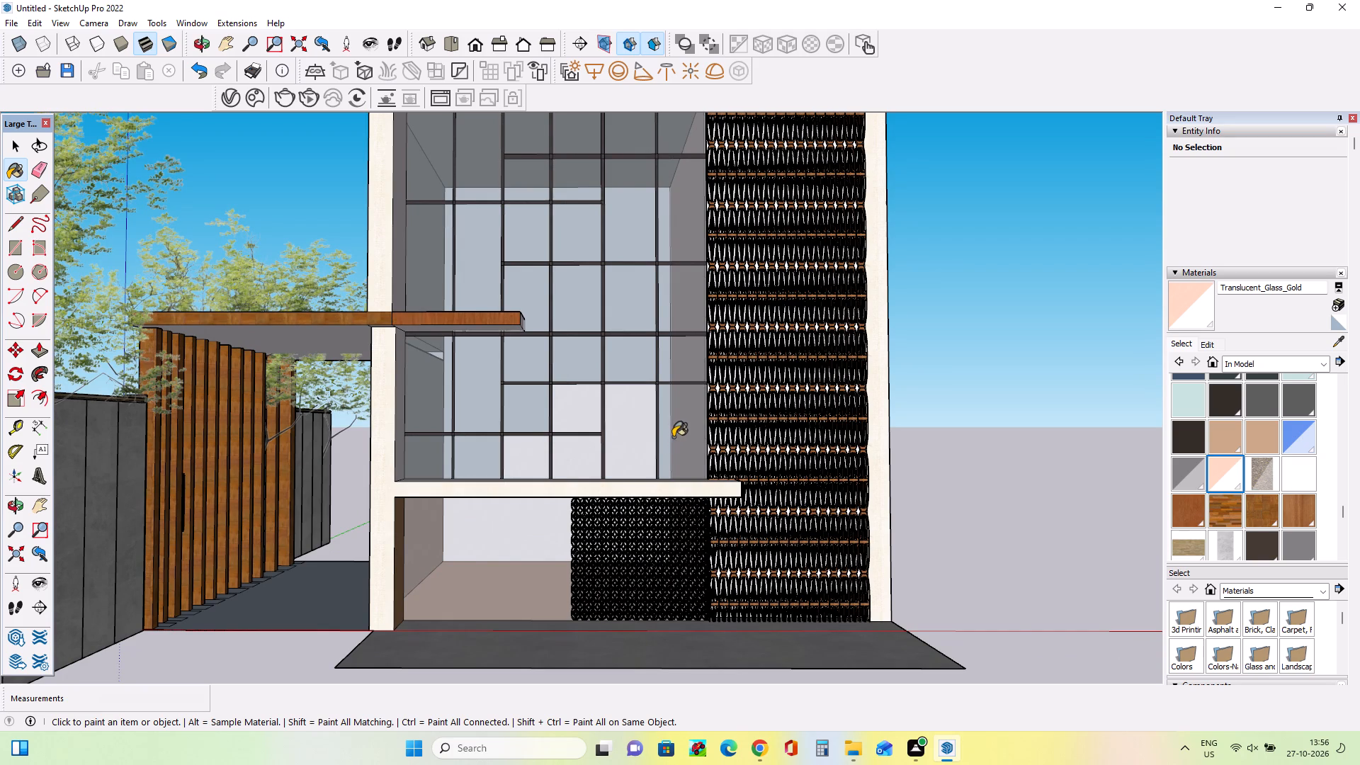
middle_click_drag(674, 535, 647, 630)
left_click(627, 387)
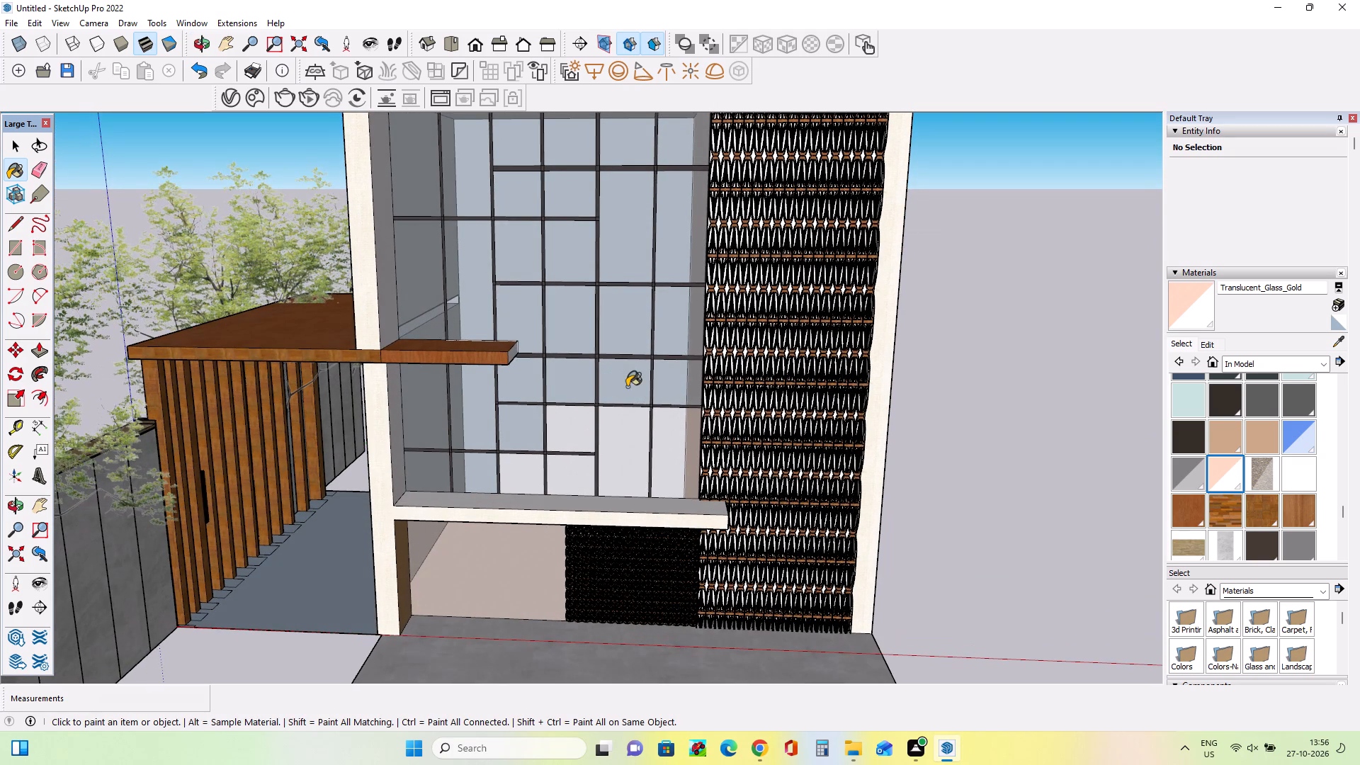
left_click(667, 378)
left_click(679, 336)
left_click(628, 324)
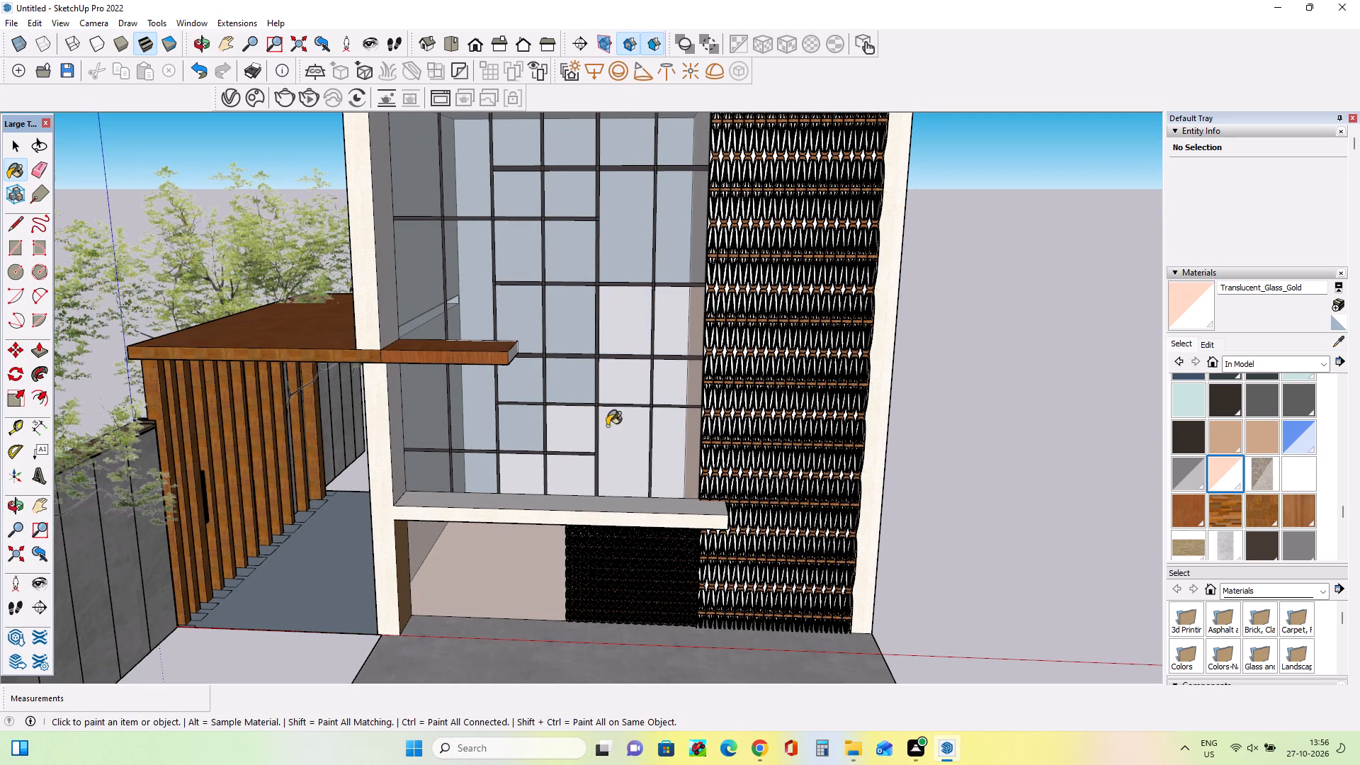
Paint the grid's central panes, the higher panes beside the lattice and the lower panes below the wooden canopy with Translucent_Glass_Gold.
middle_click_drag(610, 430, 645, 465)
left_click(531, 437)
left_click(562, 402)
left_click(582, 353)
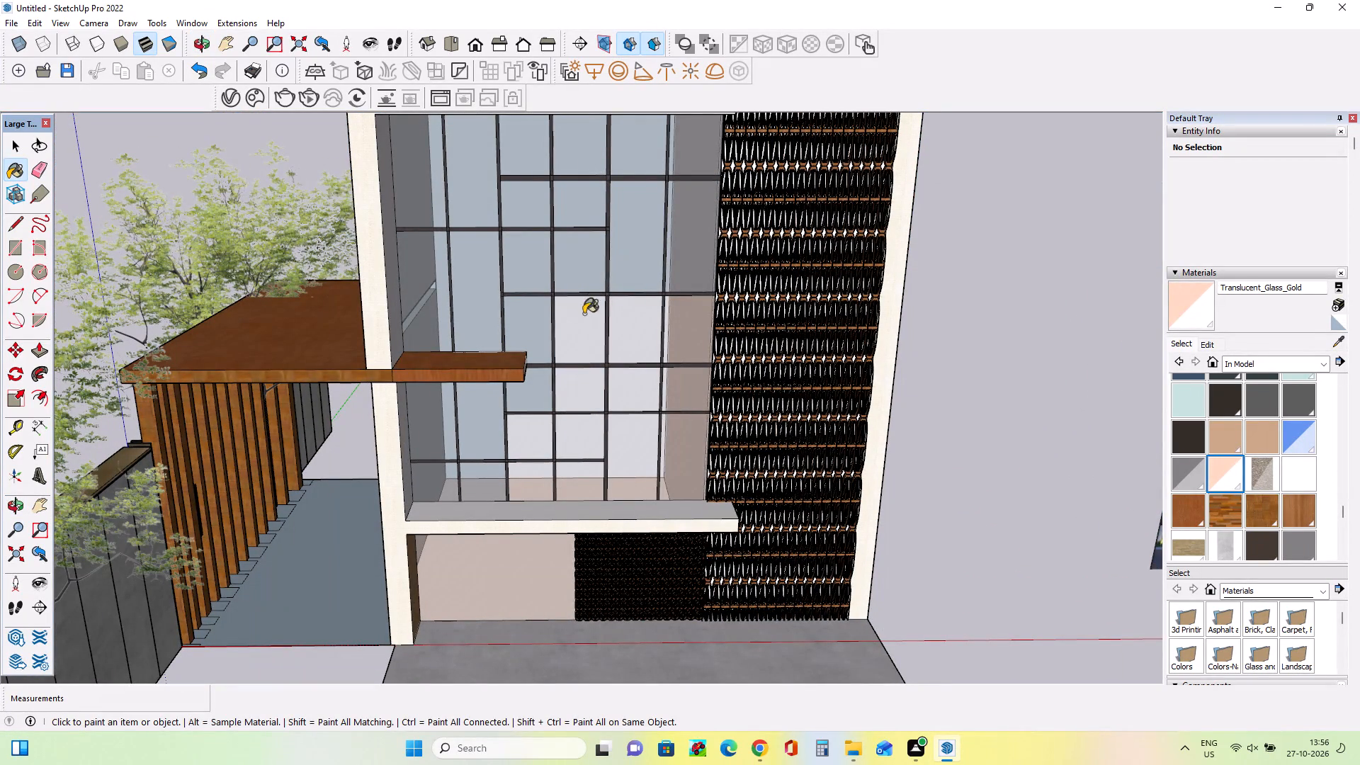
left_click(628, 271)
left_click(681, 254)
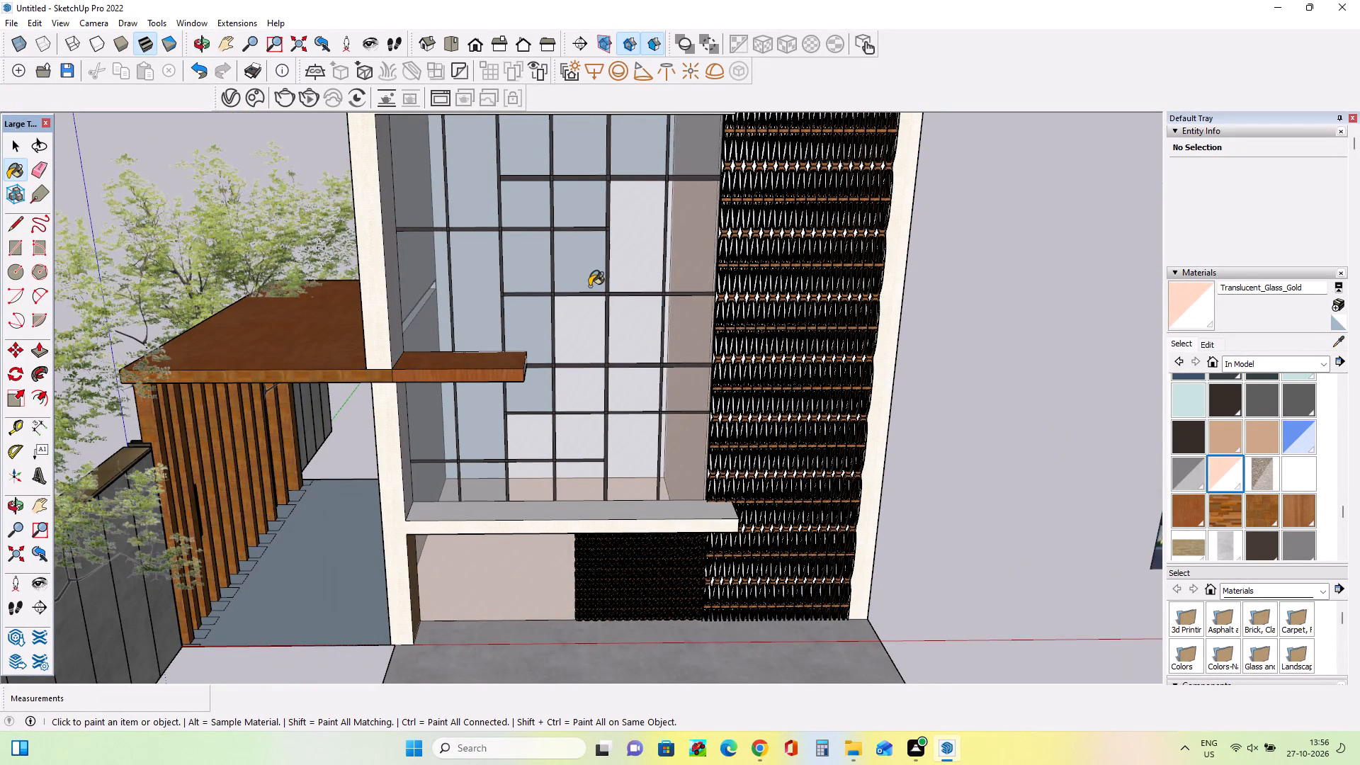
left_click(589, 286)
left_click(542, 334)
left_click(533, 390)
left_click(490, 421)
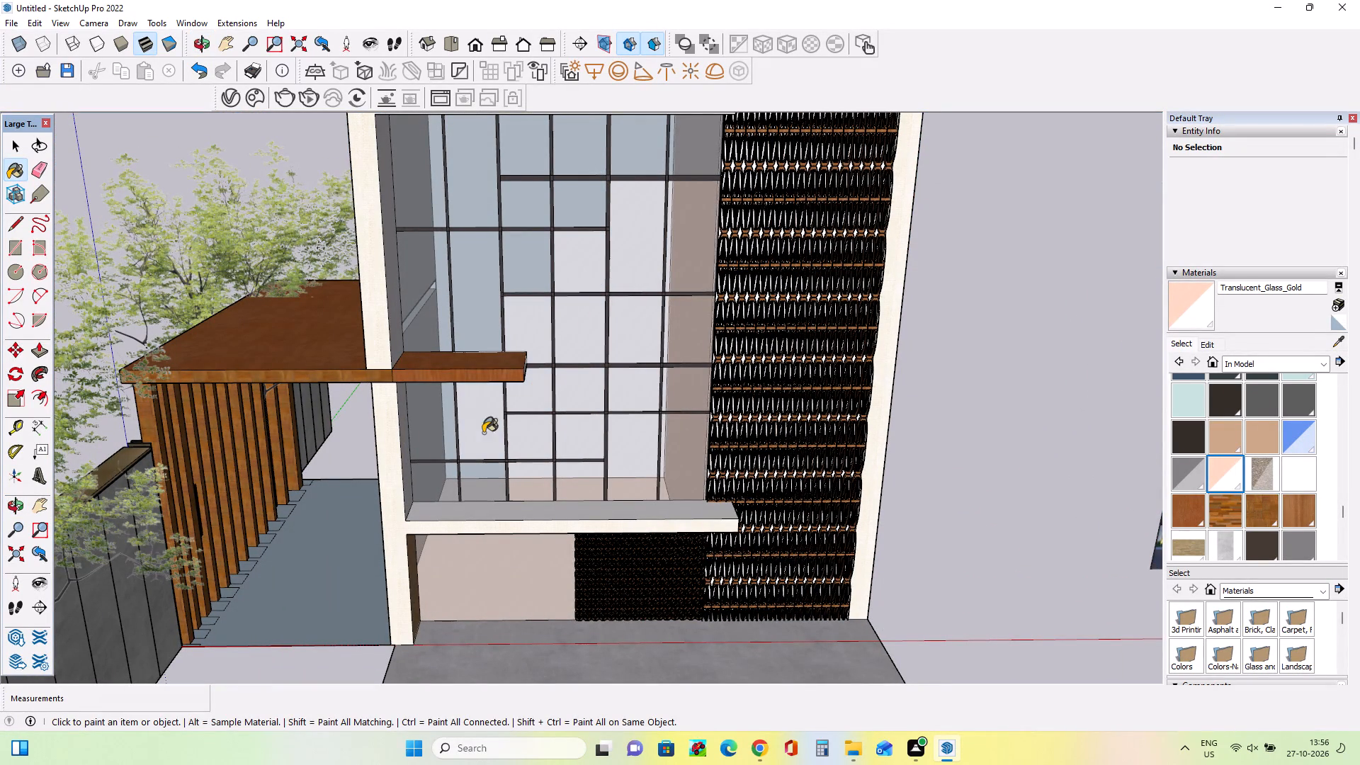
left_click(473, 479)
Frame the whole facade and give V-Ray's SunLight a custom orientation of 236.2 horizontal and 35.7 vertical.
scroll(464, 533, "down", 6)
middle_click_drag(508, 479, 507, 459)
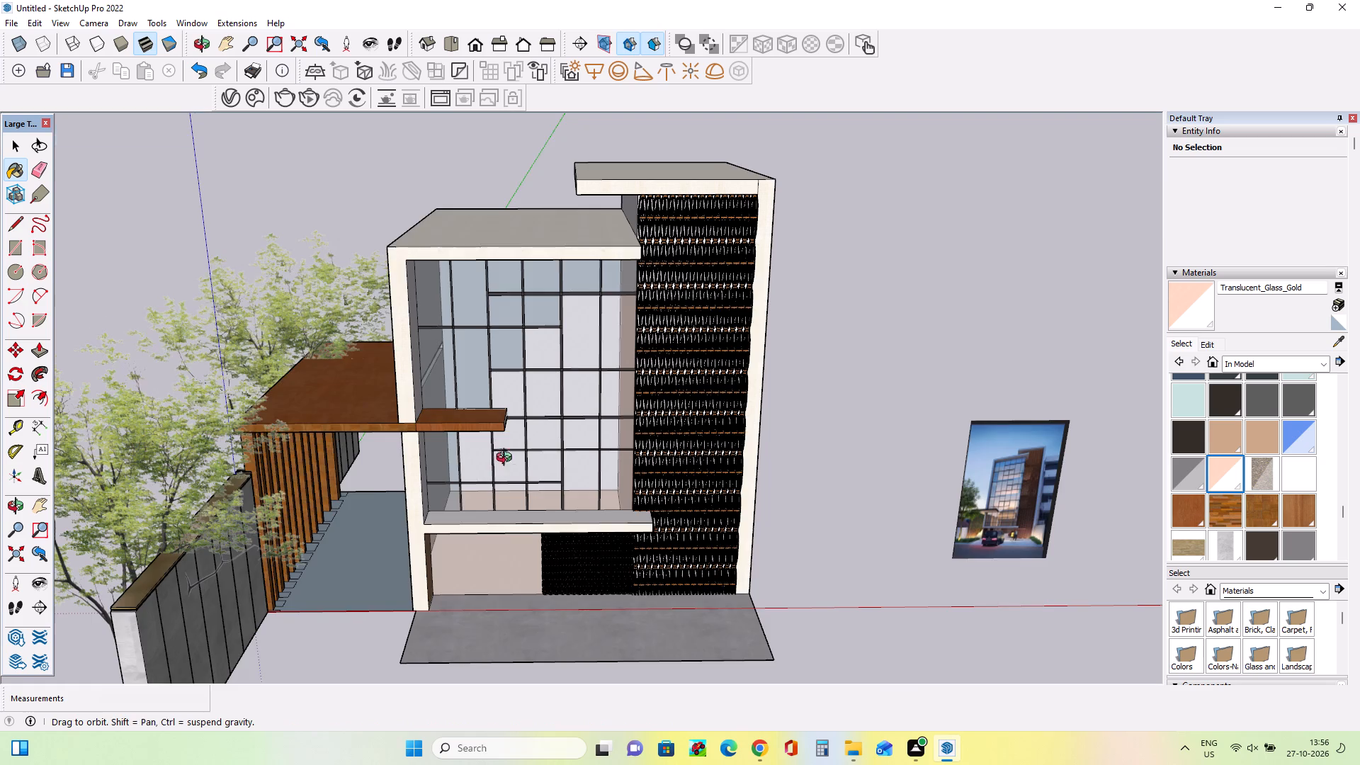
middle_click_drag(507, 459, 509, 429)
middle_click_drag(486, 476, 455, 508)
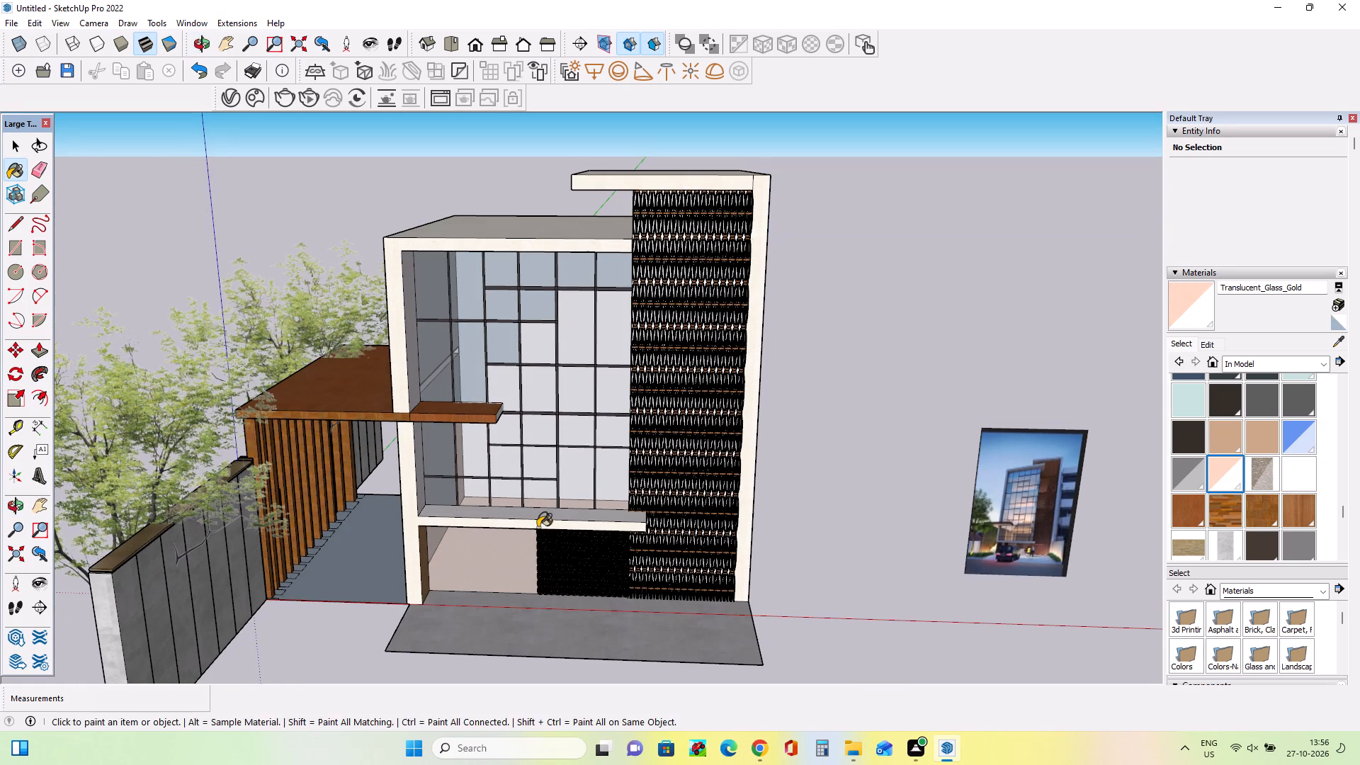
middle_click_drag(538, 528, 545, 459)
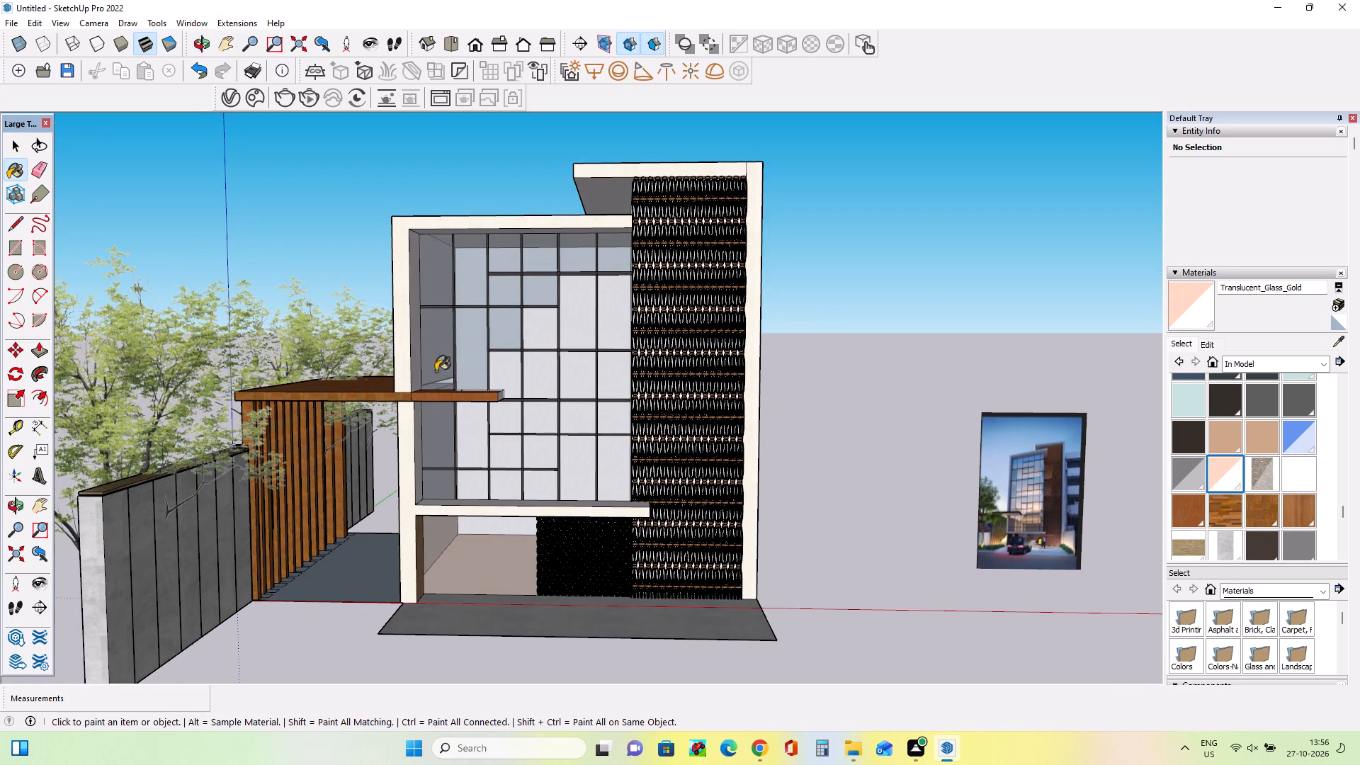
left_click(227, 105)
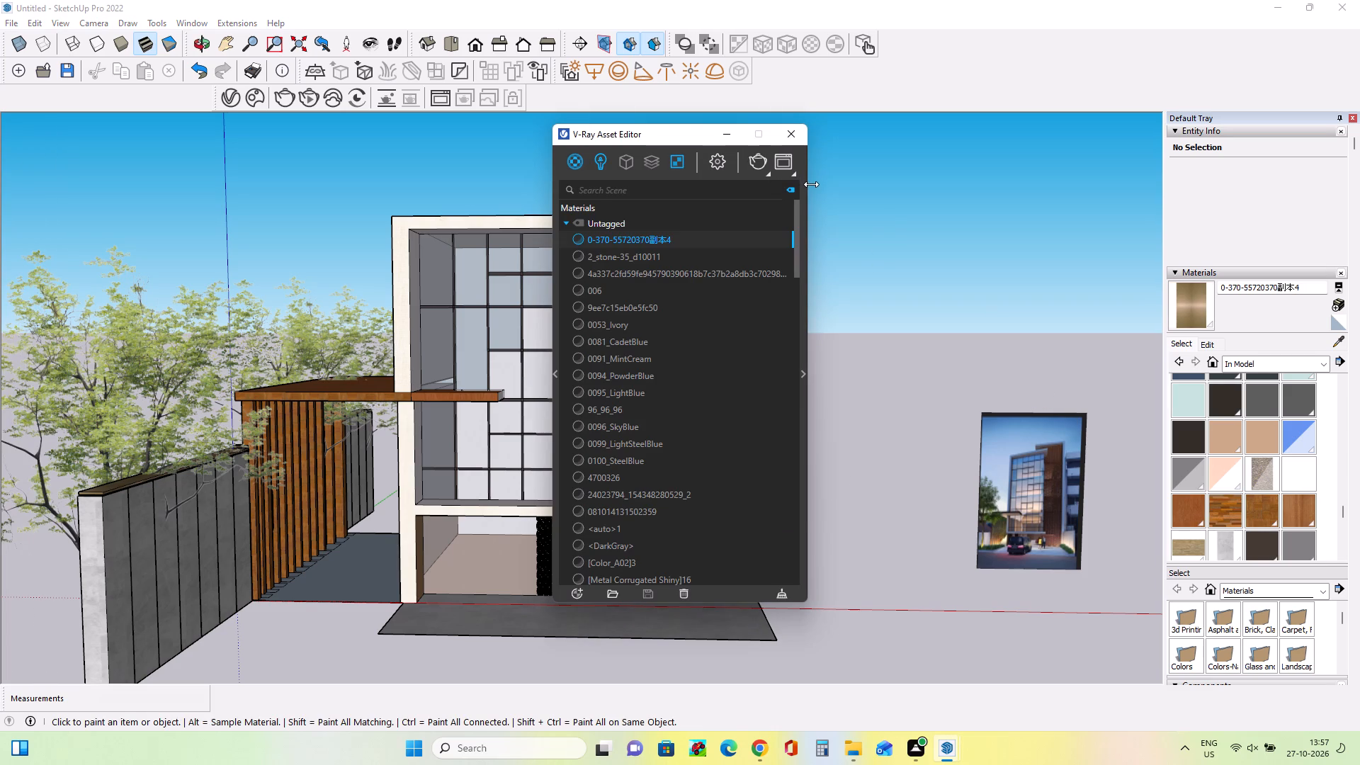
left_click(596, 166)
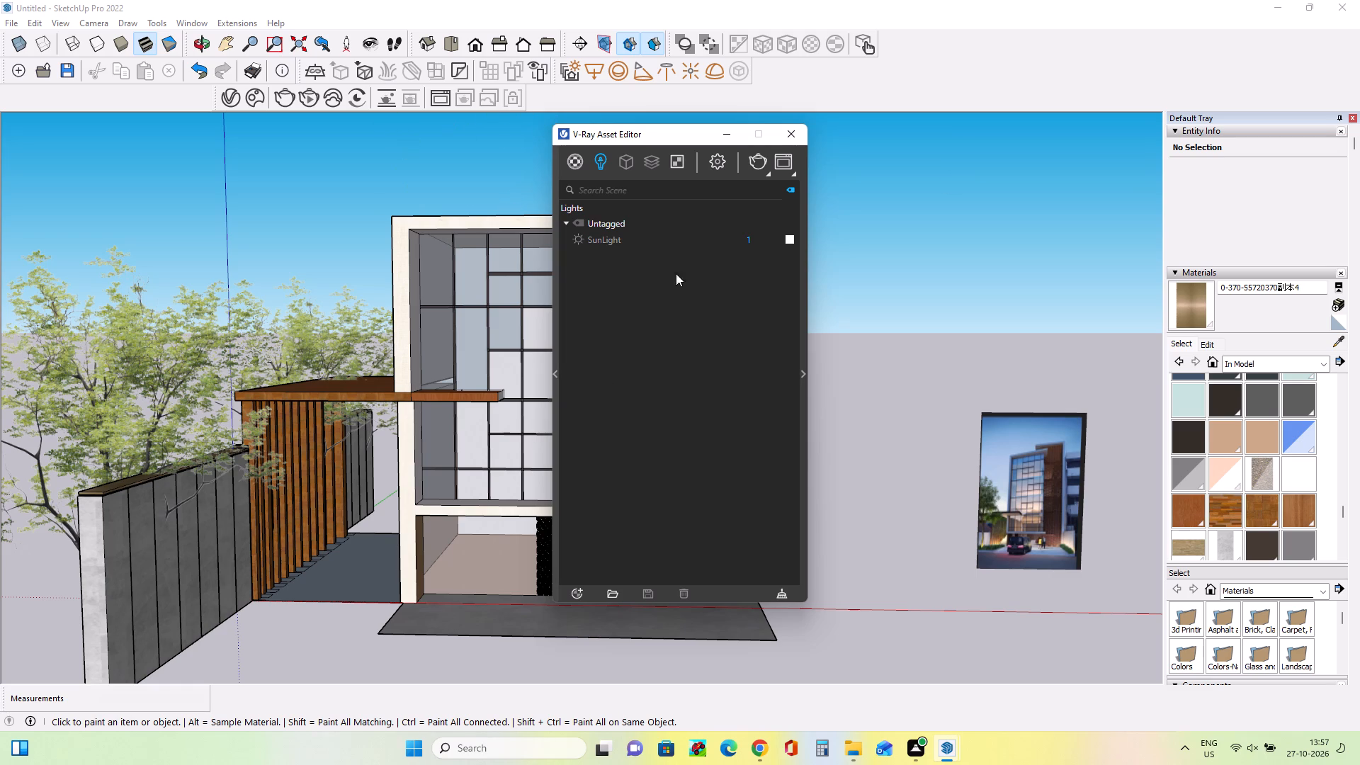
left_click(734, 234)
left_click(806, 376)
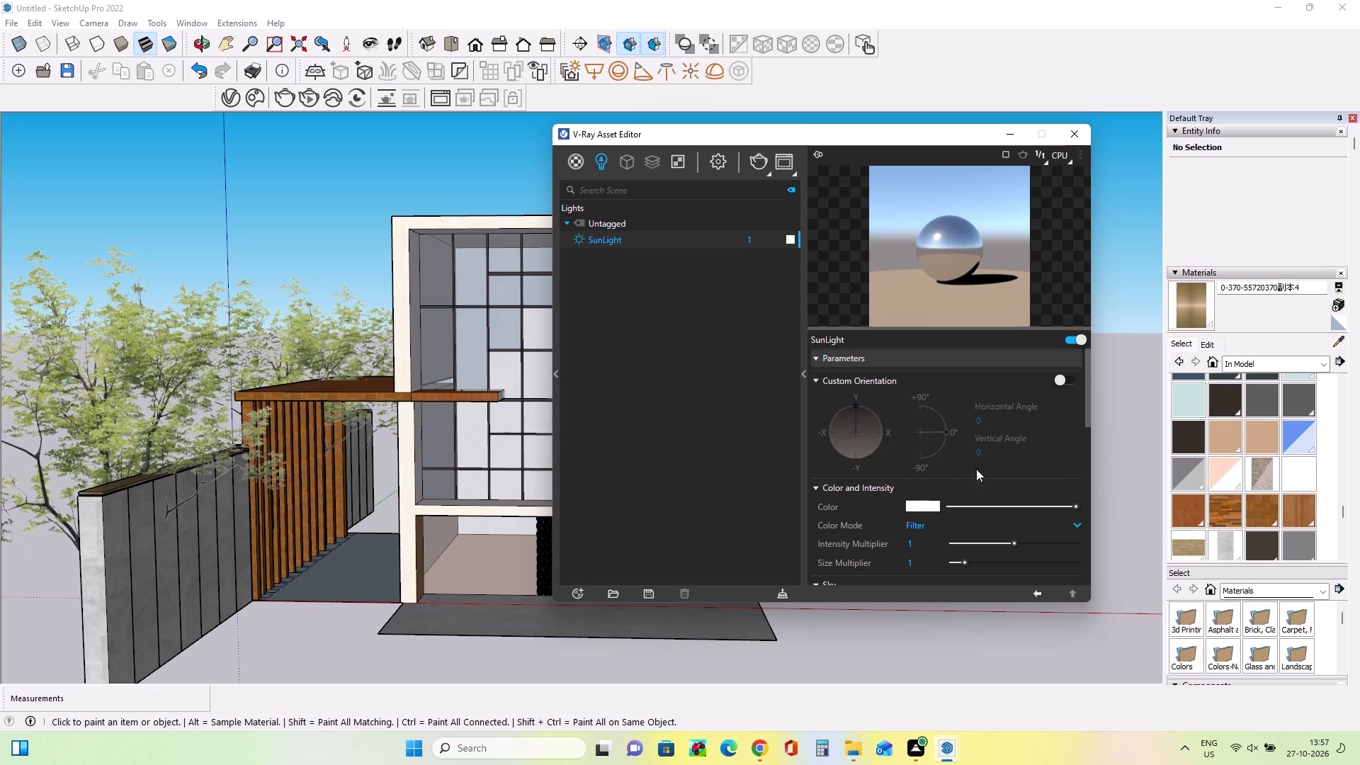
left_click(1068, 376)
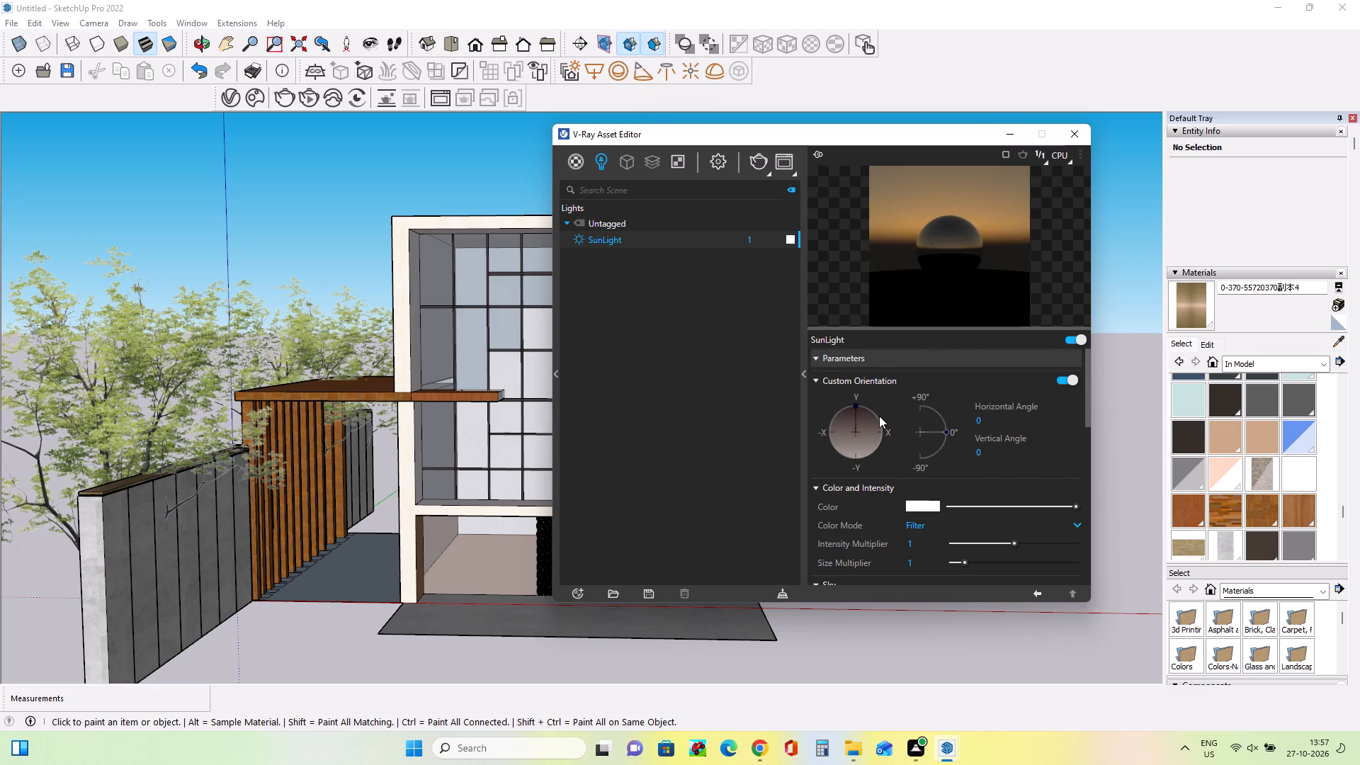
left_click_drag(943, 428, 943, 416)
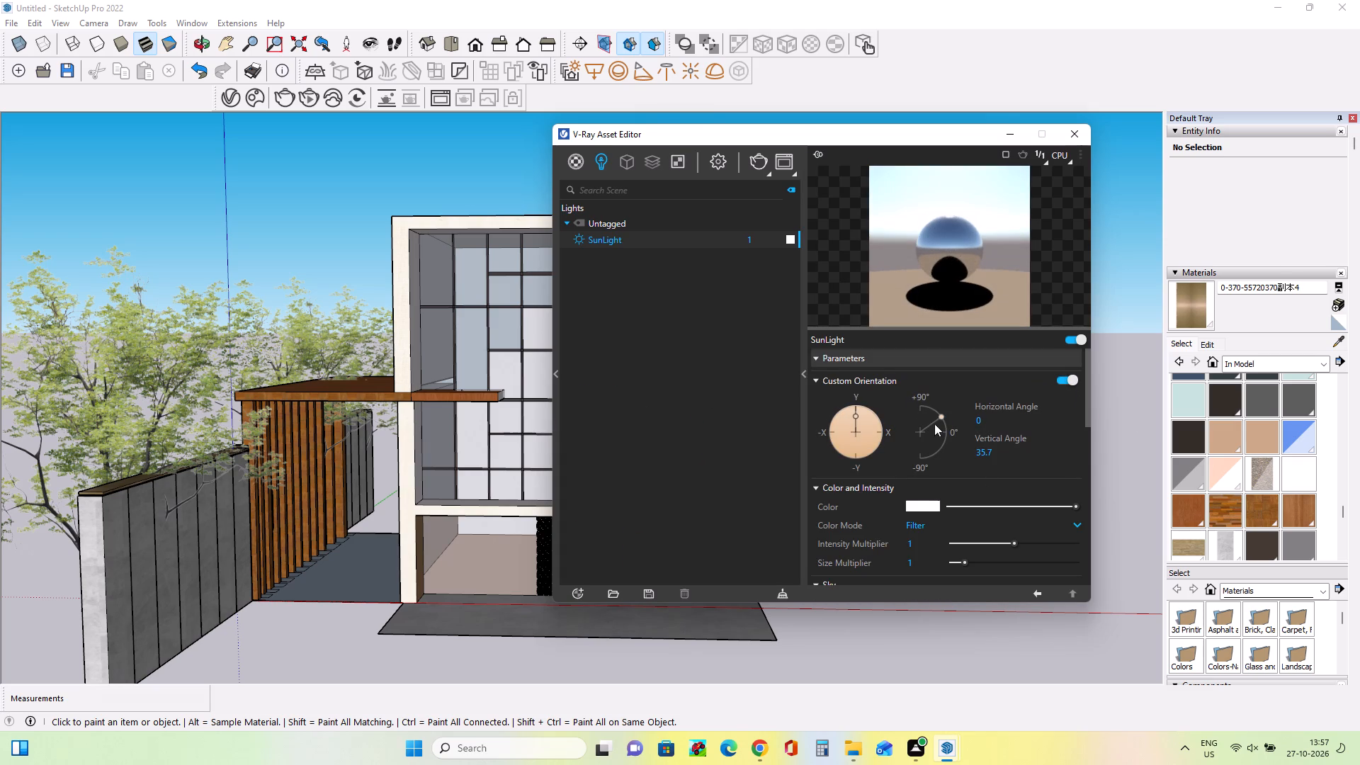
left_click_drag(854, 412, 839, 444)
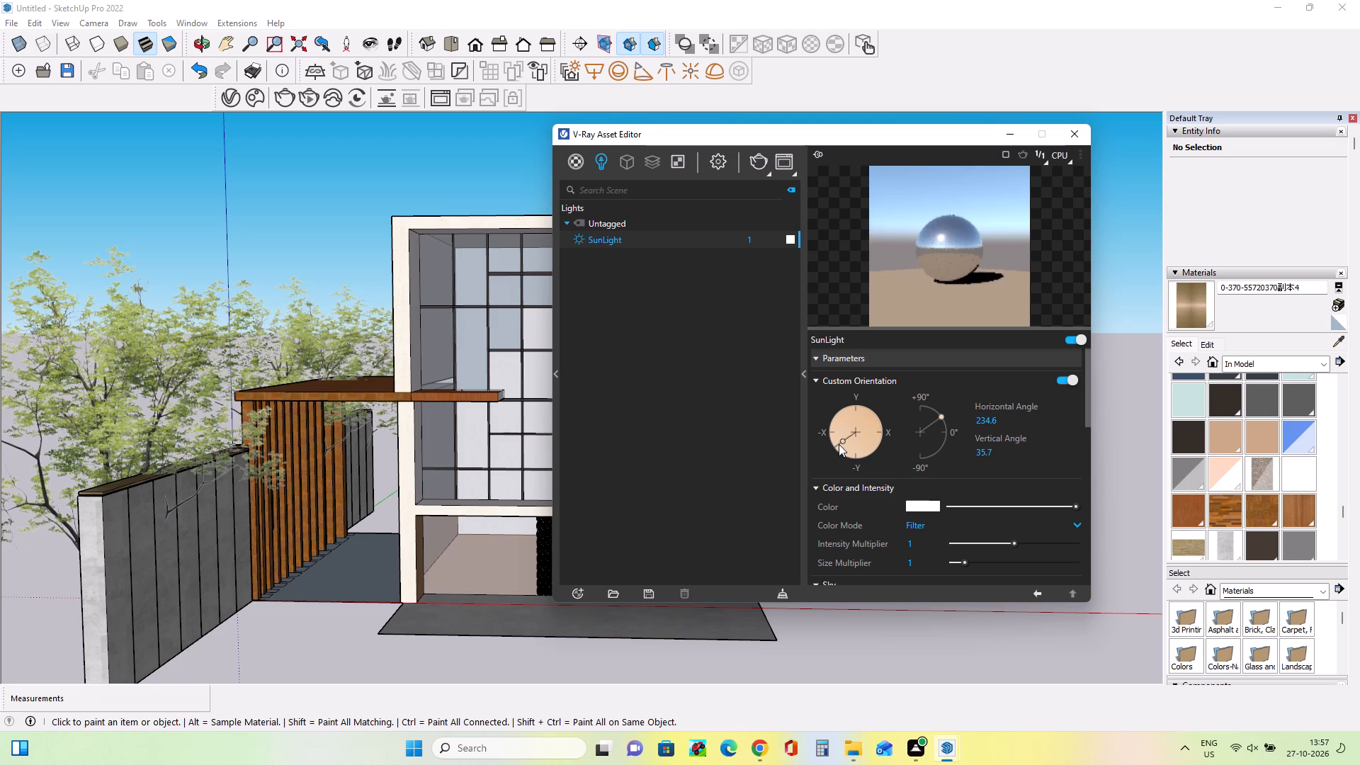
left_click_drag(839, 444, 839, 443)
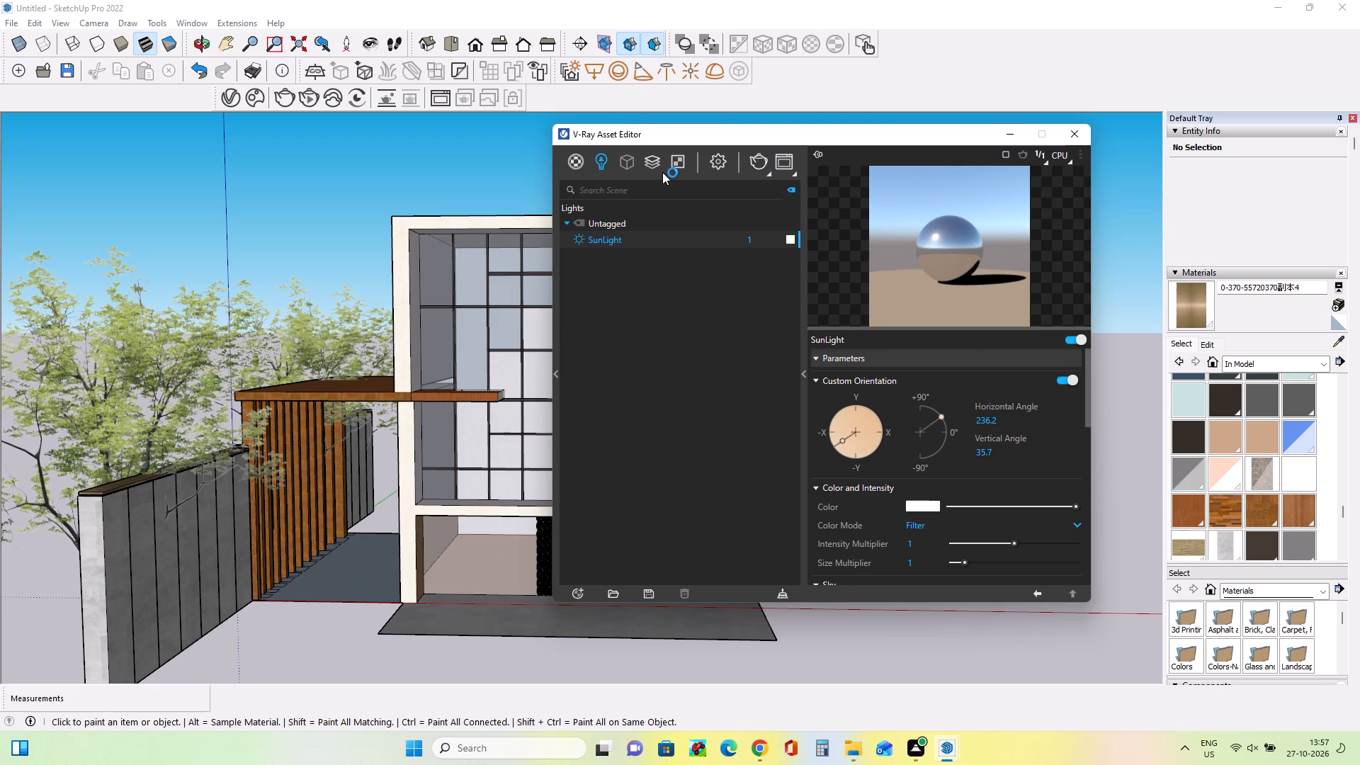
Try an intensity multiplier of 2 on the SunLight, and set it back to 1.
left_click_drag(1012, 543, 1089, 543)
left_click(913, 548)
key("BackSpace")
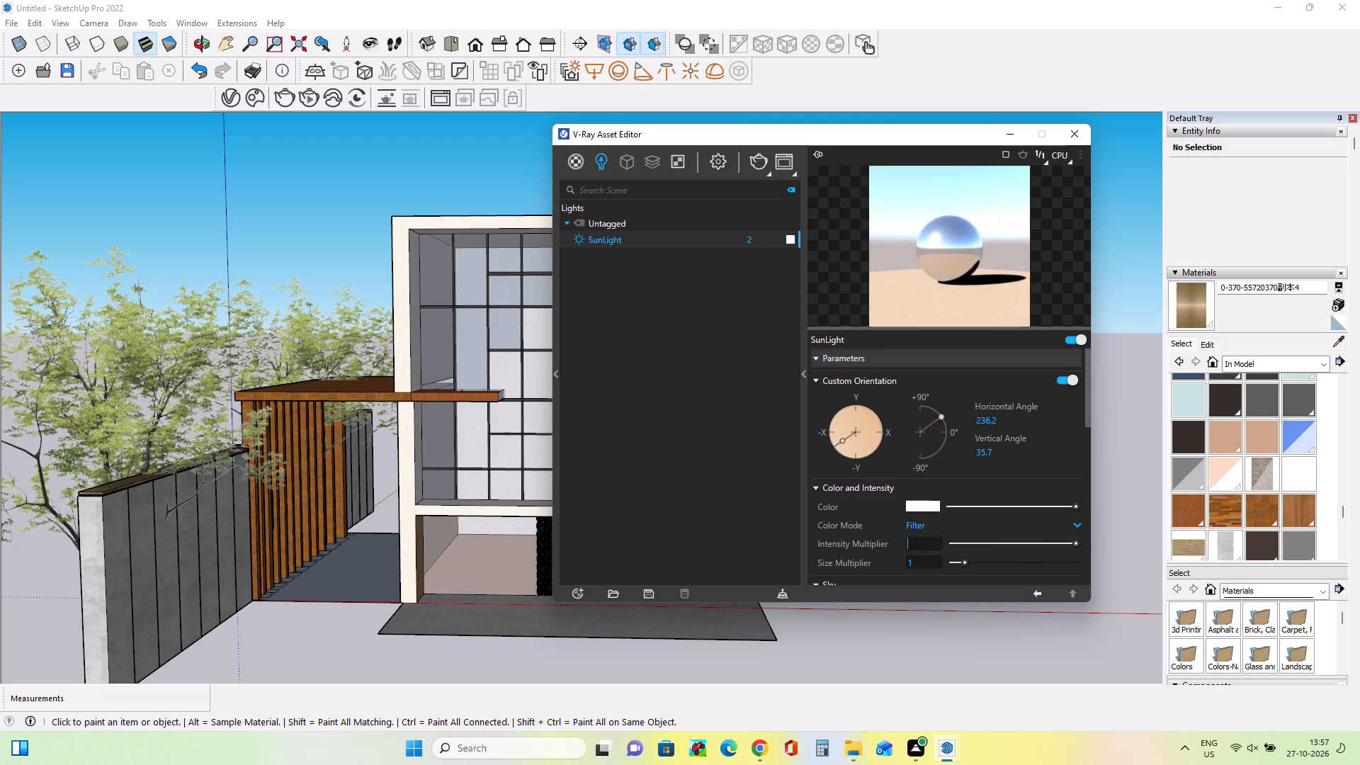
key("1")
Set the SunLight's size multiplier to 5.
left_click(923, 557)
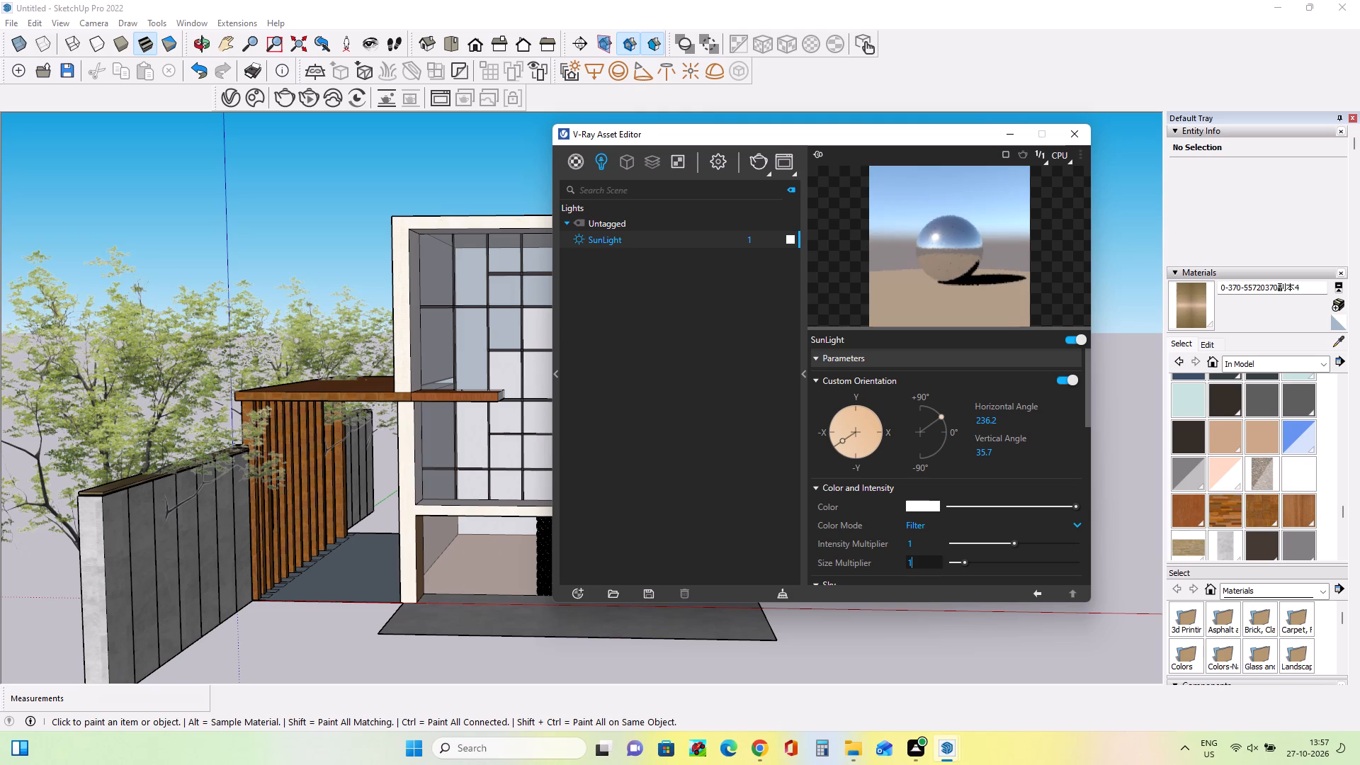
key("BackSpace")
key("5")
left_click(693, 507)
Add a Light Mix render element and group it by Group Instances.
left_click(650, 164)
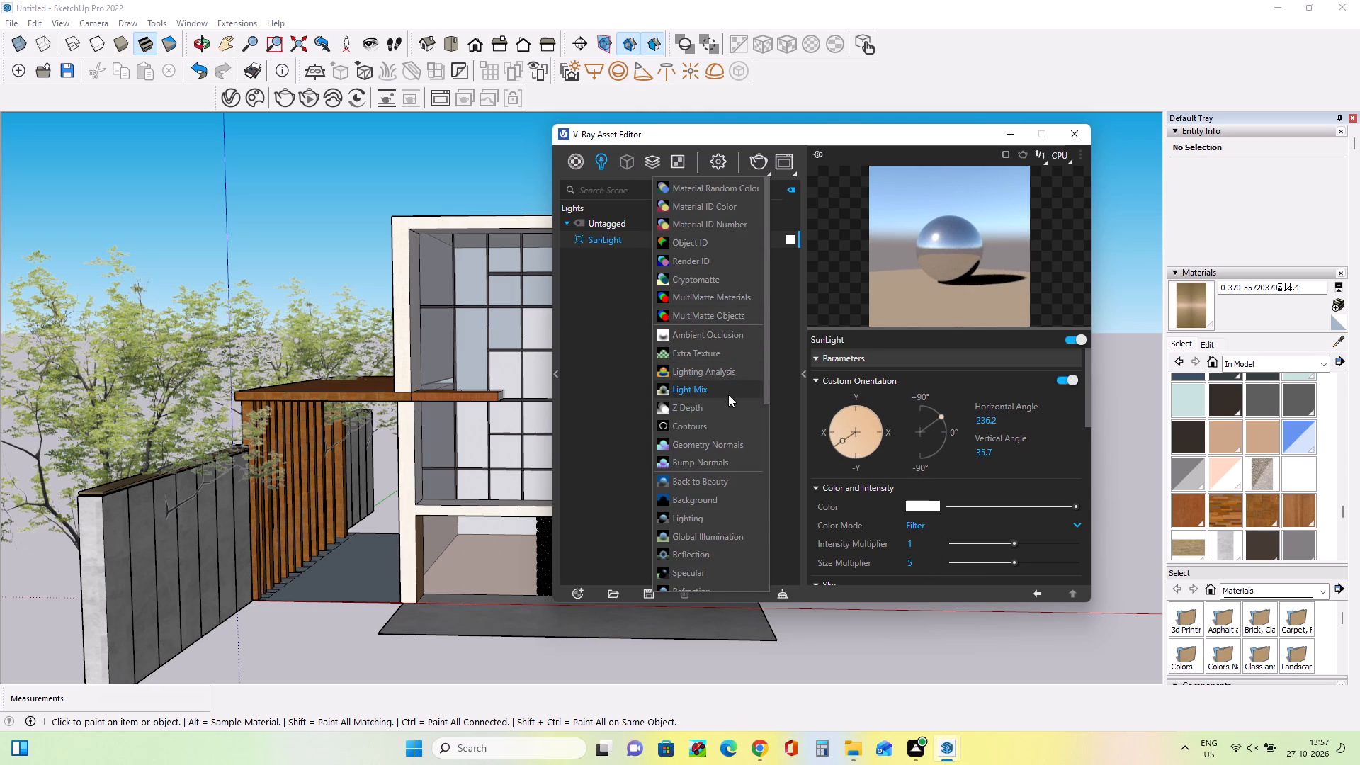
left_click(728, 392)
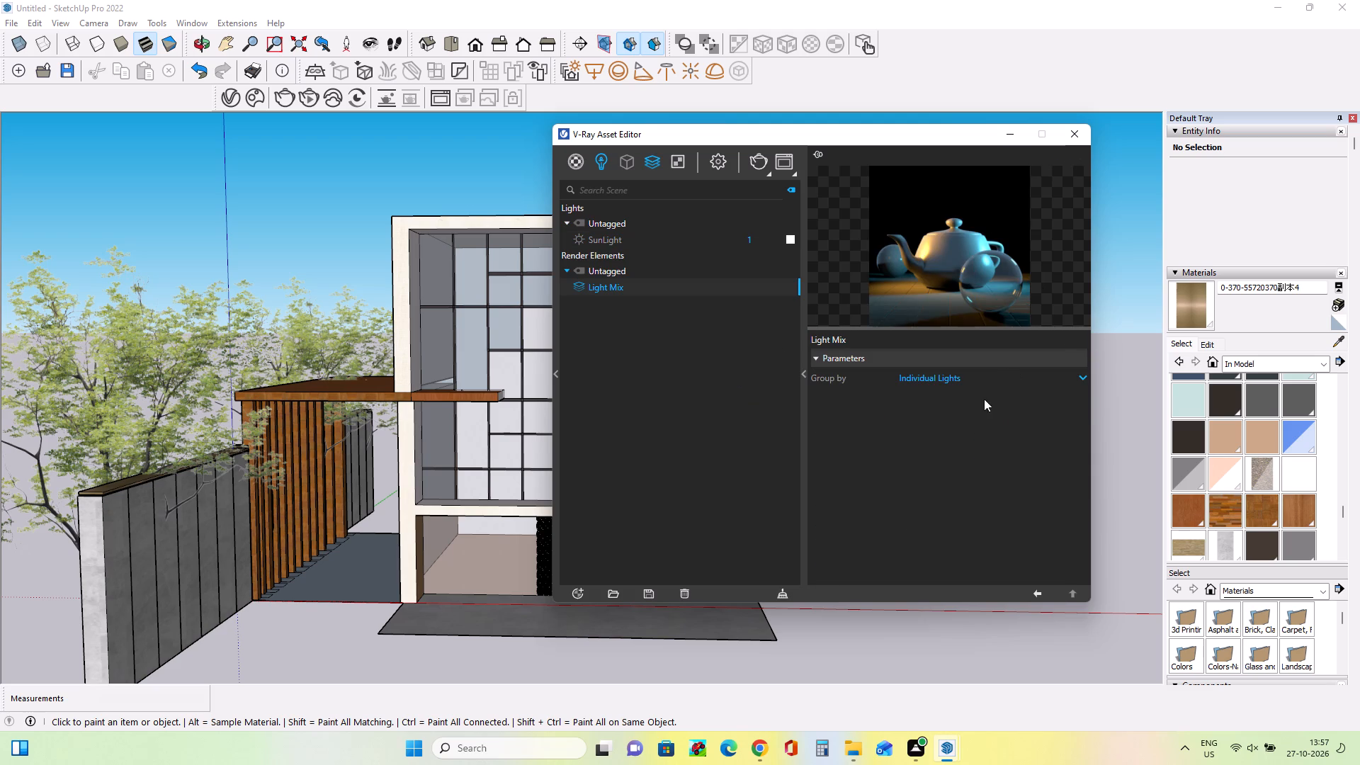
left_click(983, 381)
left_click(984, 411)
Render the scene with V-Ray and examine the facade's materials and shadows in the frame buffer.
left_click(757, 156)
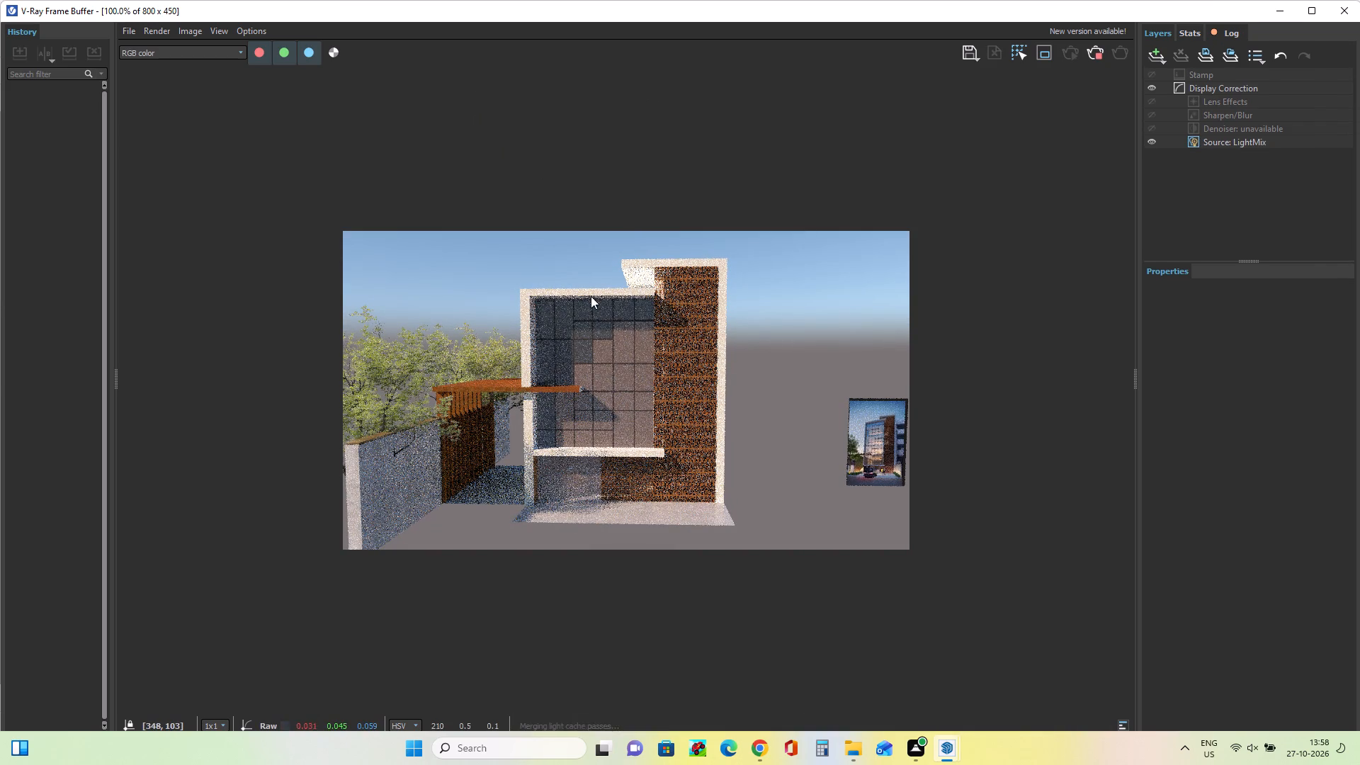
scroll(597, 288, "up", 1)
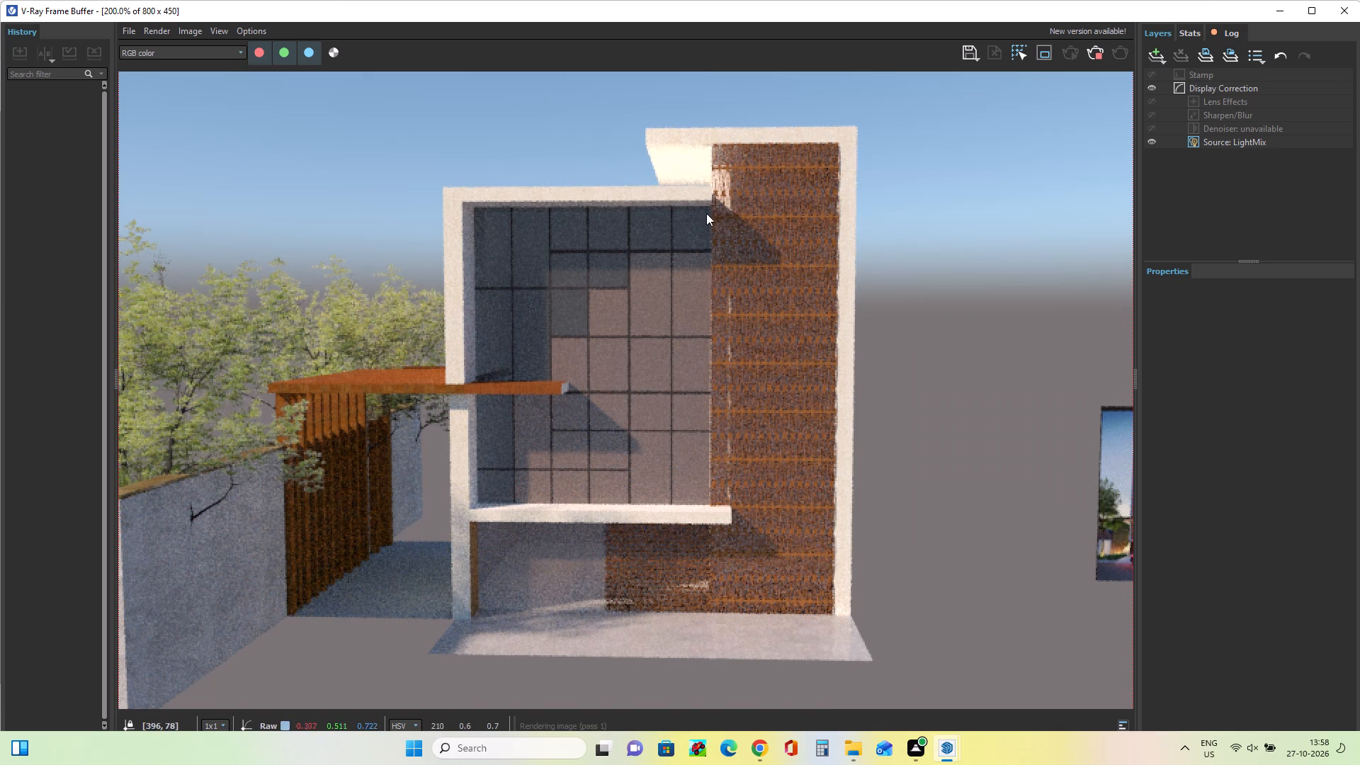
scroll(611, 334, "down", 1)
scroll(631, 329, "up", 1)
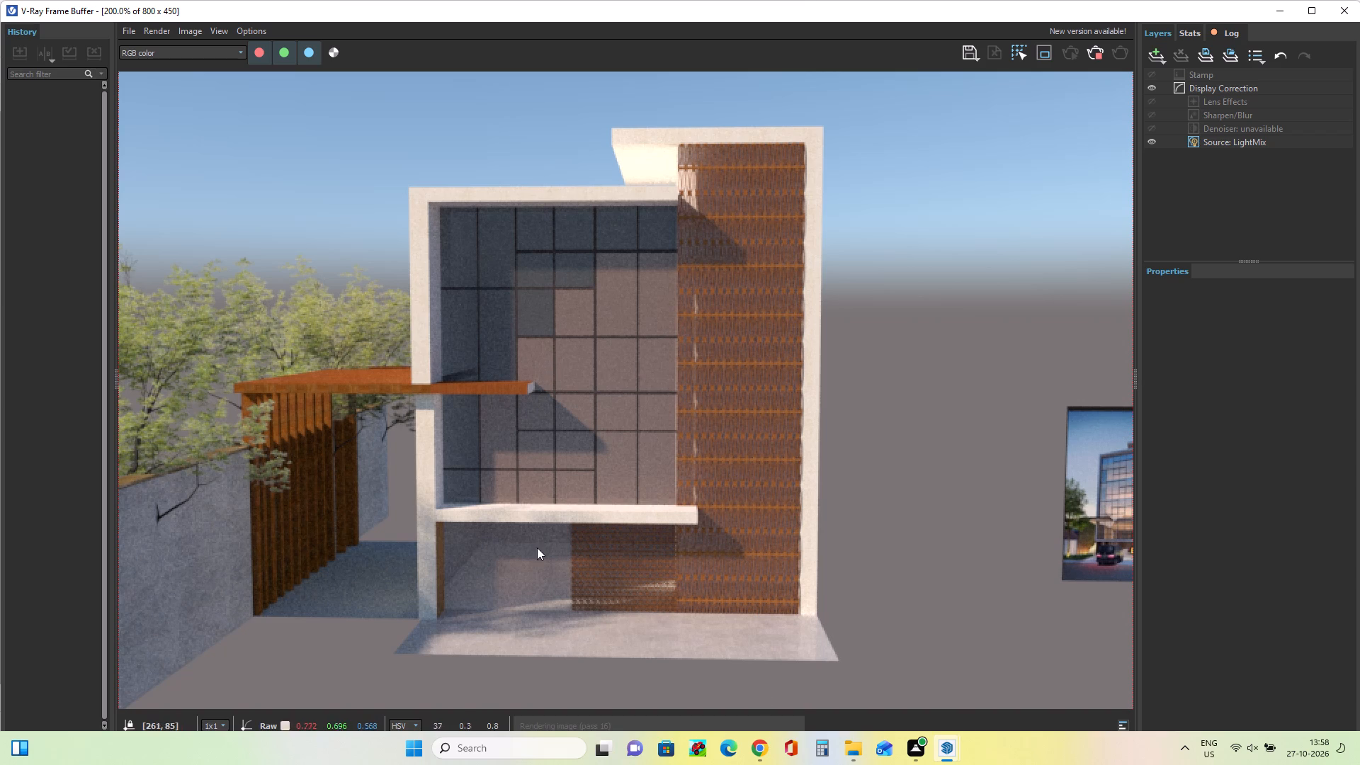
middle_click_drag(910, 425, 883, 425)
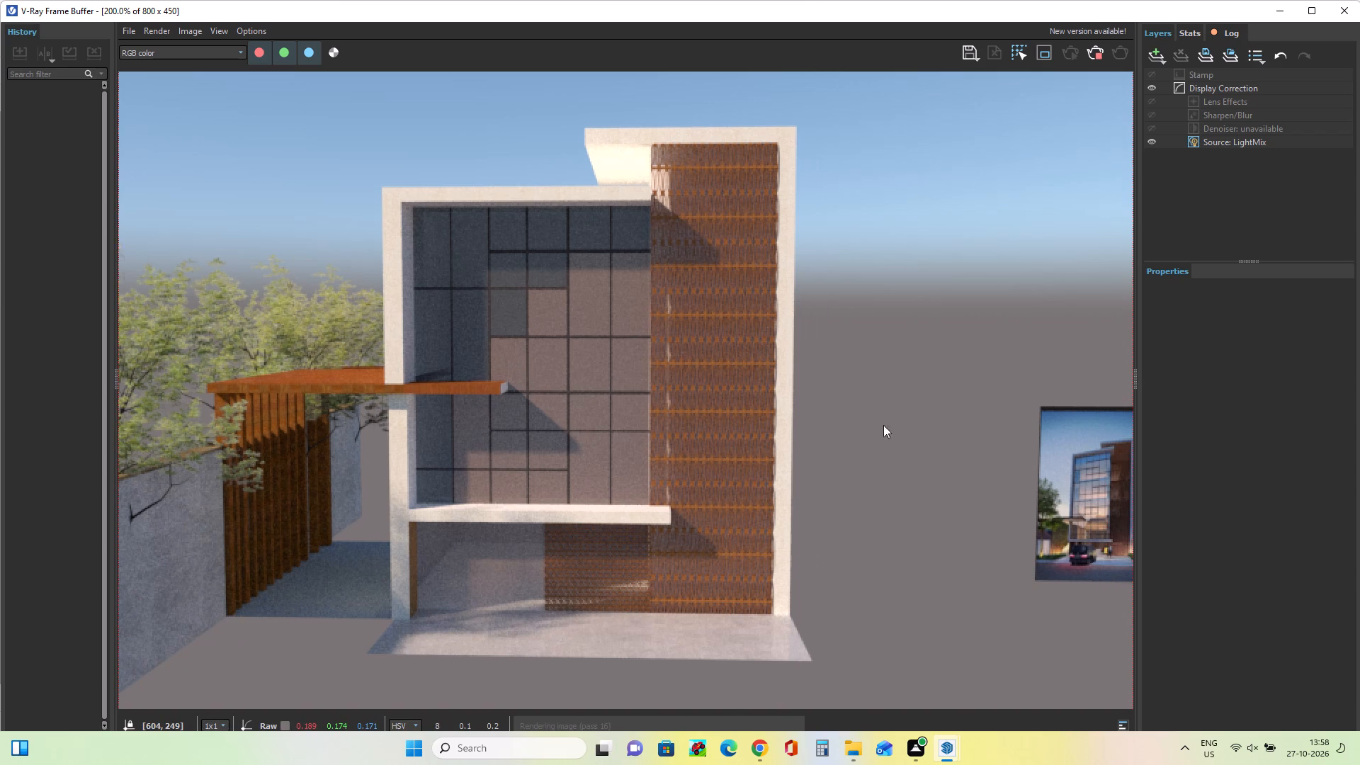
middle_click_drag(883, 425, 933, 400)
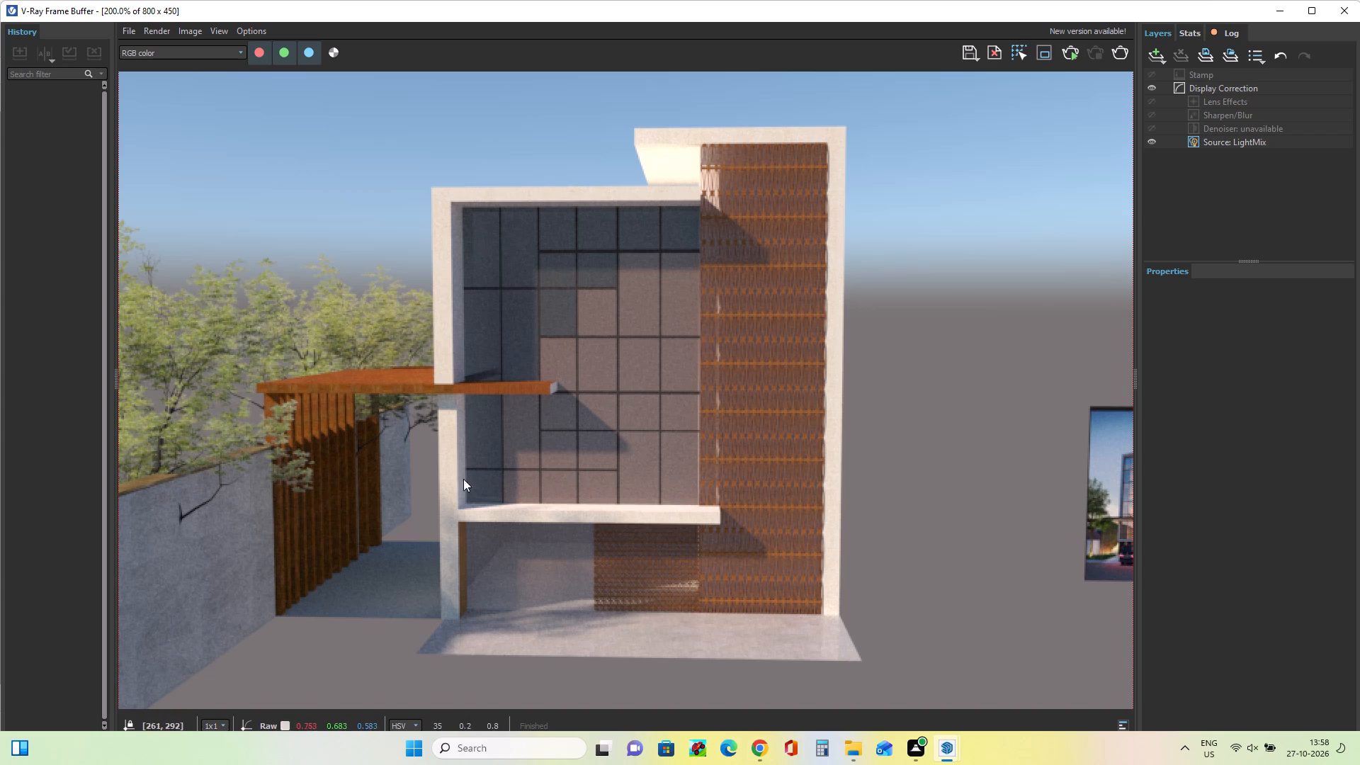
left_click(1283, 10)
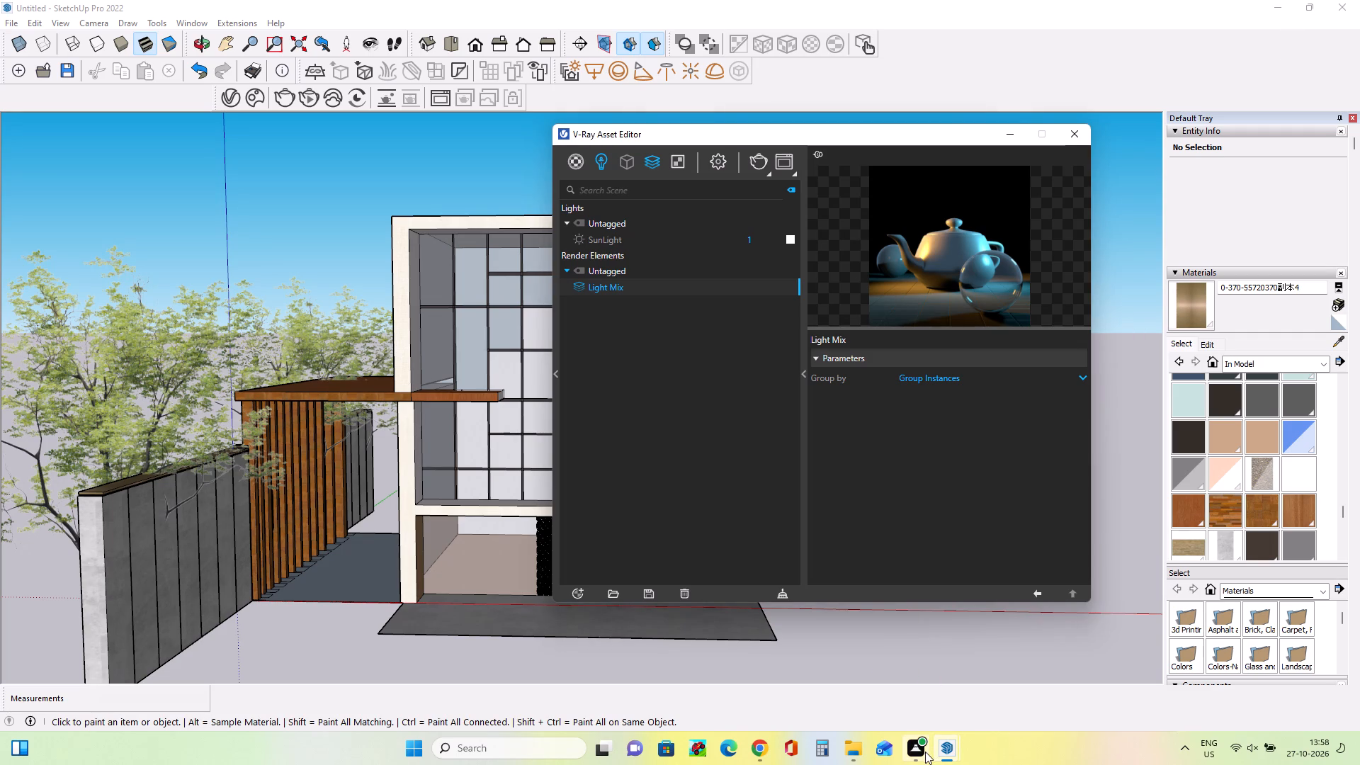
left_click(947, 756)
left_click(1059, 654)
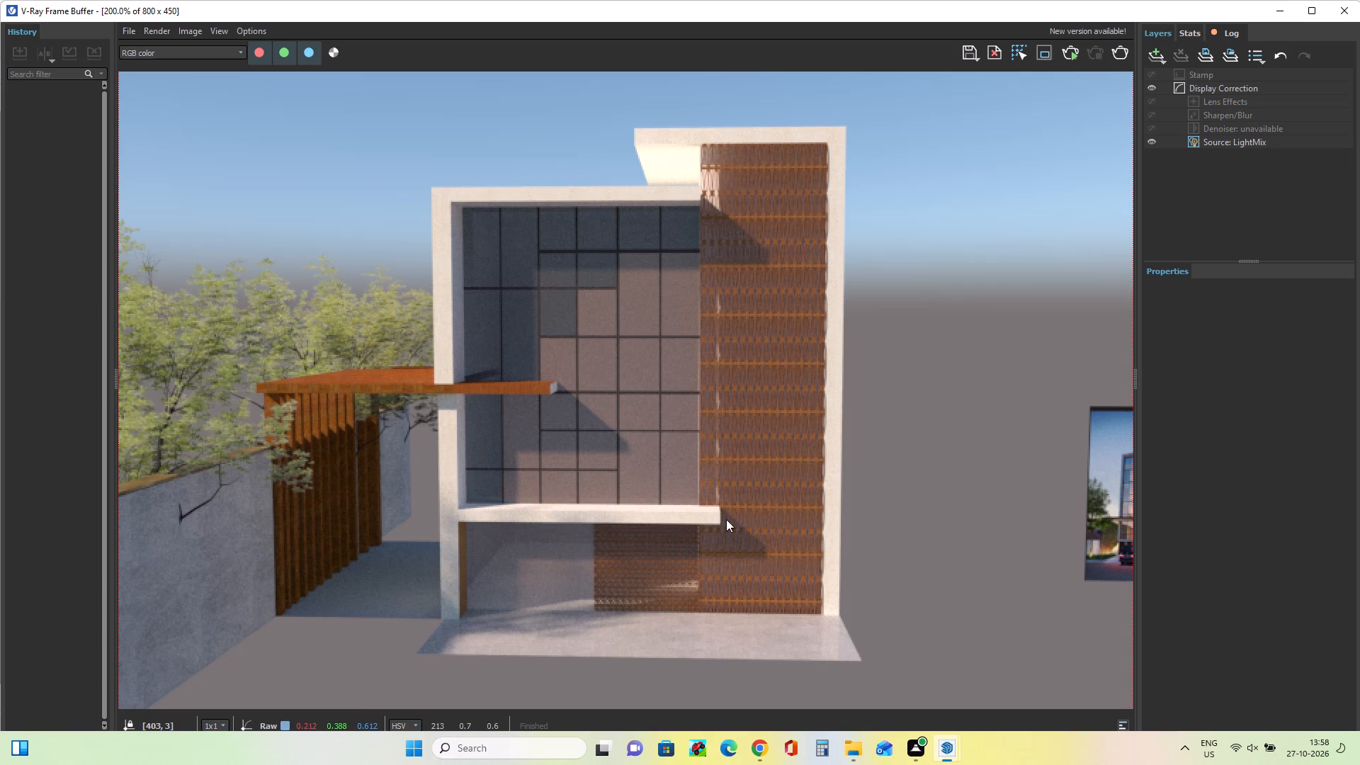
left_click(1281, 6)
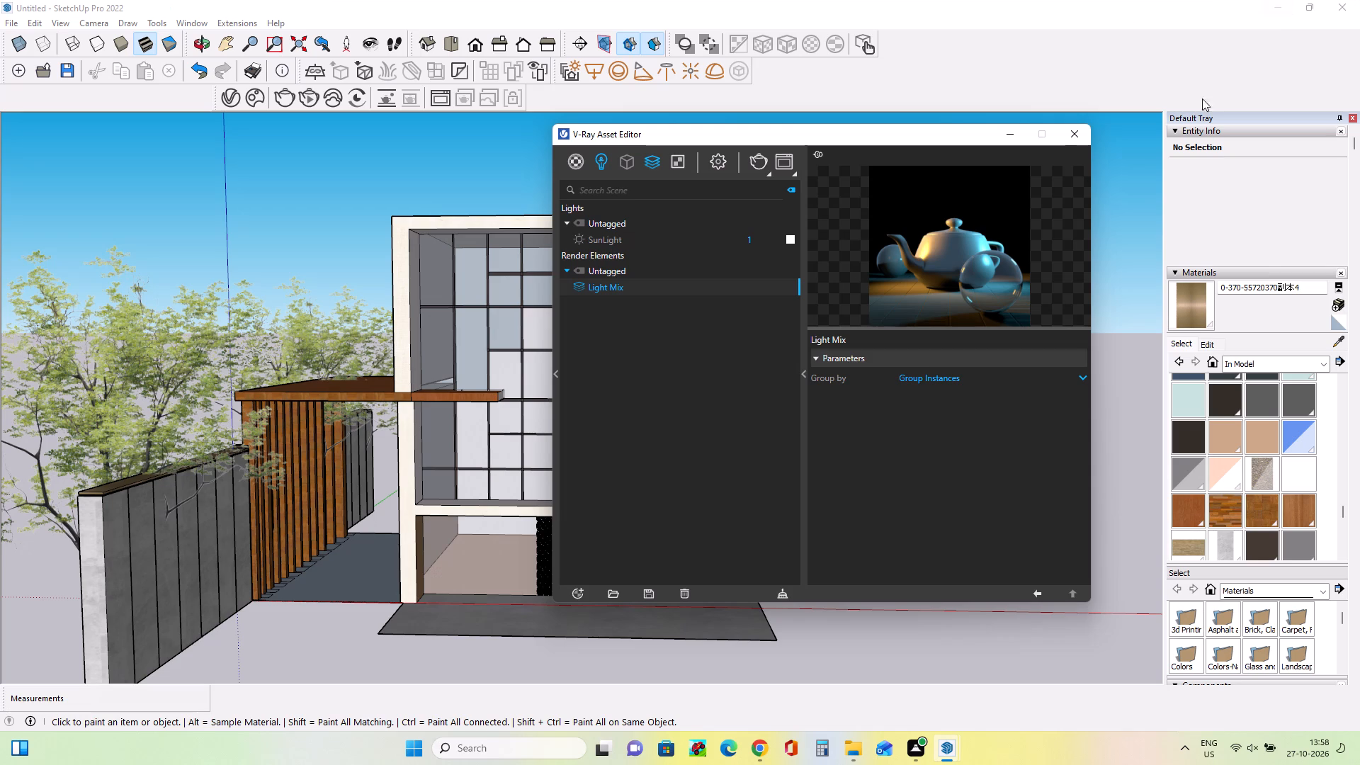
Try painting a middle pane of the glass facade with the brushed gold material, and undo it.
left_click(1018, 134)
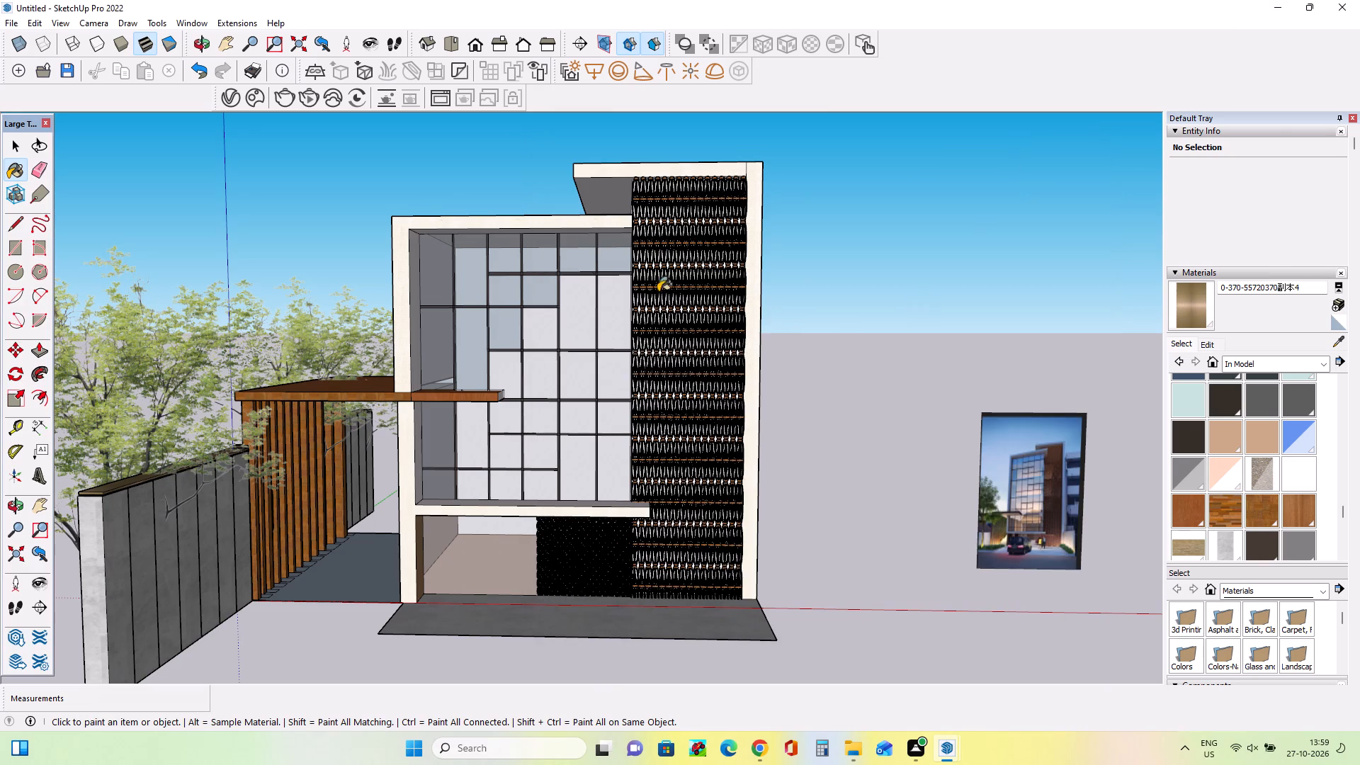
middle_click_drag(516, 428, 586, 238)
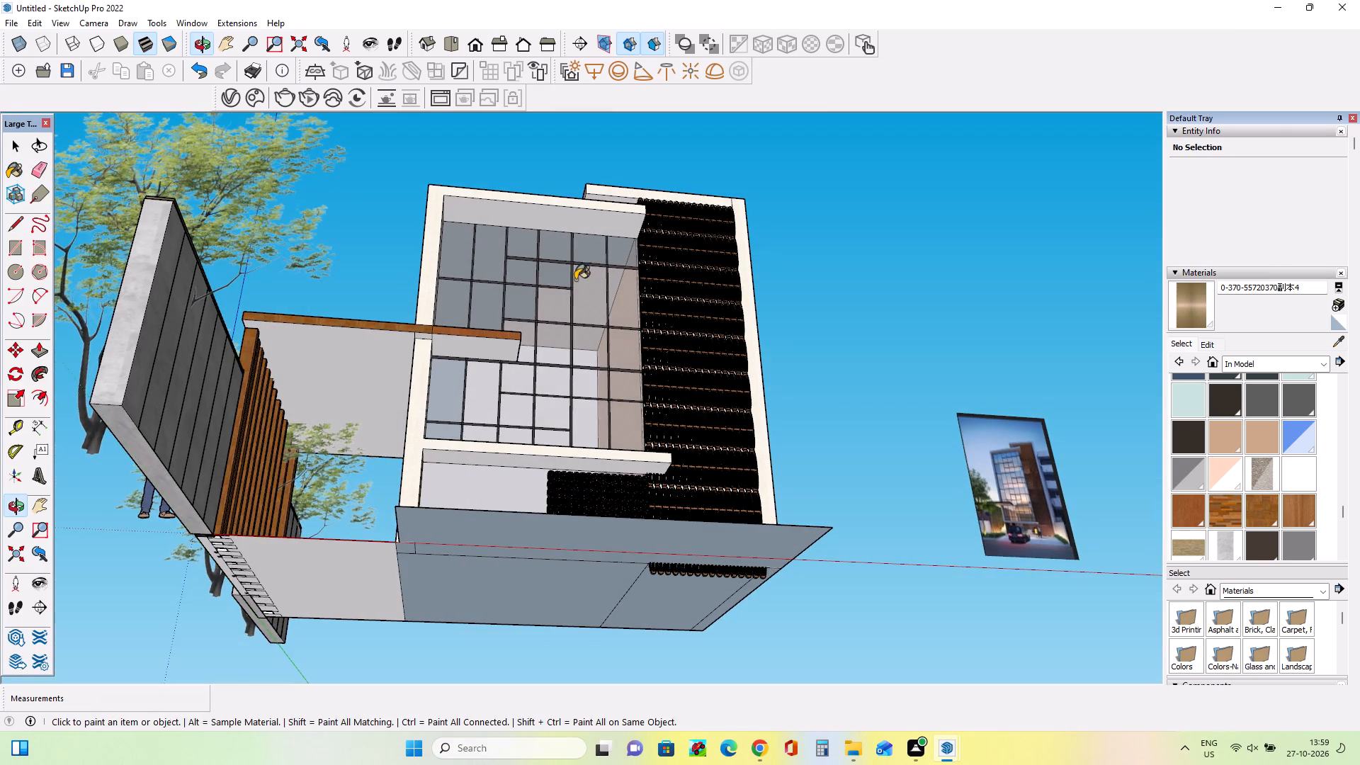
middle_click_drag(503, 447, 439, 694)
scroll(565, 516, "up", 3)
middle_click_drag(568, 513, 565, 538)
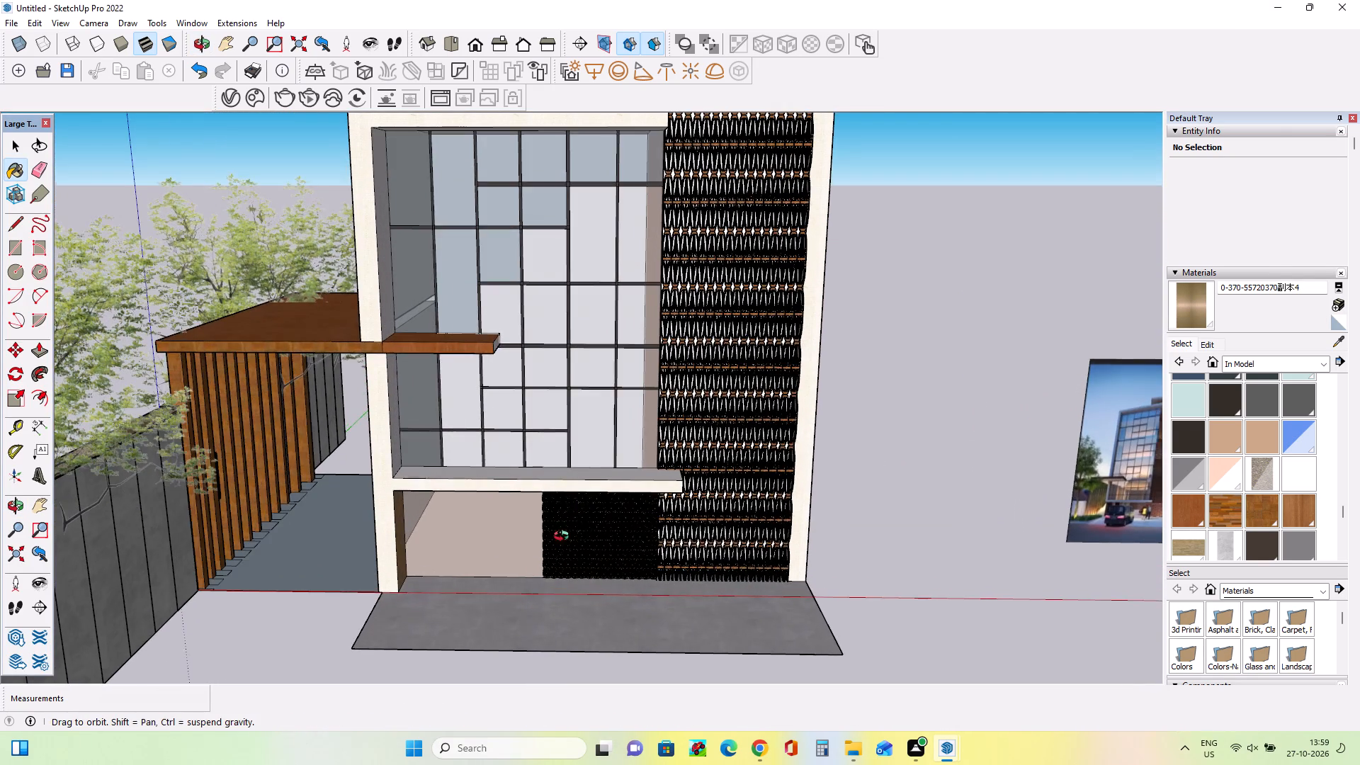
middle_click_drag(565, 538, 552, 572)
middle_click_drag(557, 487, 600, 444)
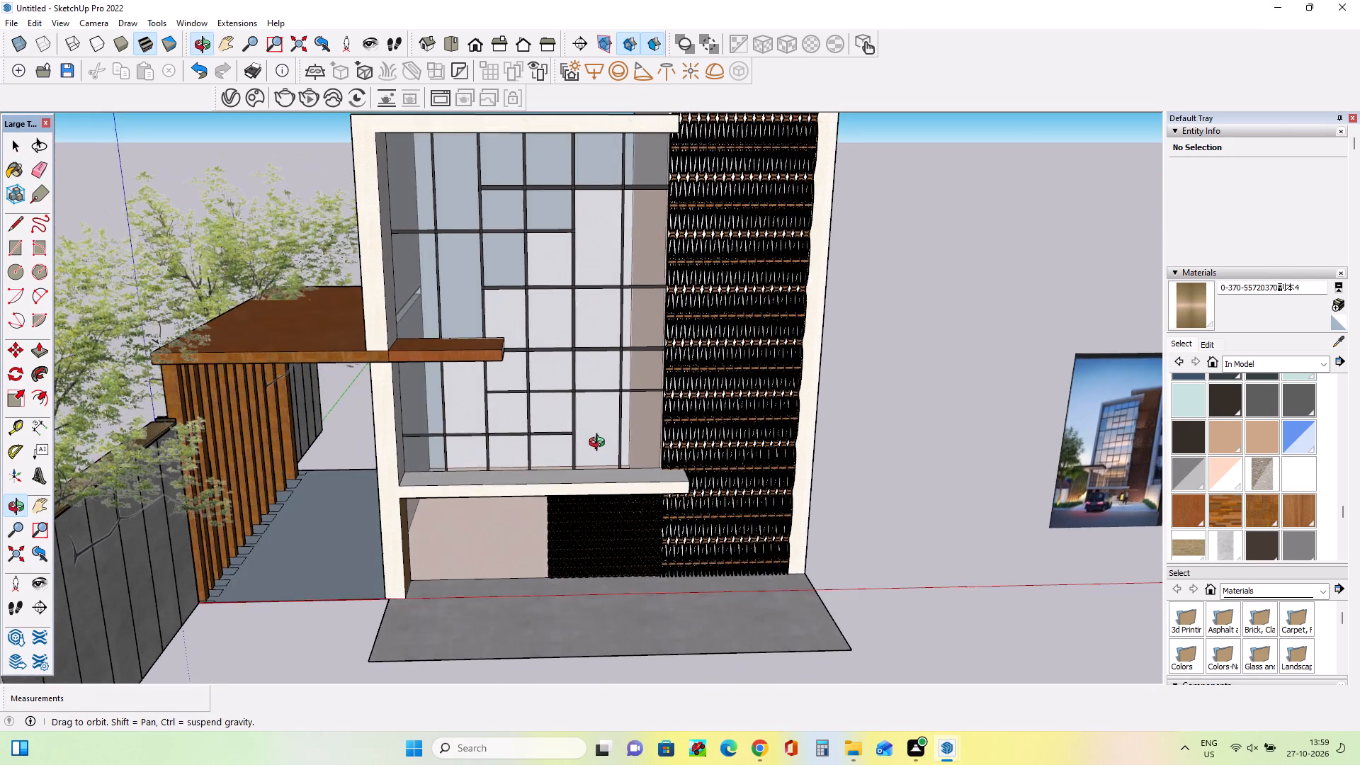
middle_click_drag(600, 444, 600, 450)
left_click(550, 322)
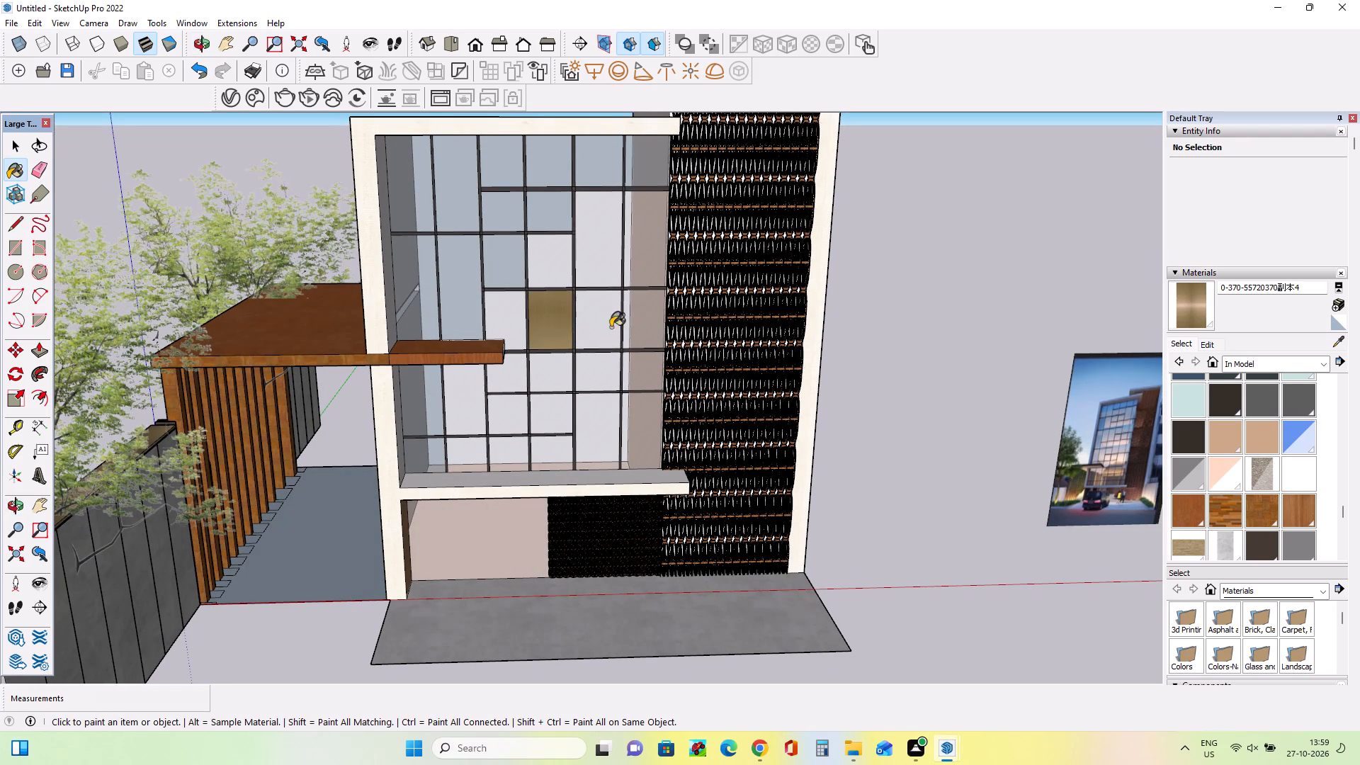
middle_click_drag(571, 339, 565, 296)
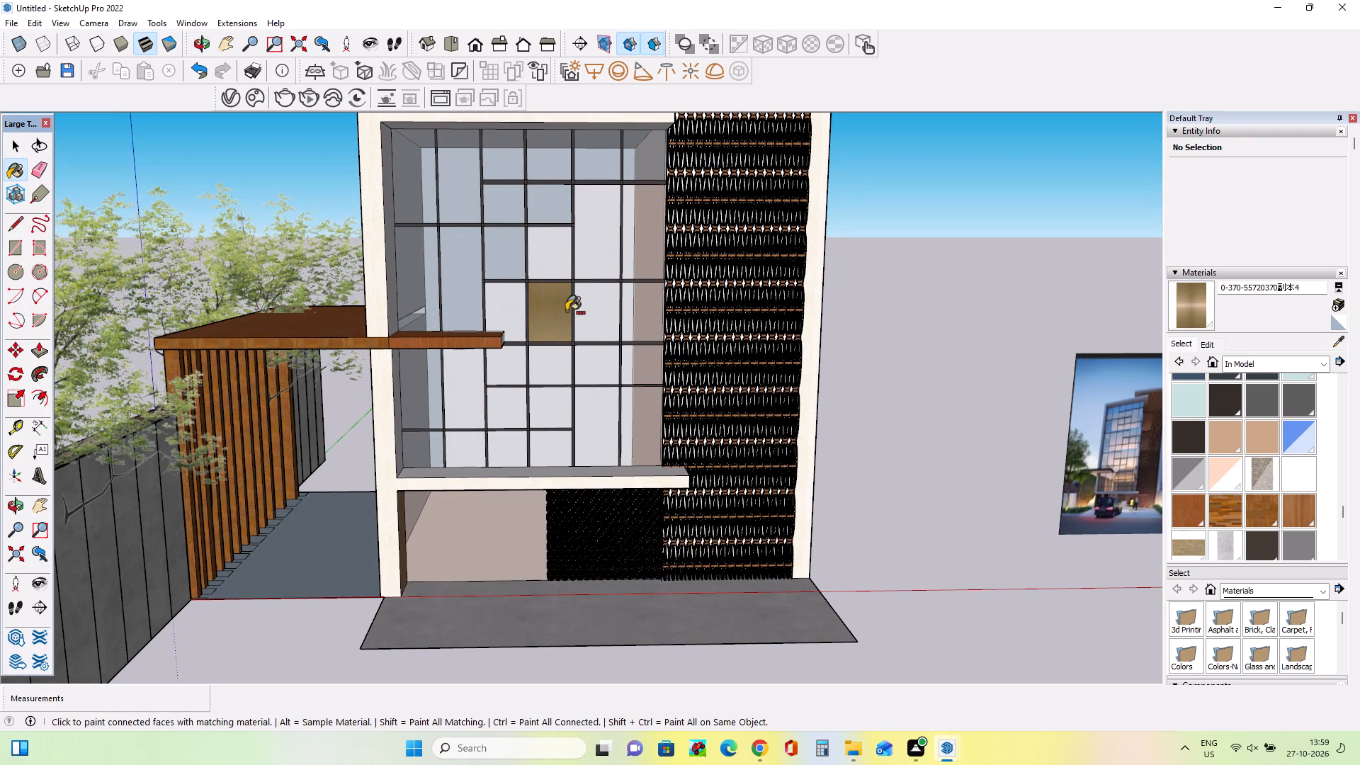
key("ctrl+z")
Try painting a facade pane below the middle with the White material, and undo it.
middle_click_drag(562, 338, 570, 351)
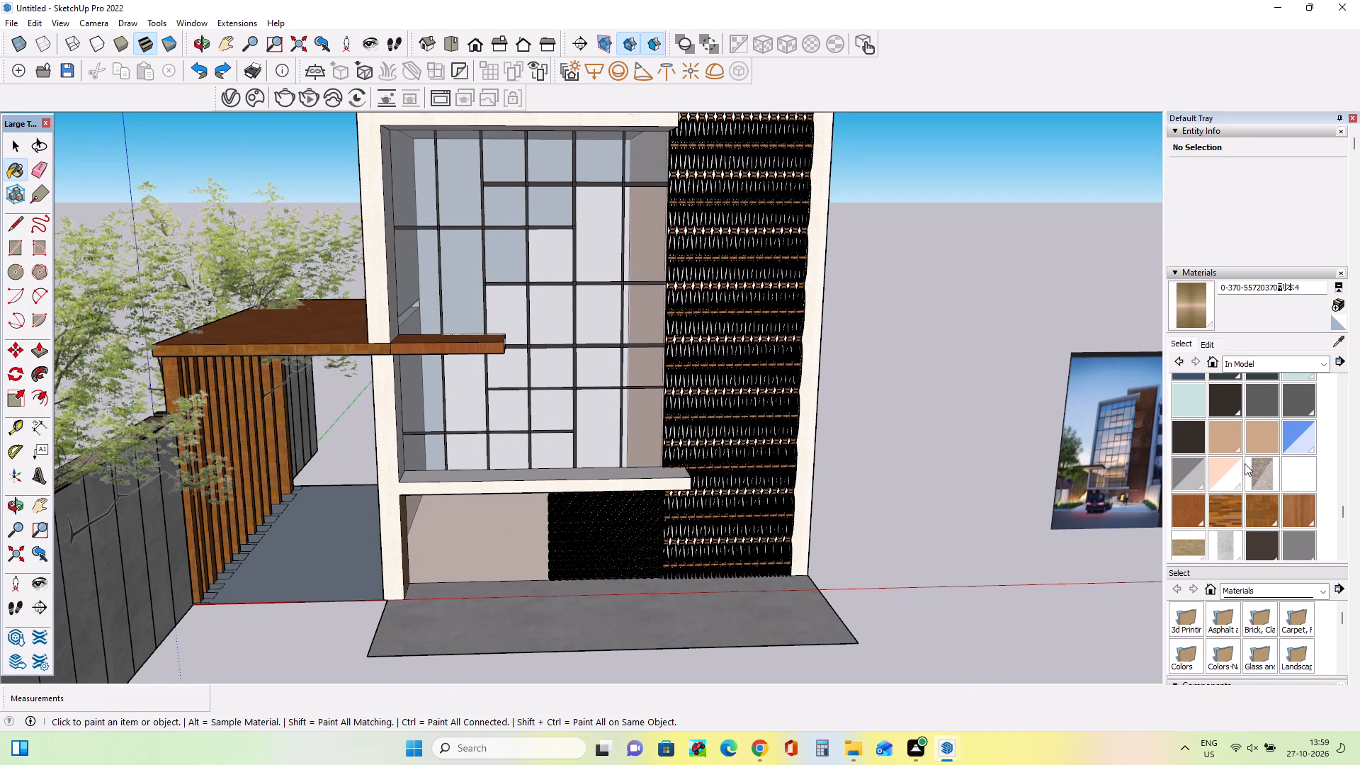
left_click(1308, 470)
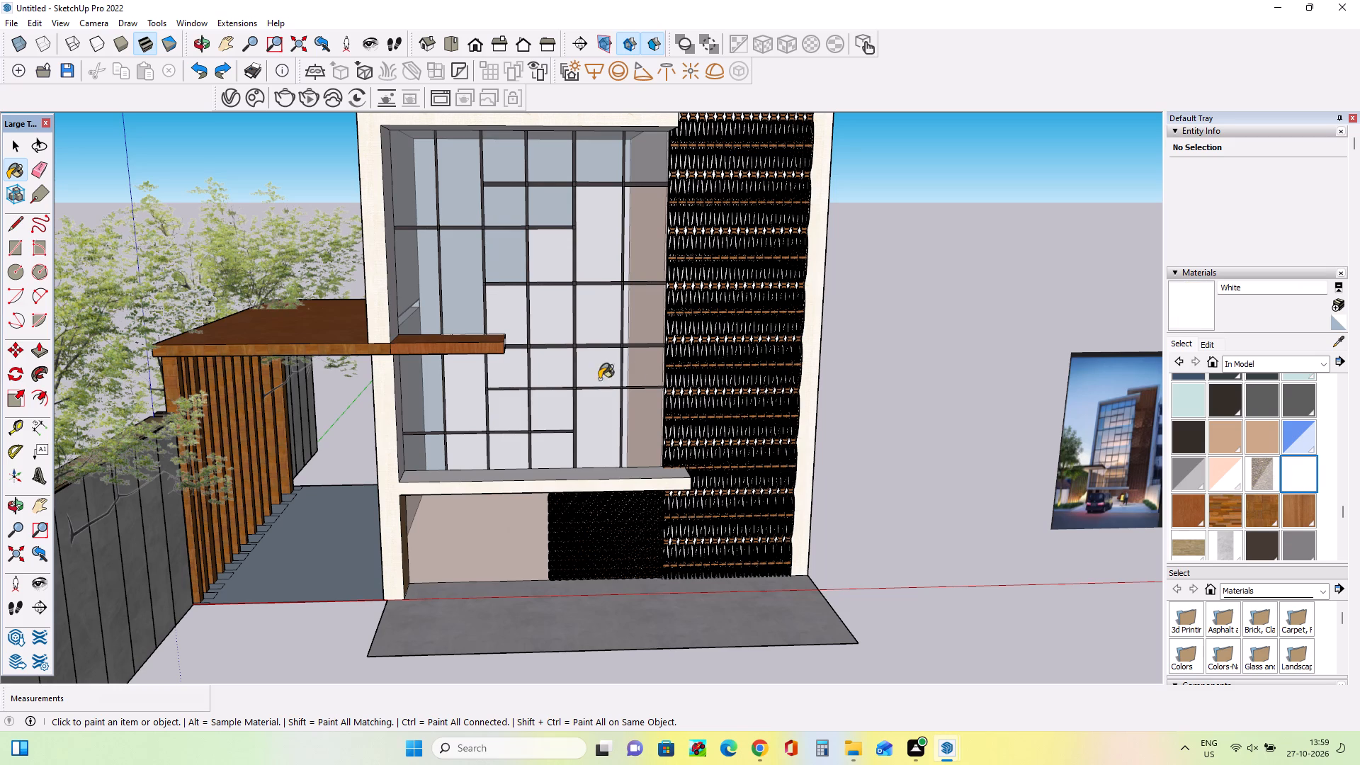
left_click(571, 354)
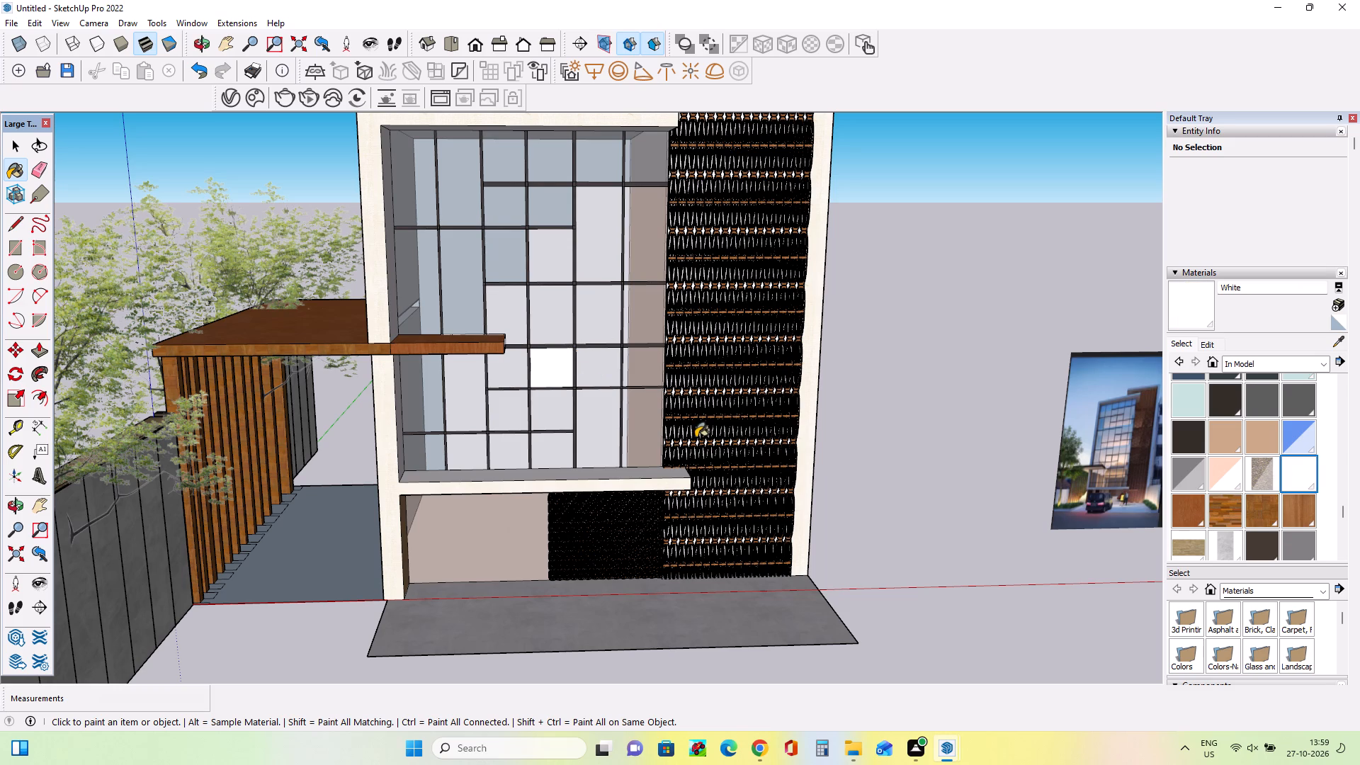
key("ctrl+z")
Paint the remaining upper, middle and right-hand facade panes with Translucent Glass Gray, down to the row below the wooden canopy.
scroll(1263, 493, "down", 1)
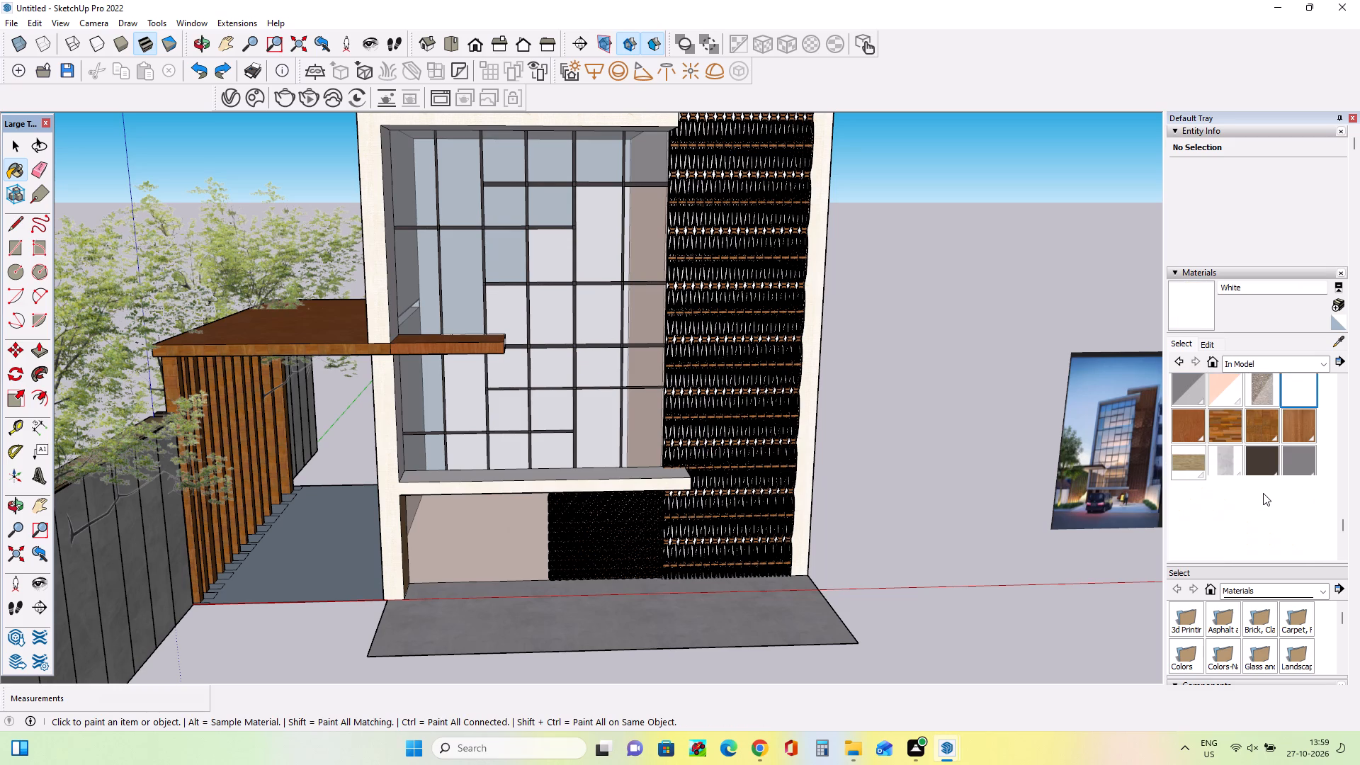
scroll(1264, 492, "up", 1)
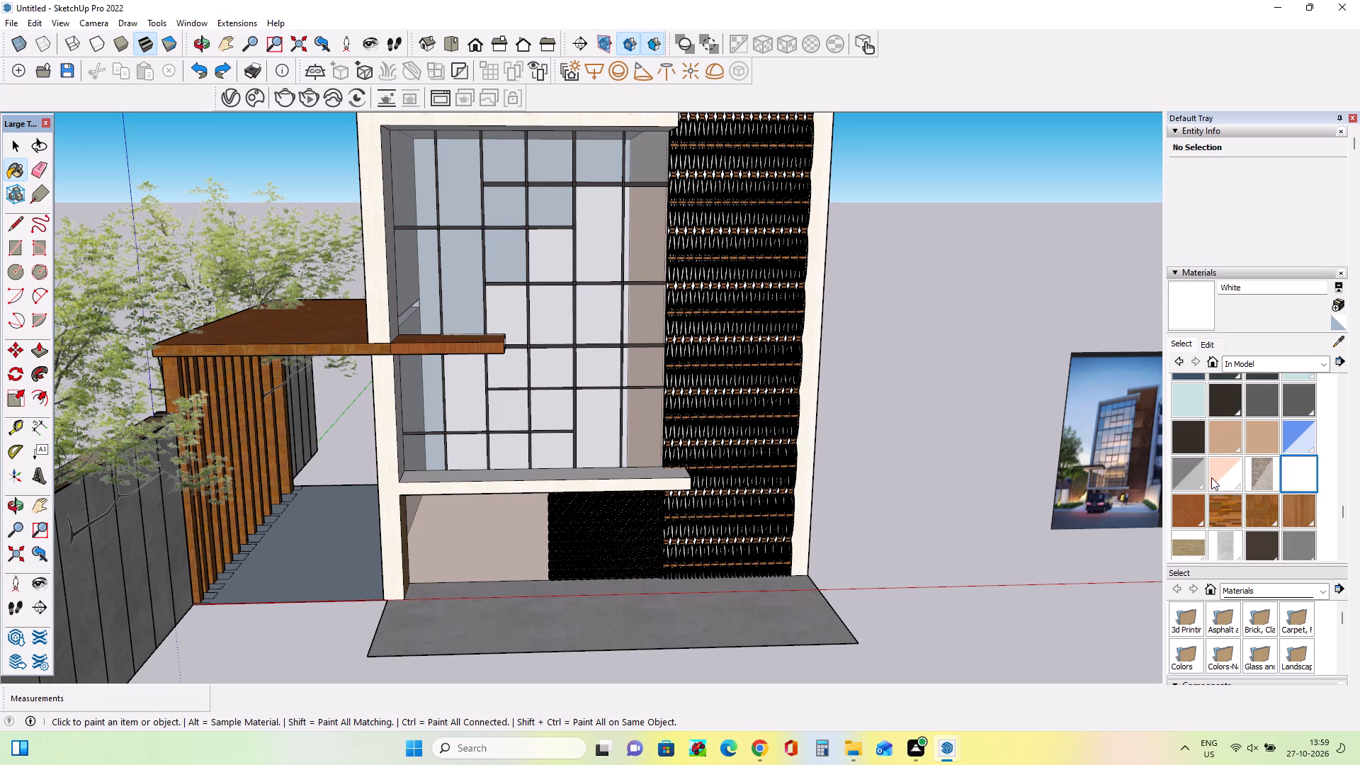
left_click(1189, 470)
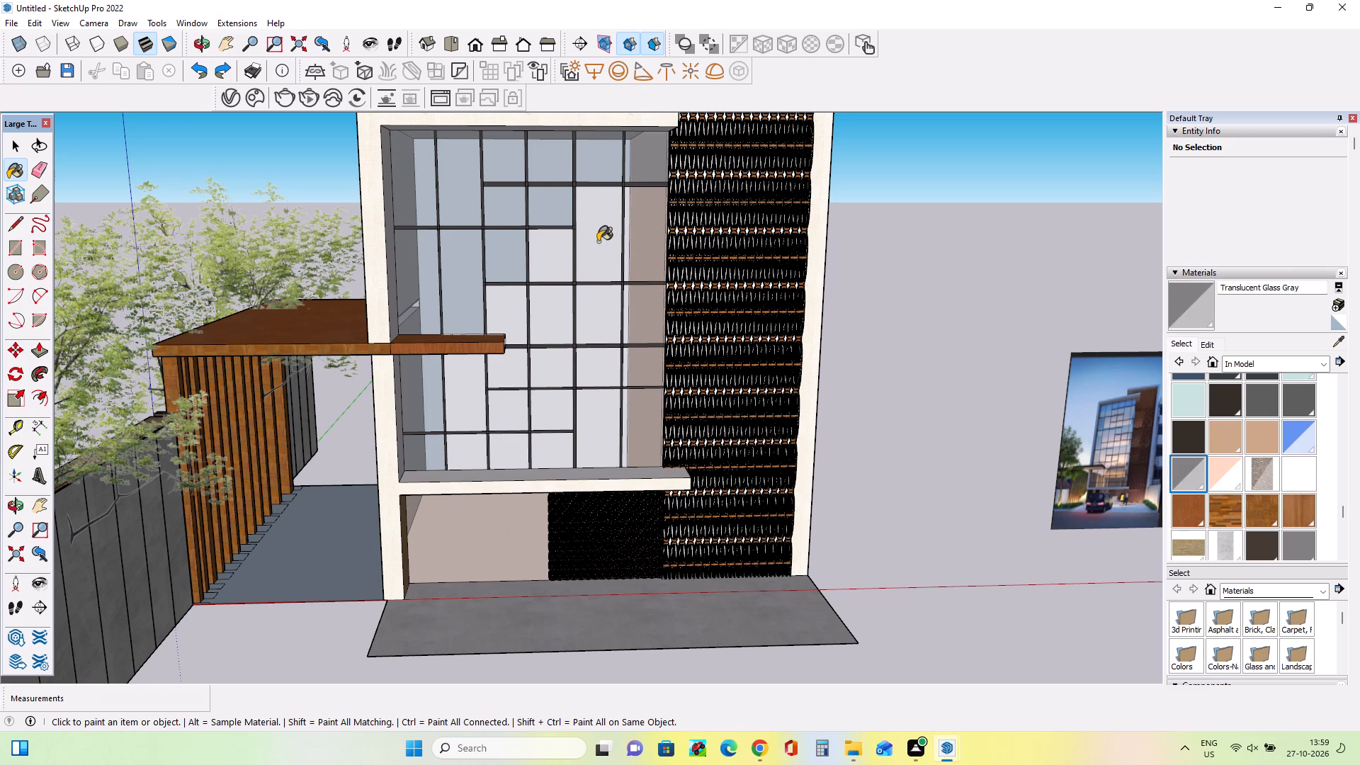
left_click(598, 242)
left_click(645, 242)
left_click(627, 314)
left_click(586, 333)
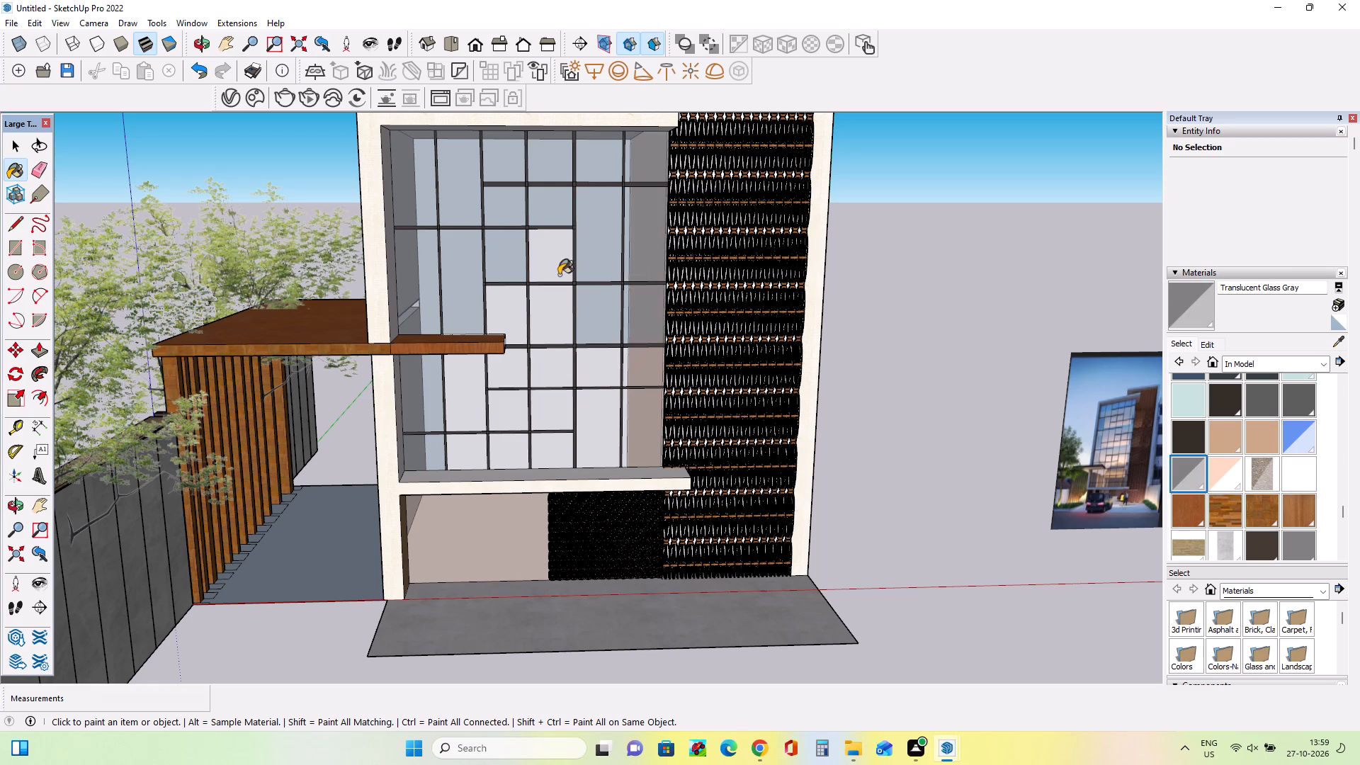
left_click(555, 251)
left_click(551, 305)
left_click(504, 322)
left_click(520, 373)
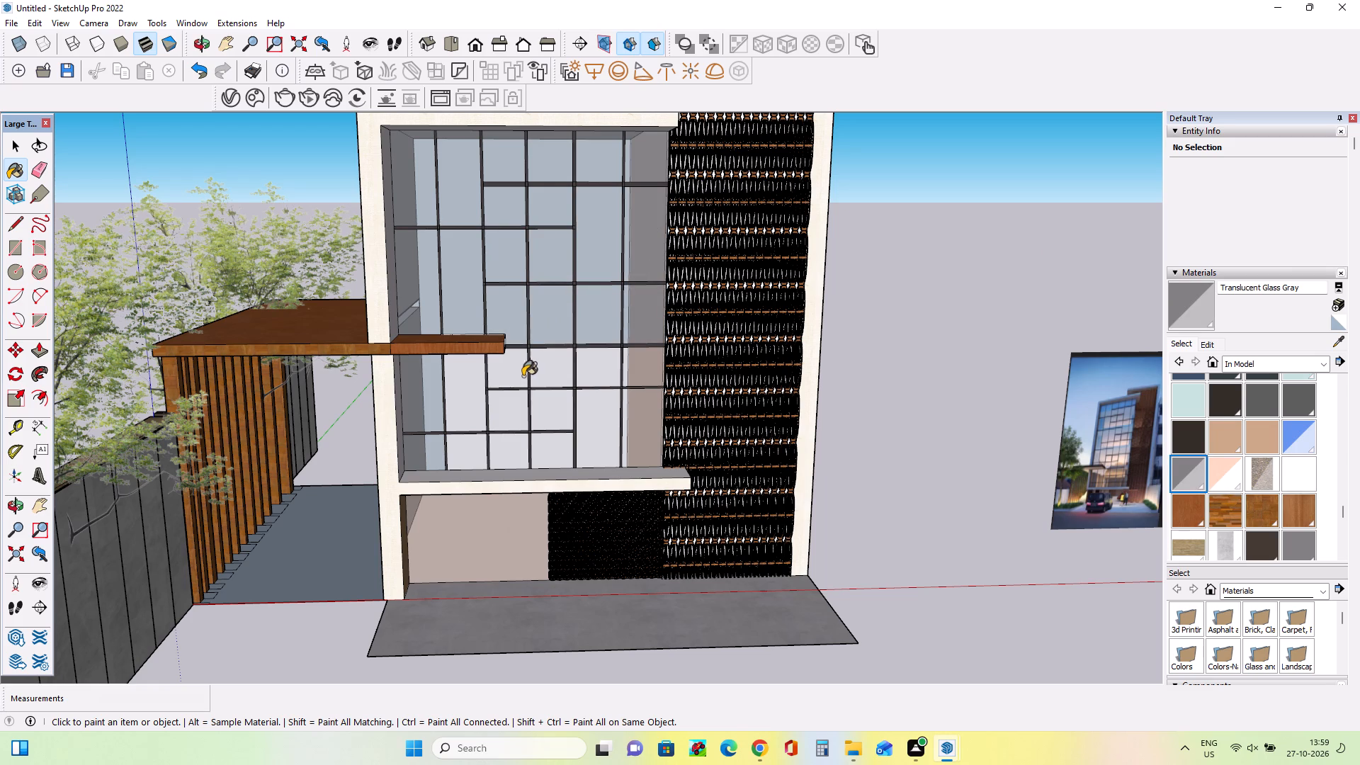
left_click(554, 381)
Delete the glass face of the tall bottom-row pane beside the facade's rightmost column.
middle_click_drag(580, 424, 581, 389)
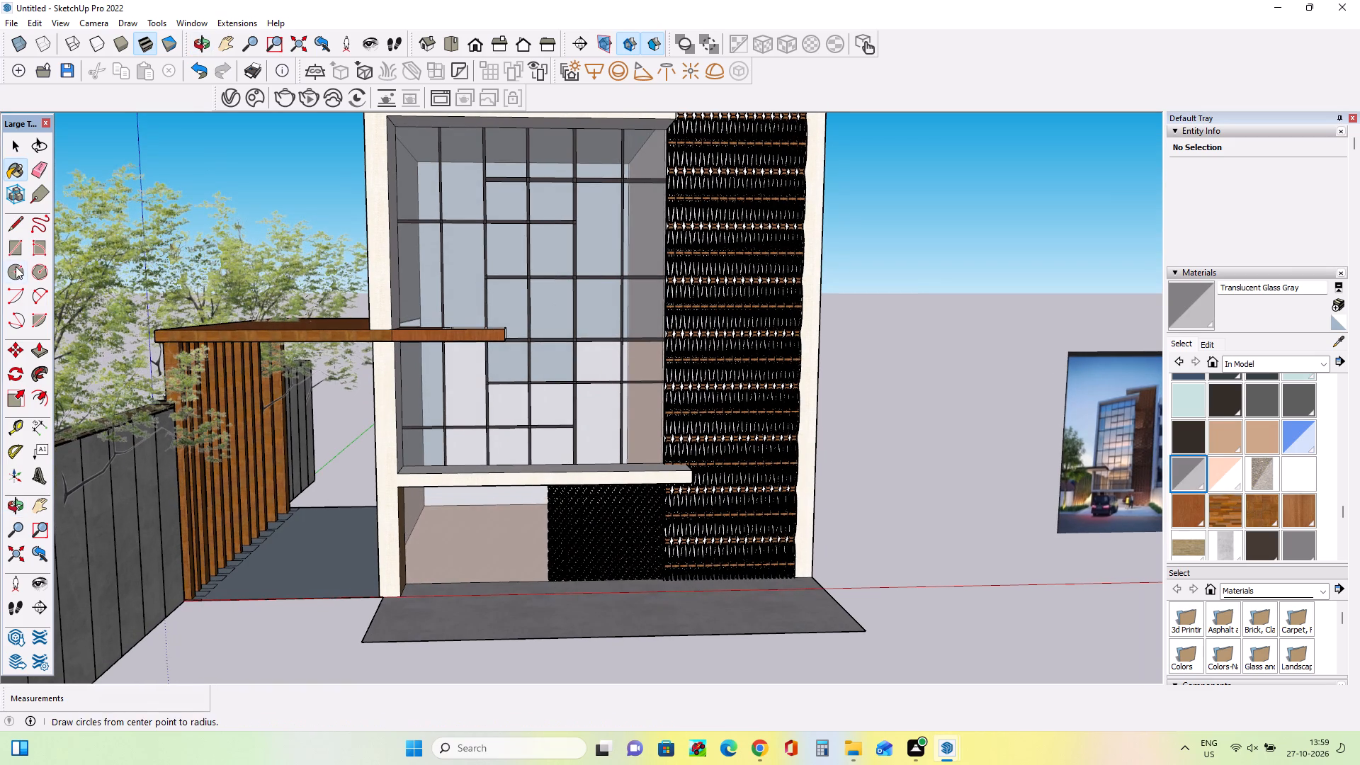
left_click(23, 149)
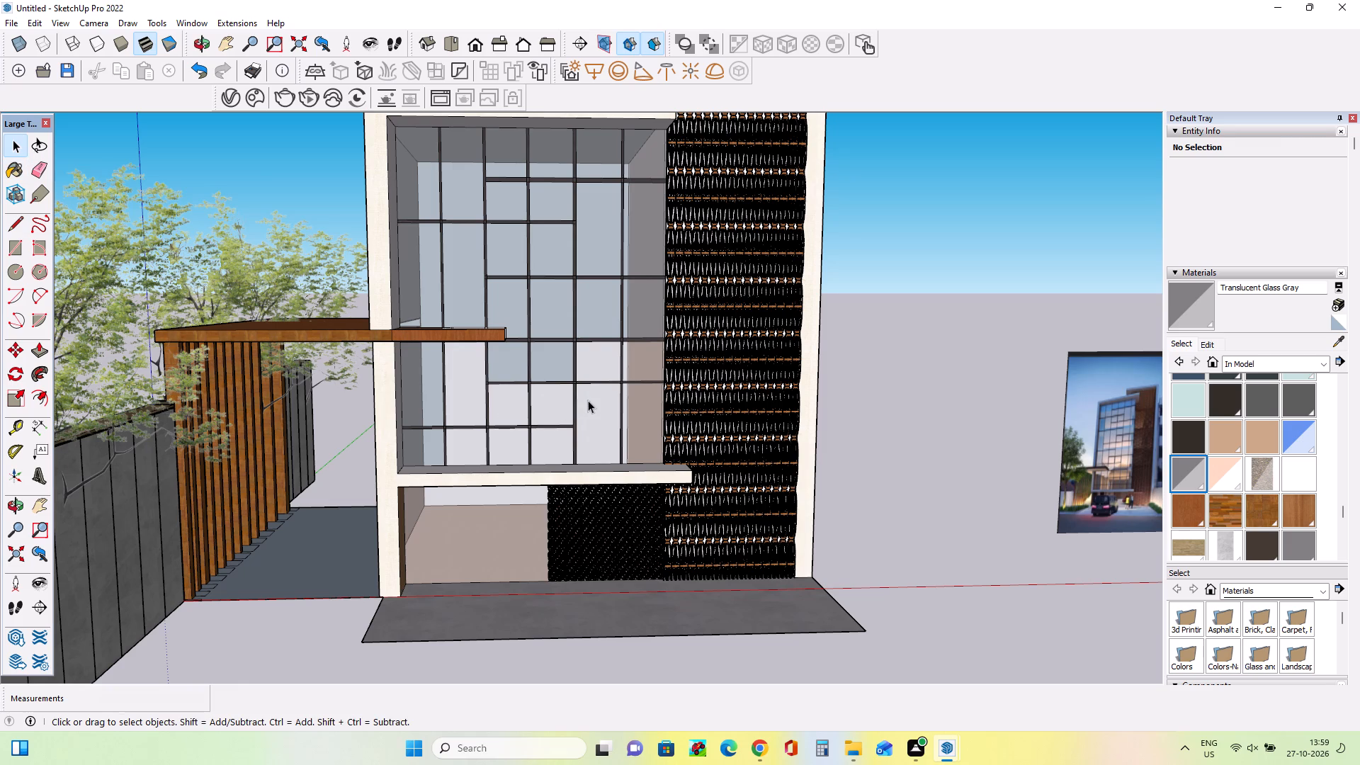
left_click(589, 400)
middle_click_drag(636, 469, 636, 499)
key("Delete")
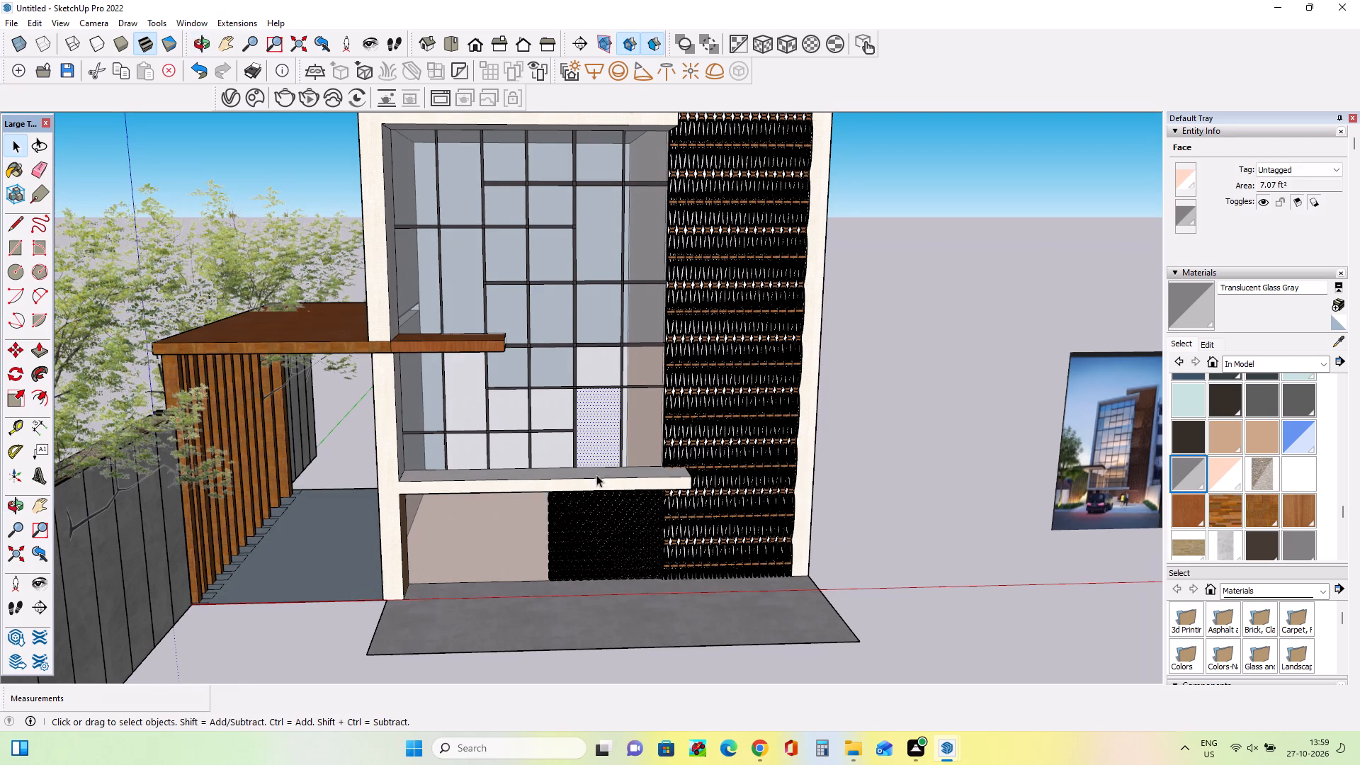
middle_click_drag(633, 427, 632, 460)
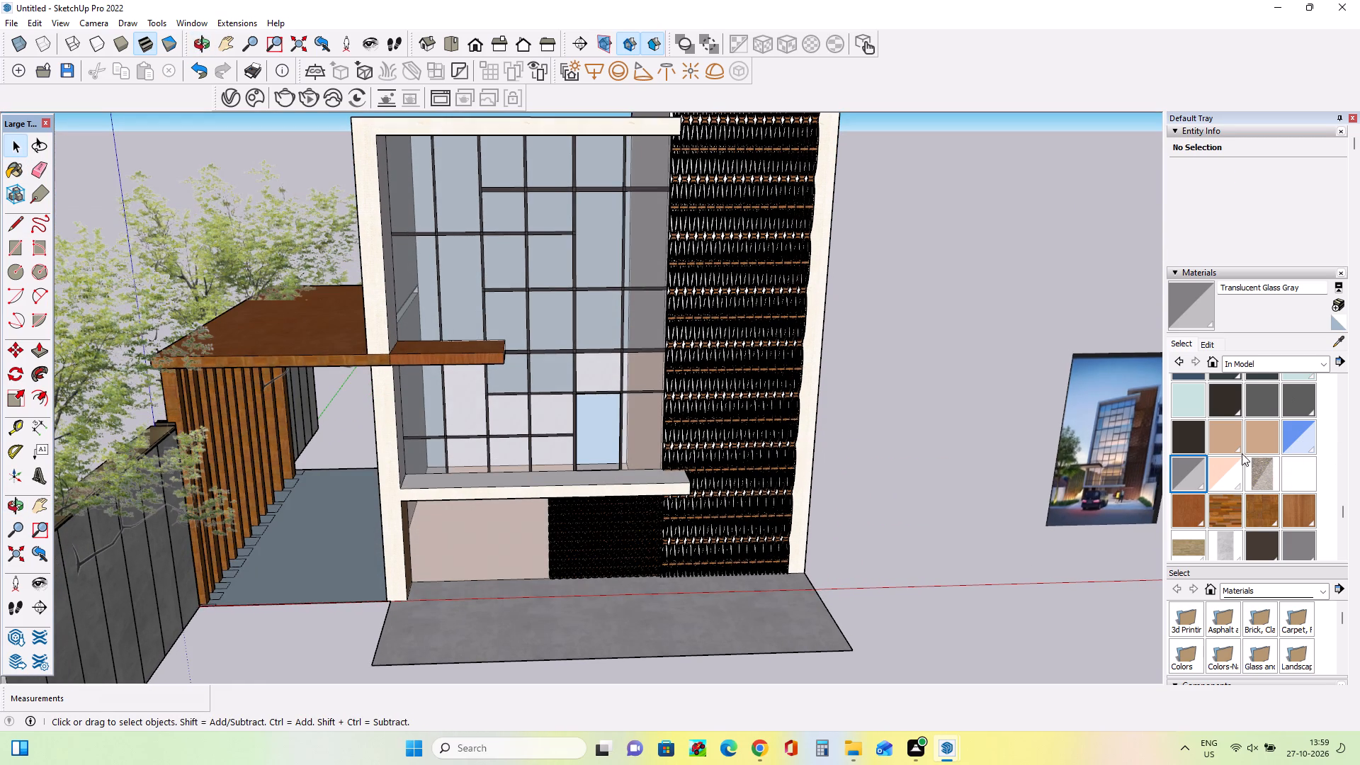
scroll(1251, 471, "down", 1)
scroll(1251, 471, "up", 2)
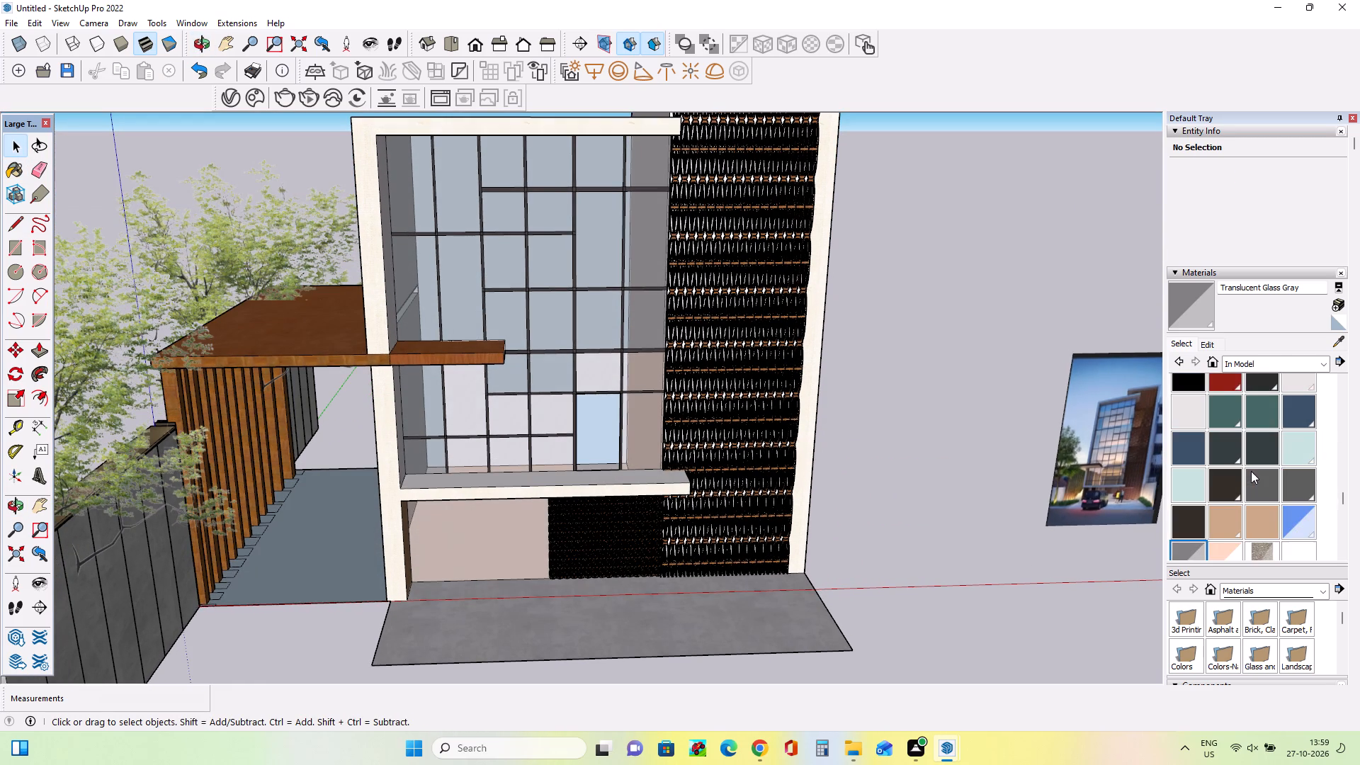
scroll(1251, 470, "up", 2)
left_click(1255, 402)
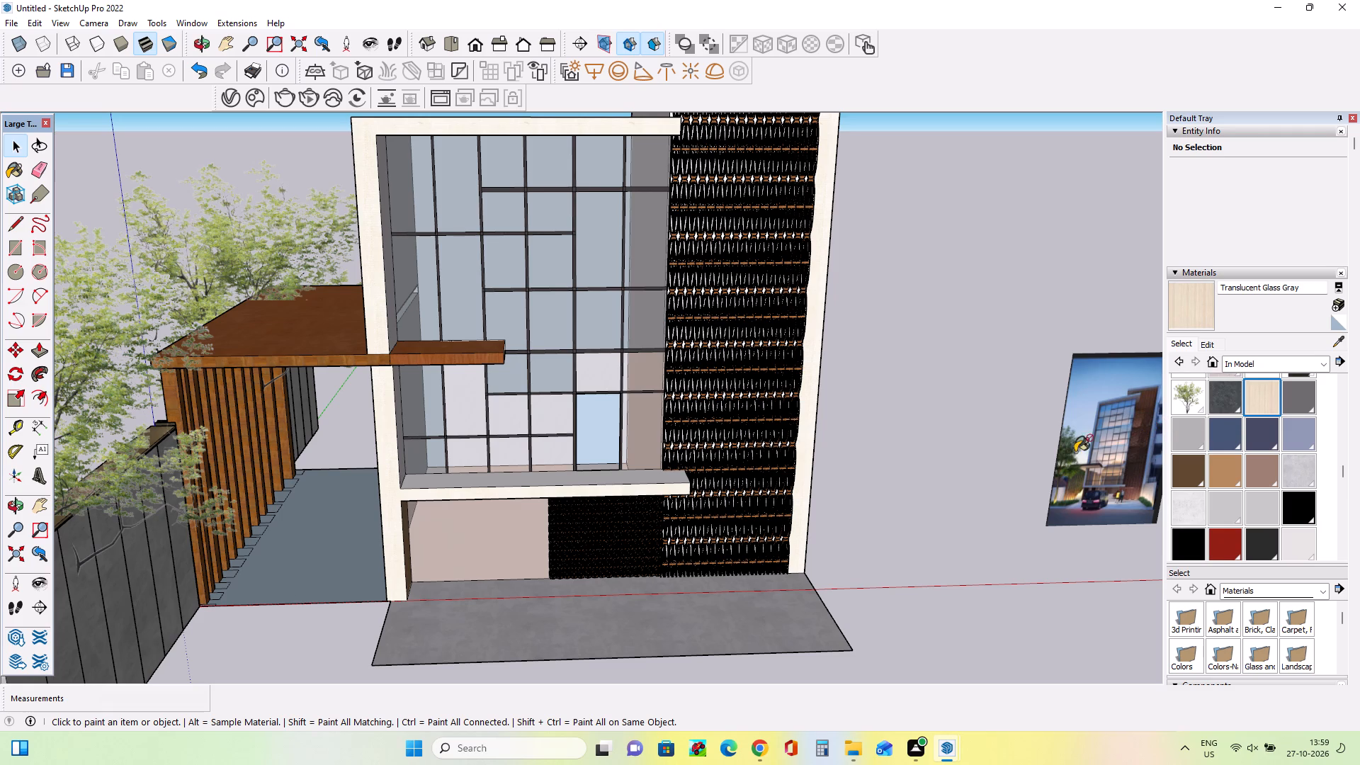
scroll(1245, 425, "up", 3)
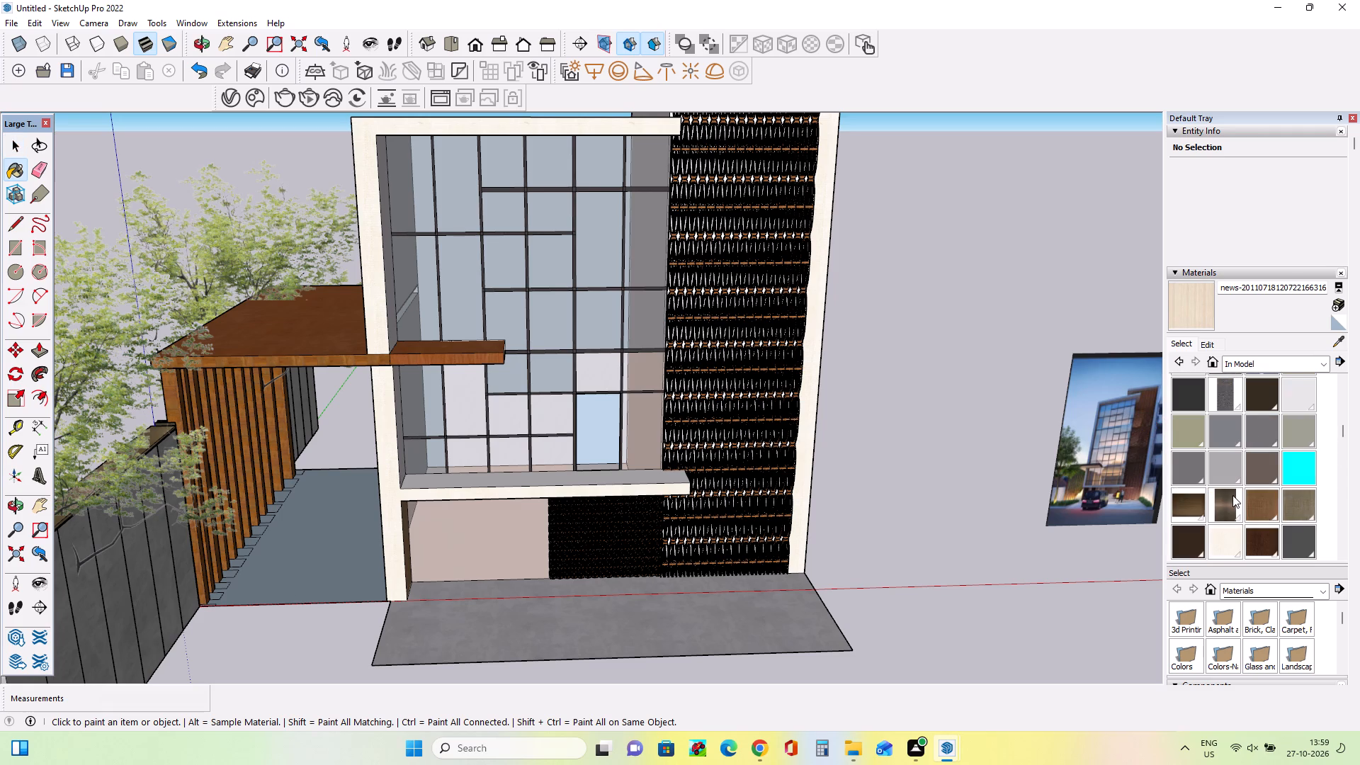
scroll(1232, 495, "down", 3)
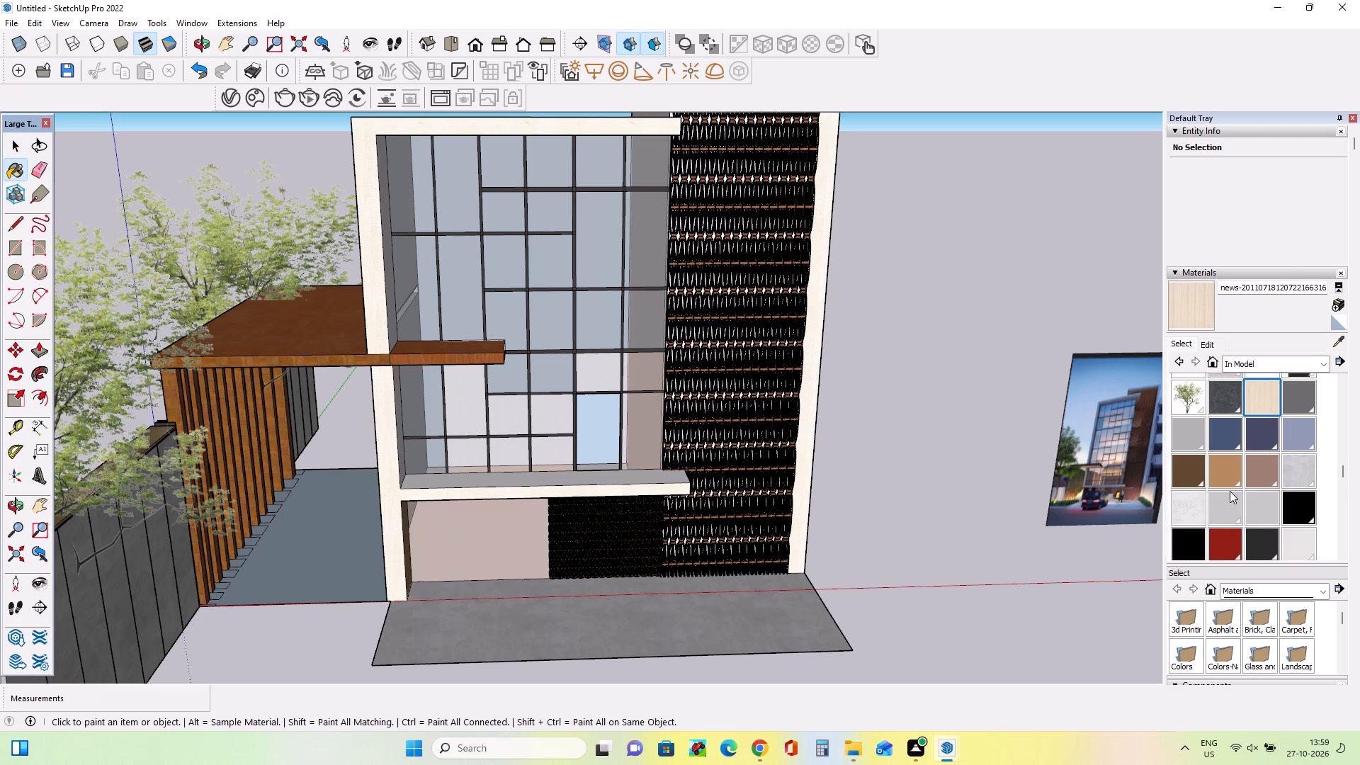
scroll(1230, 491, "up", 4)
scroll(1230, 491, "down", 1)
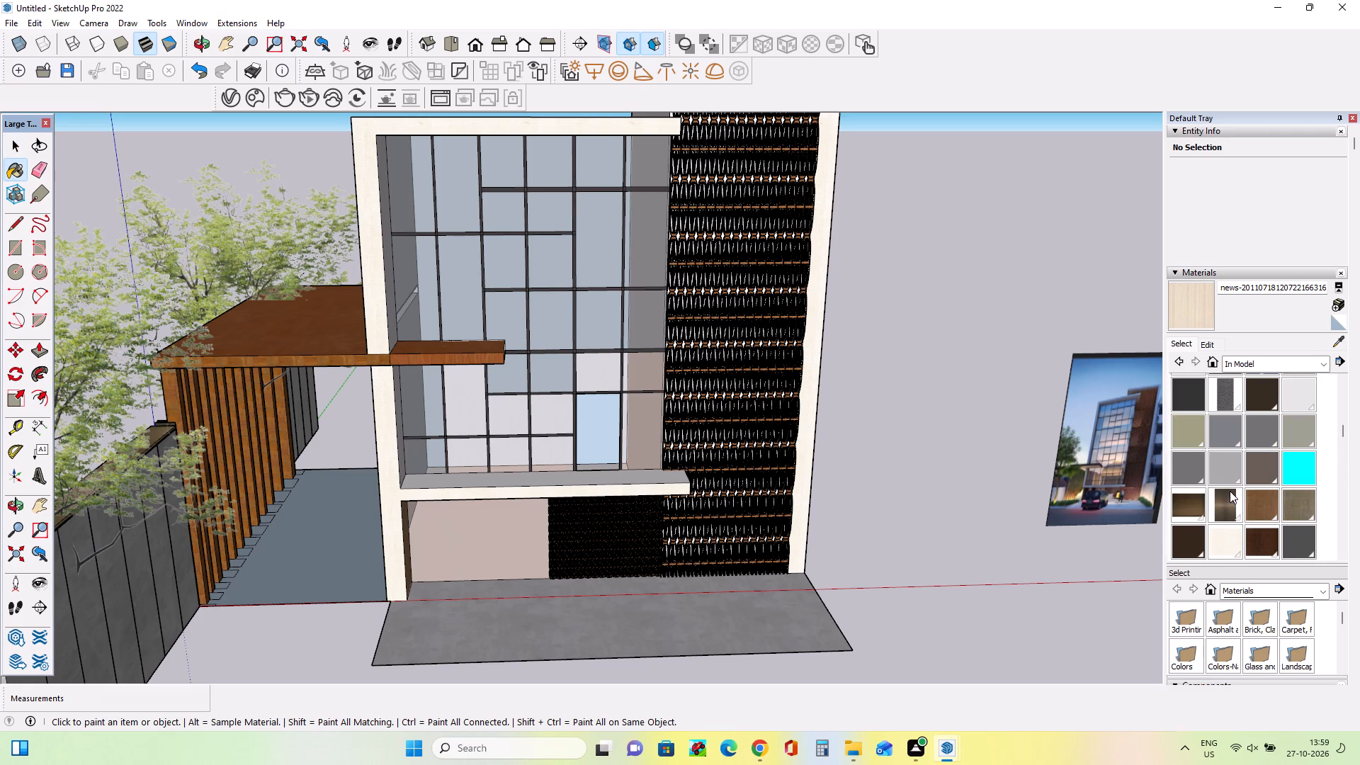
scroll(1230, 491, "down", 1)
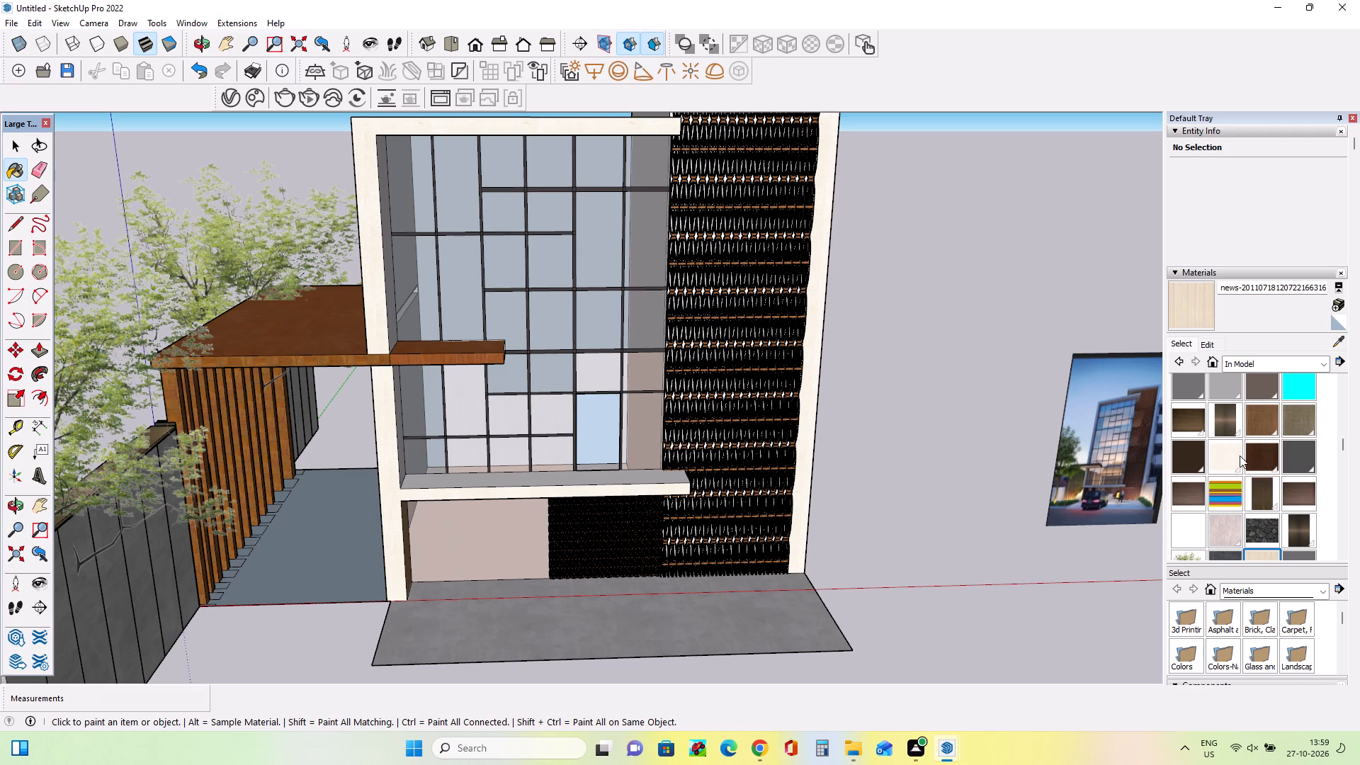
left_click(1225, 460)
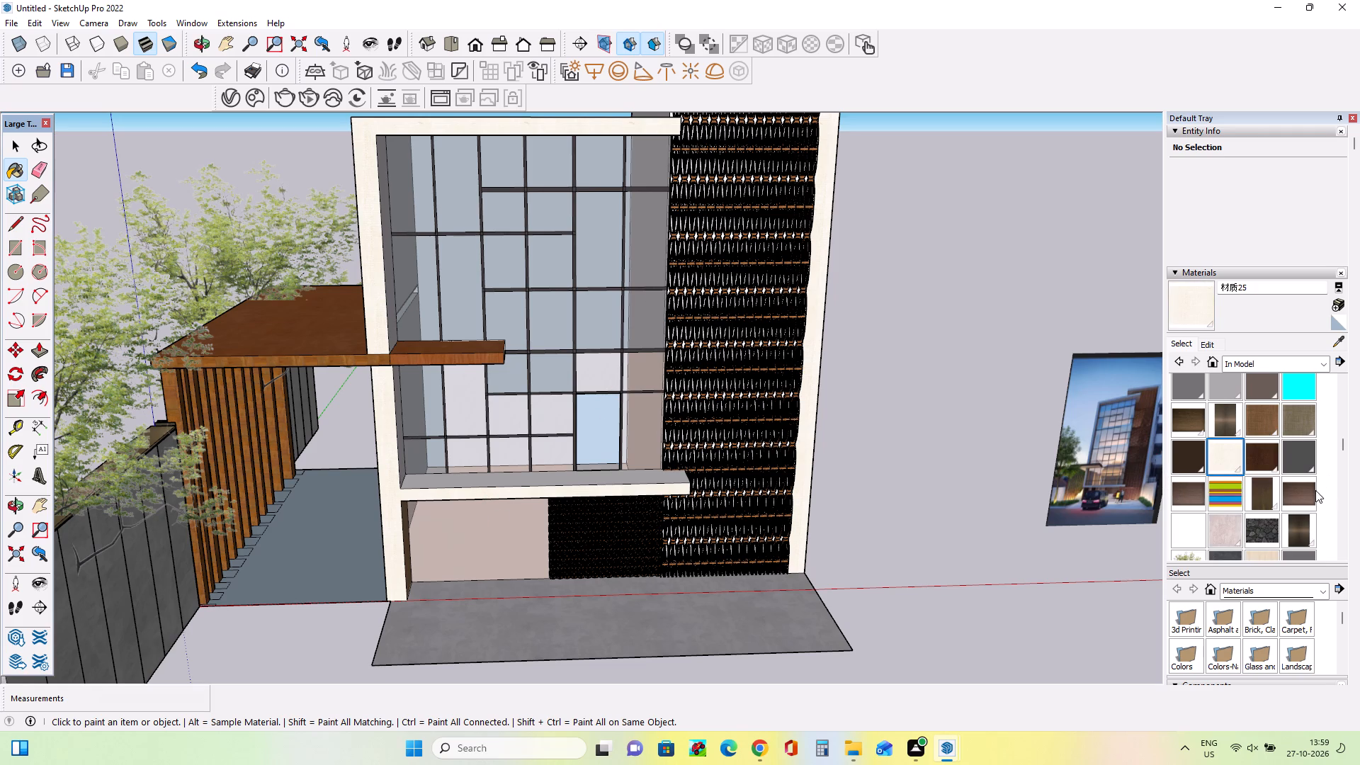
scroll(1237, 492, "down", 1)
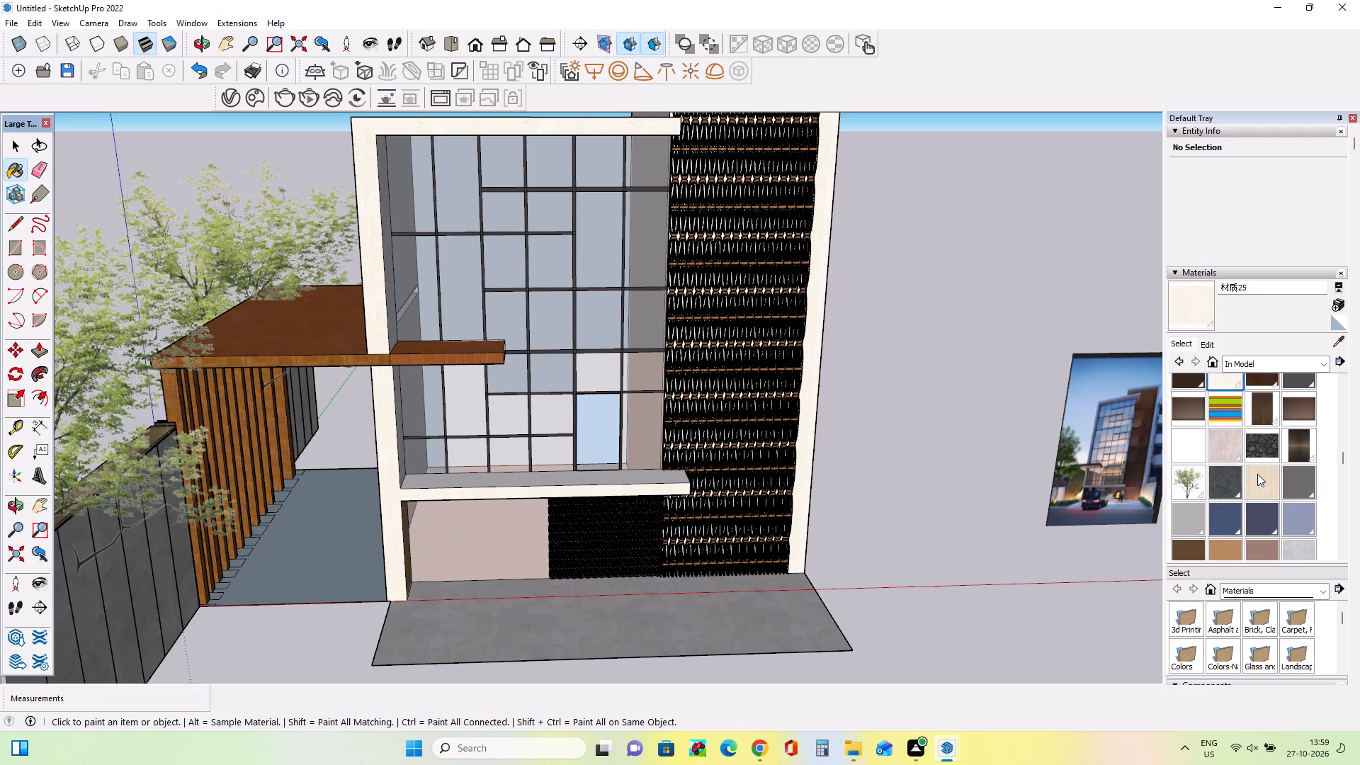
left_click(1254, 469)
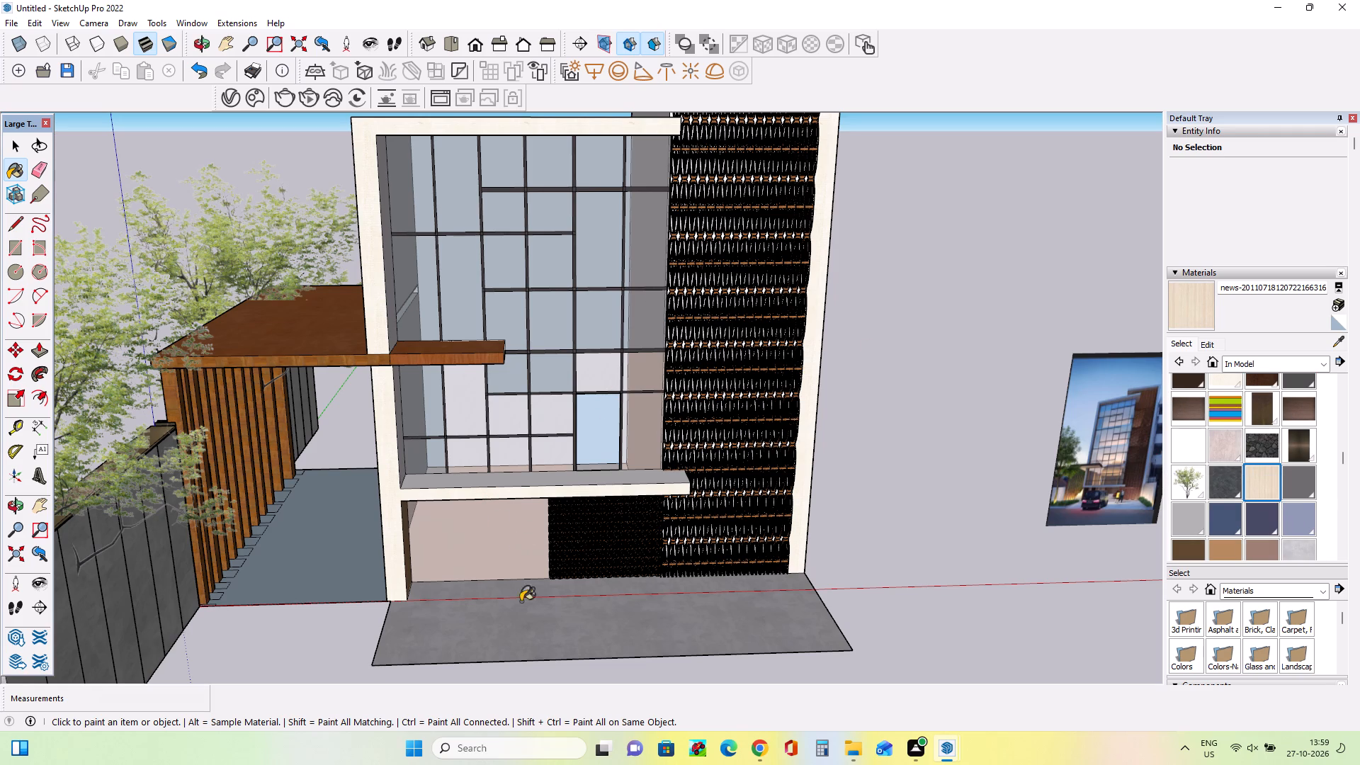
middle_click_drag(516, 614, 600, 608)
scroll(496, 573, "up", 10)
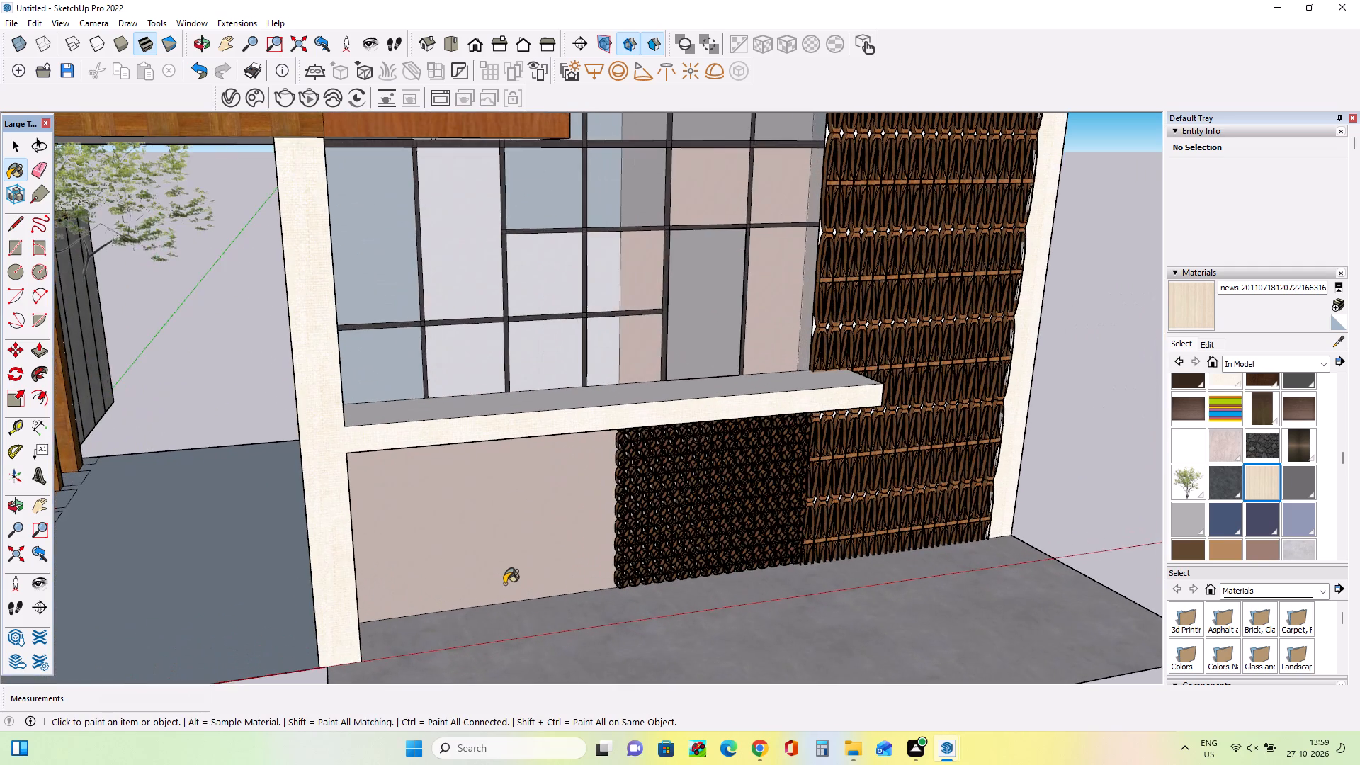
middle_click_drag(504, 583, 456, 551)
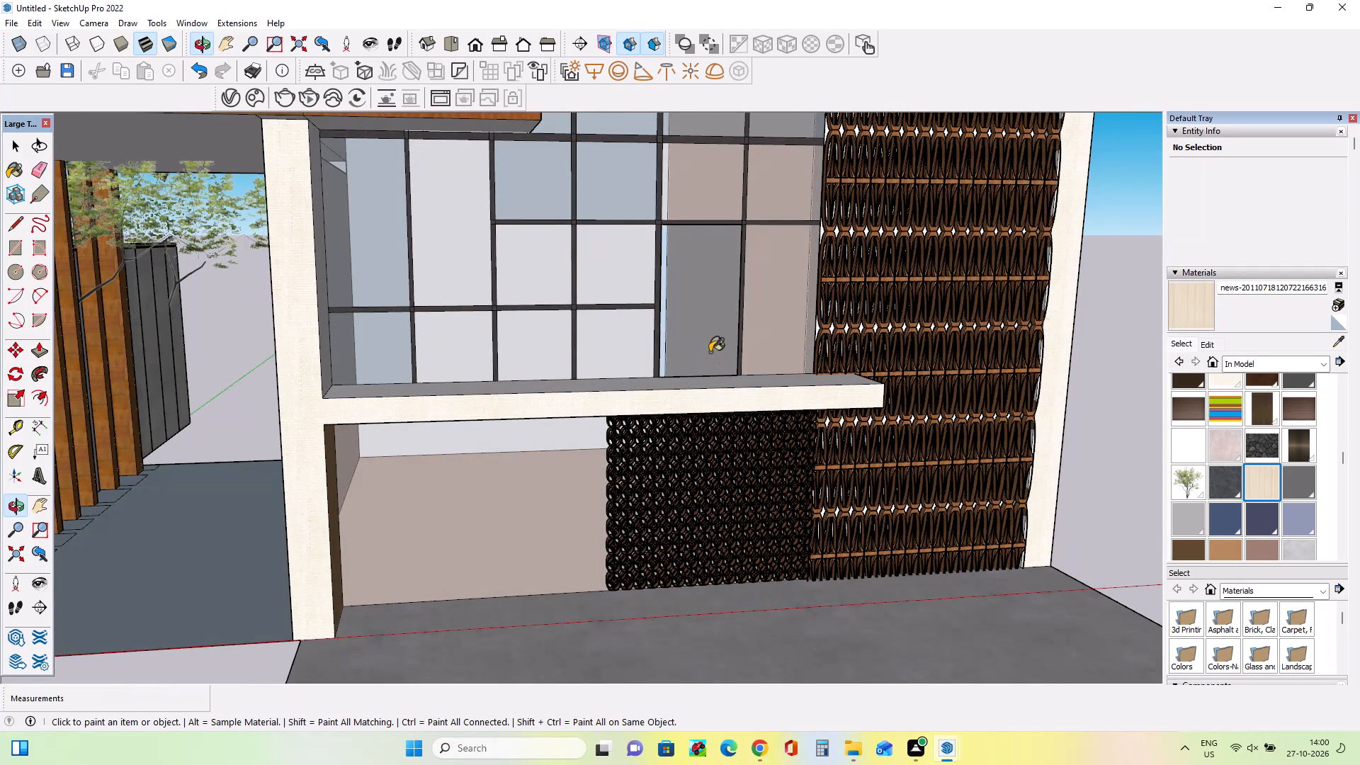
left_click(708, 336)
middle_click_drag(705, 363, 639, 399)
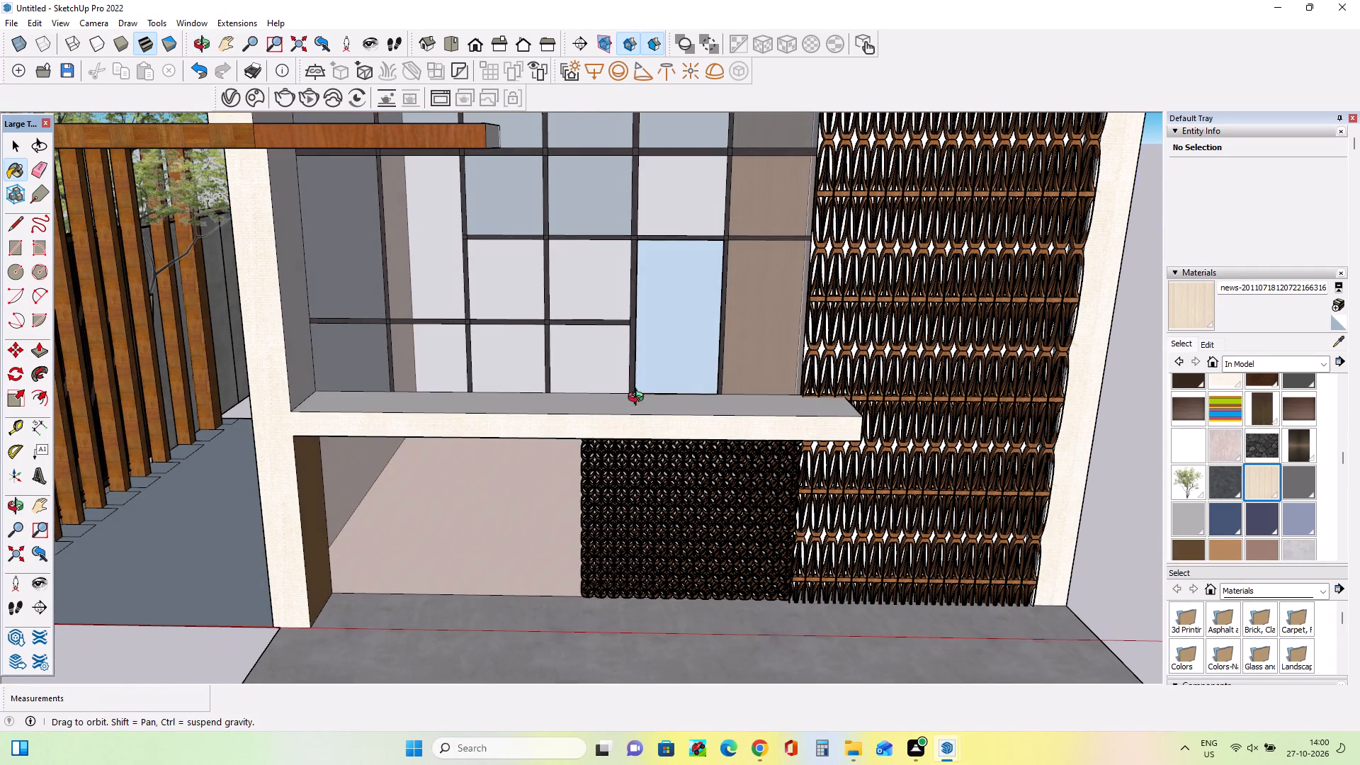
middle_click_drag(639, 399, 641, 392)
left_click(686, 305)
middle_click_drag(681, 370, 690, 363)
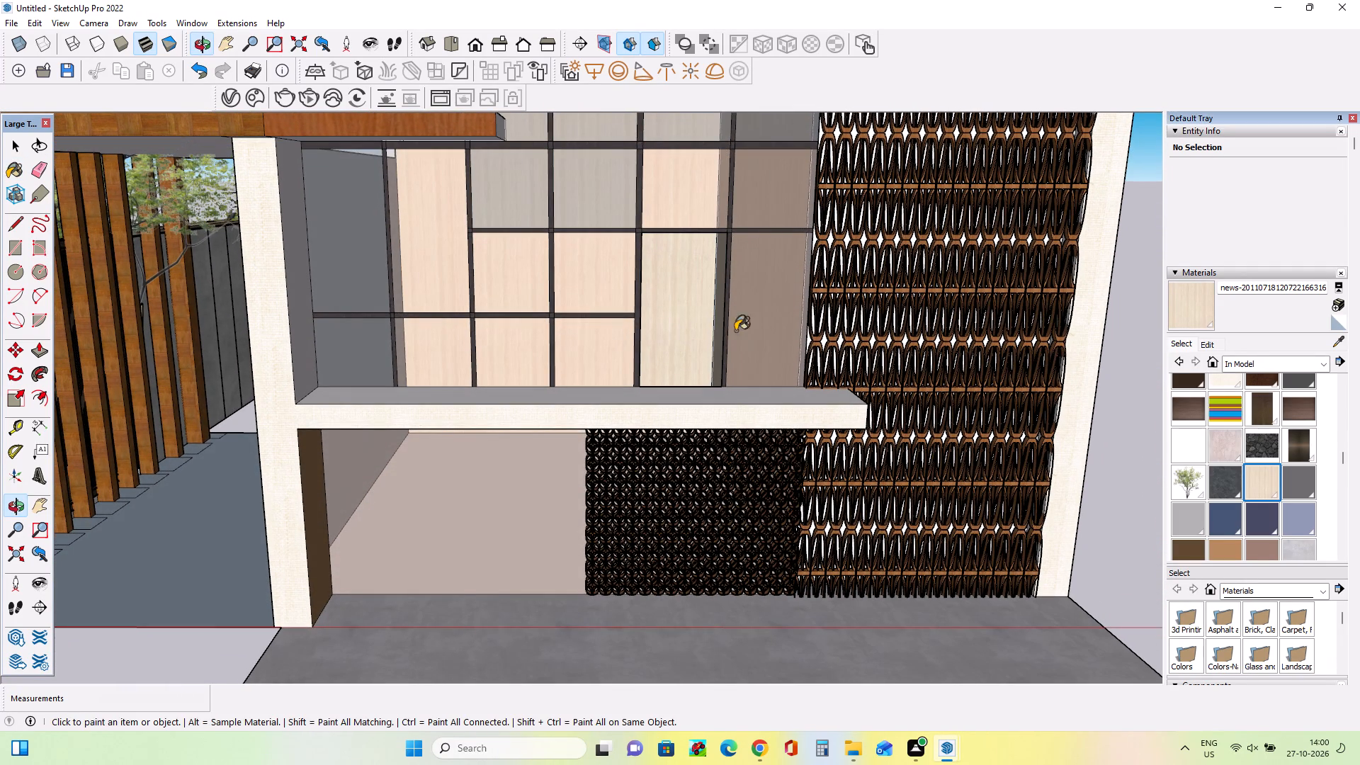
Repaint the interior wall surfaces behind the open pane with the cream material 材质25.
scroll(1256, 498, "down", 4)
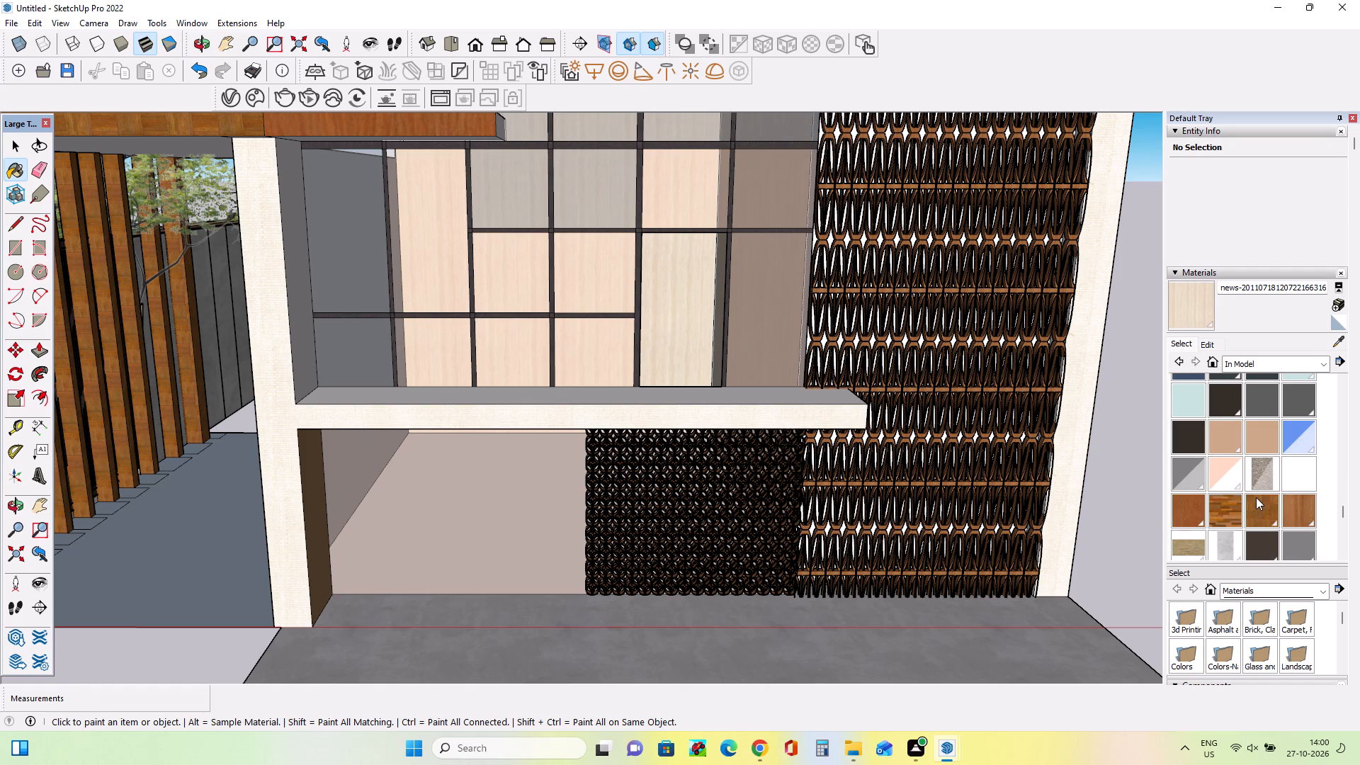
scroll(1256, 497, "down", 1)
scroll(1256, 497, "up", 3)
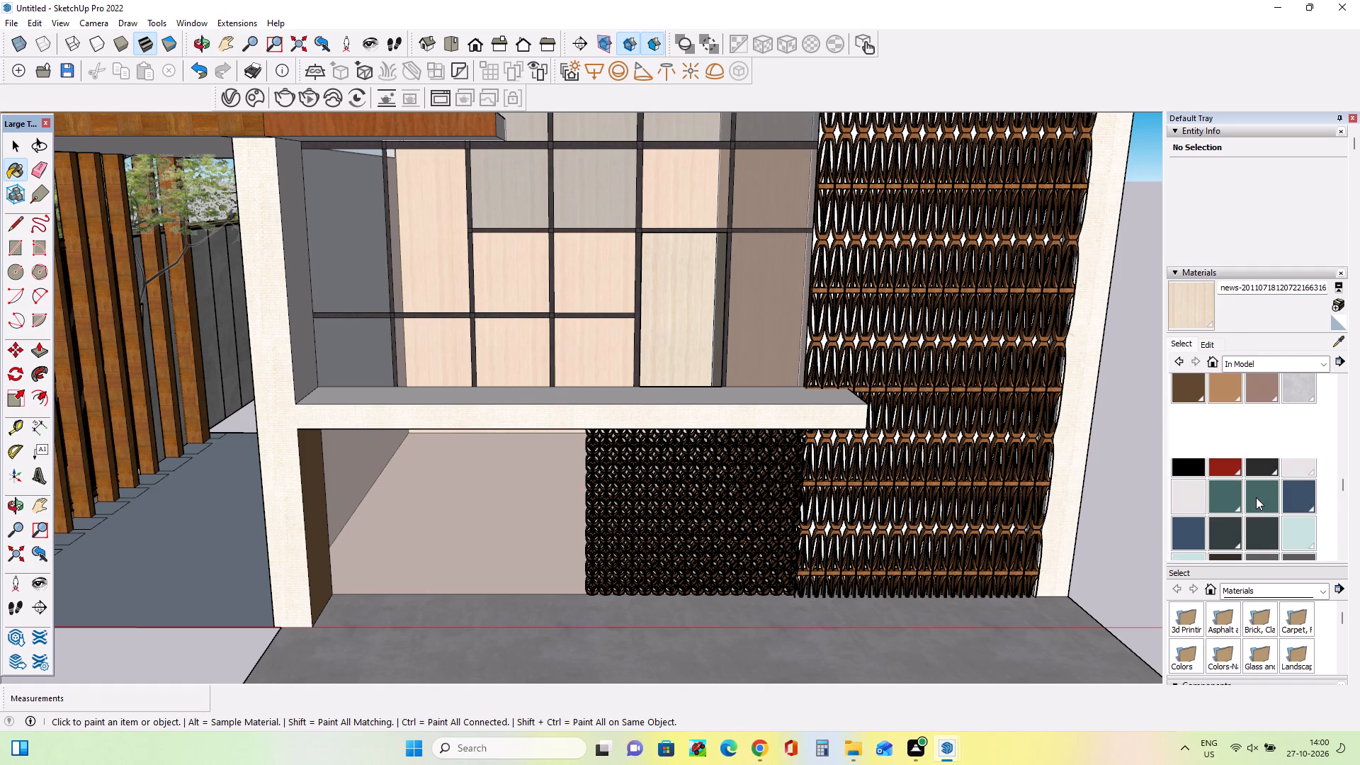
left_click(1186, 428)
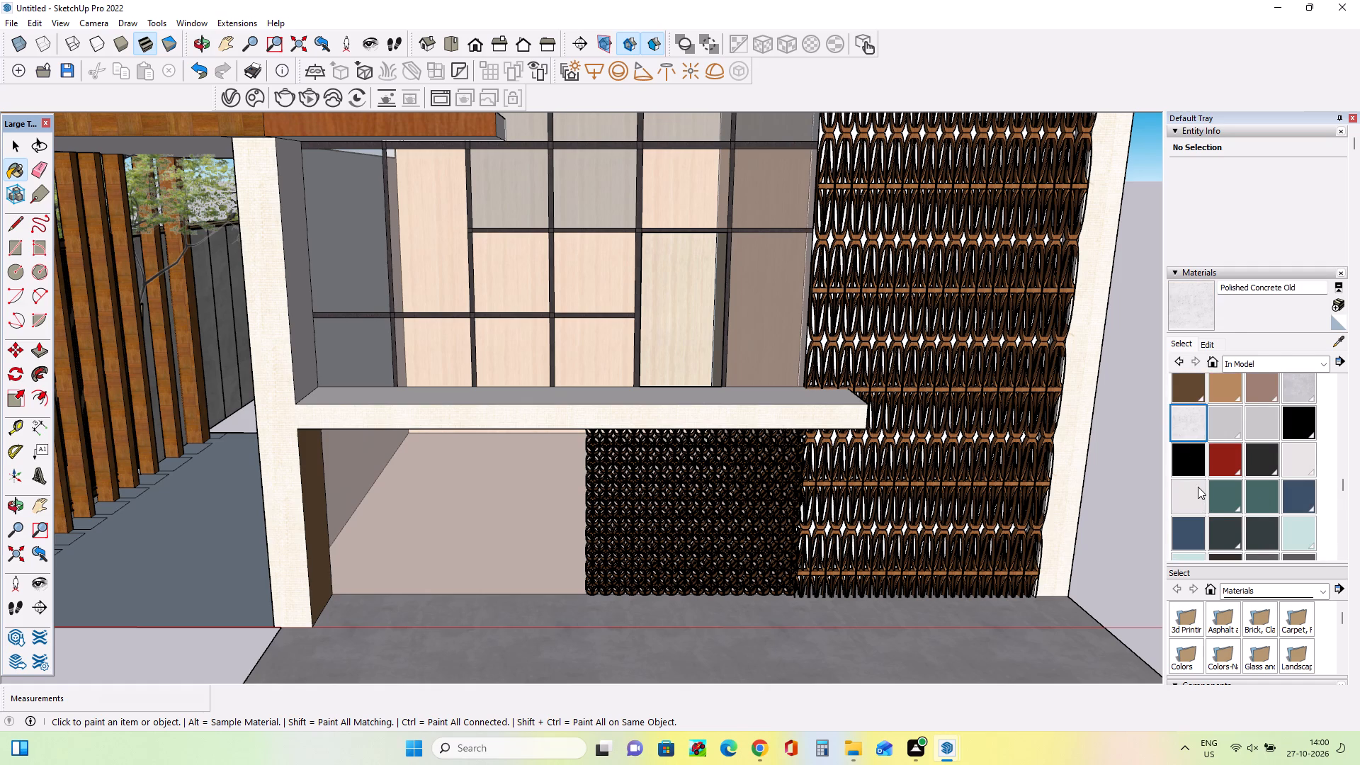
scroll(1198, 498, "up", 3)
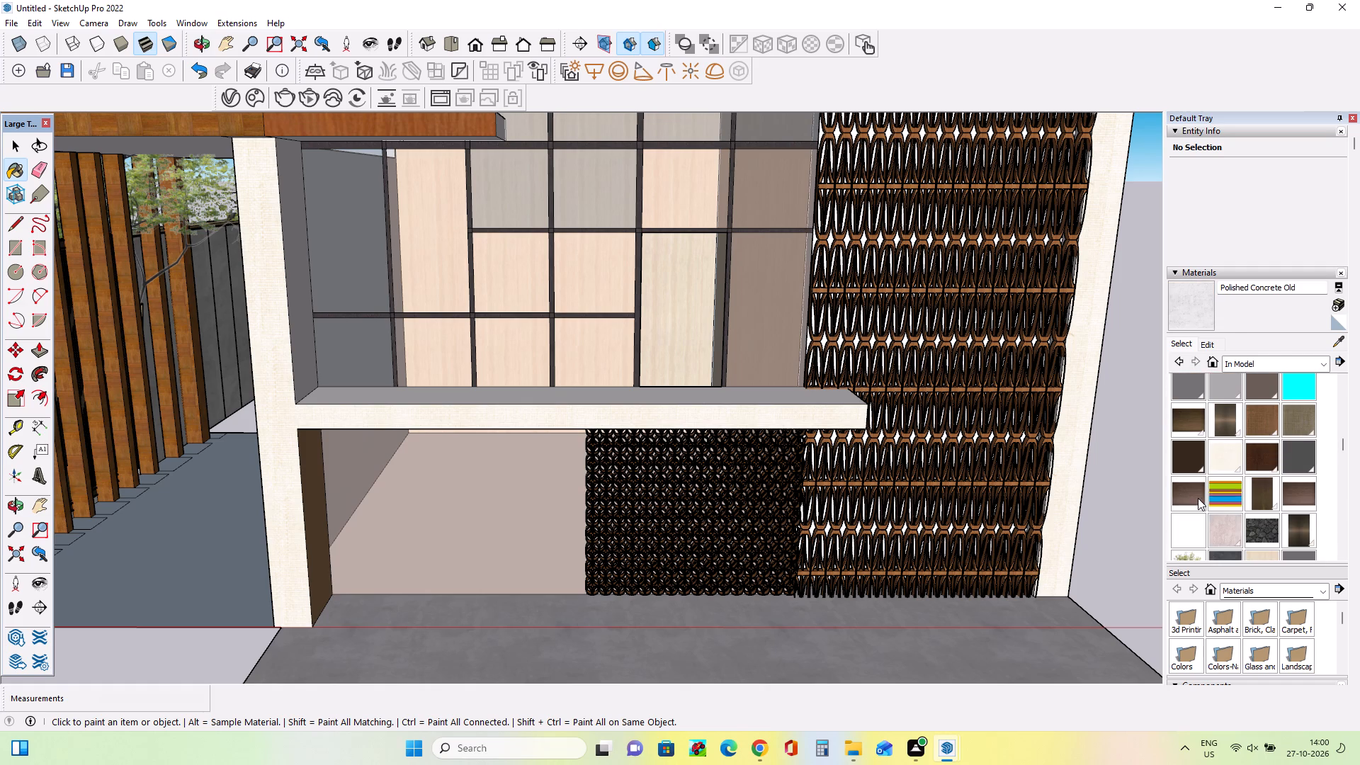
left_click(1230, 454)
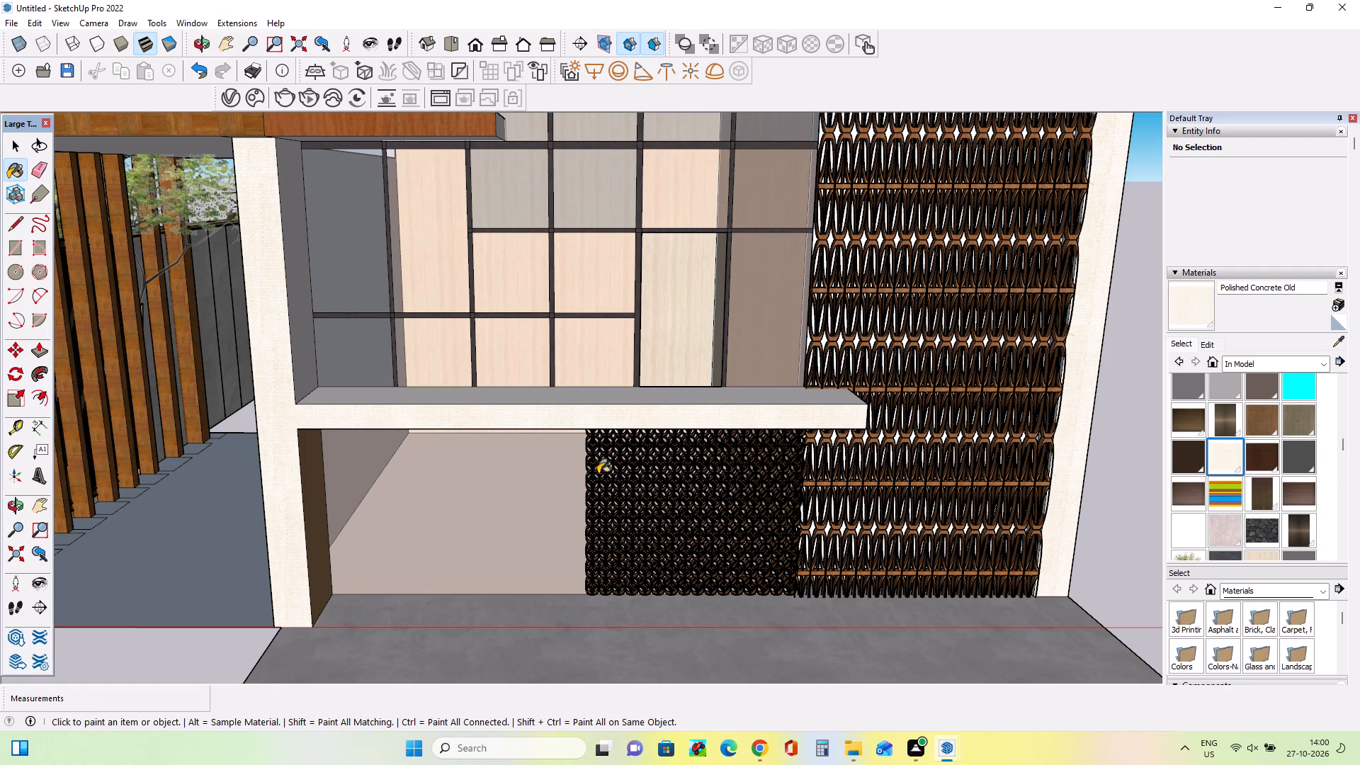
left_click(655, 344)
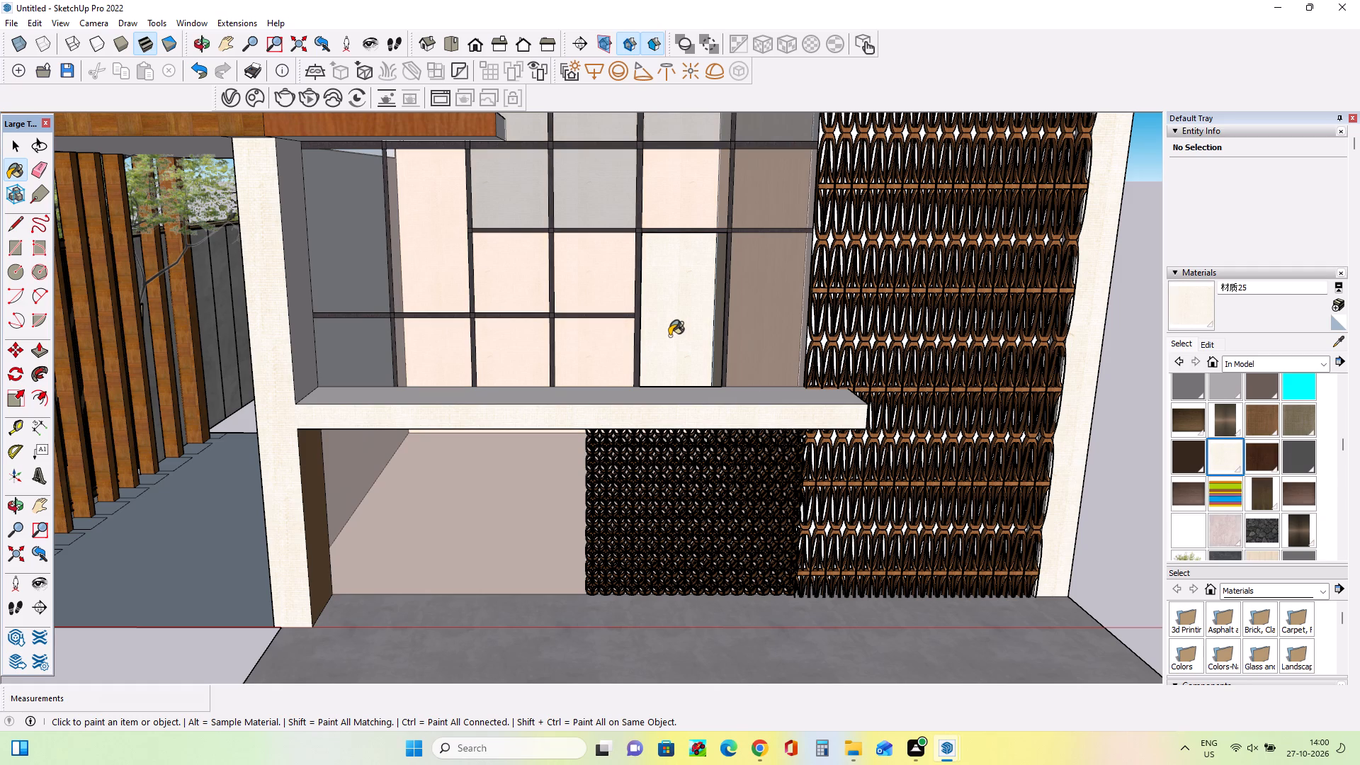
left_click(669, 336)
Draw a rectangle about 3' 7" by 1' 11" to close the open tall pane in the facade's bottom row.
middle_click_drag(669, 333, 623, 414)
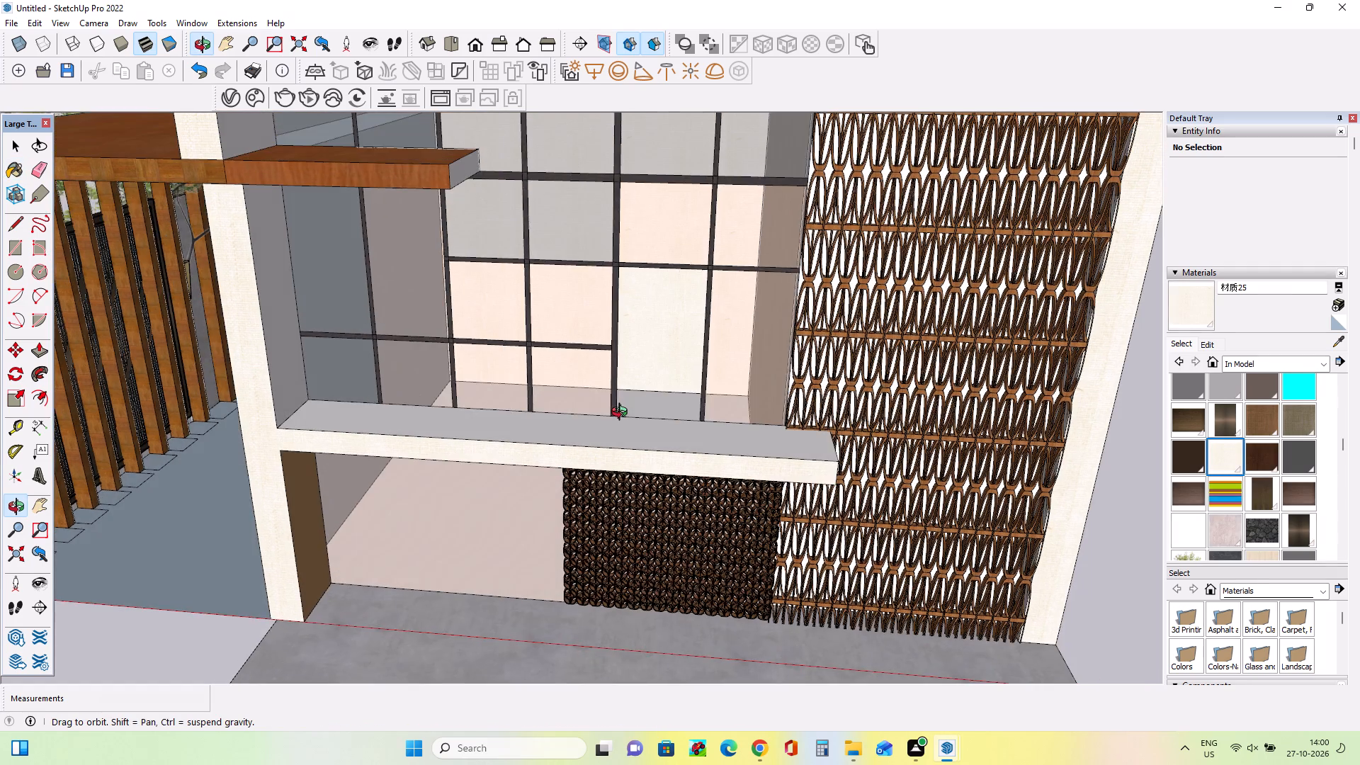
middle_click_drag(623, 414, 609, 262)
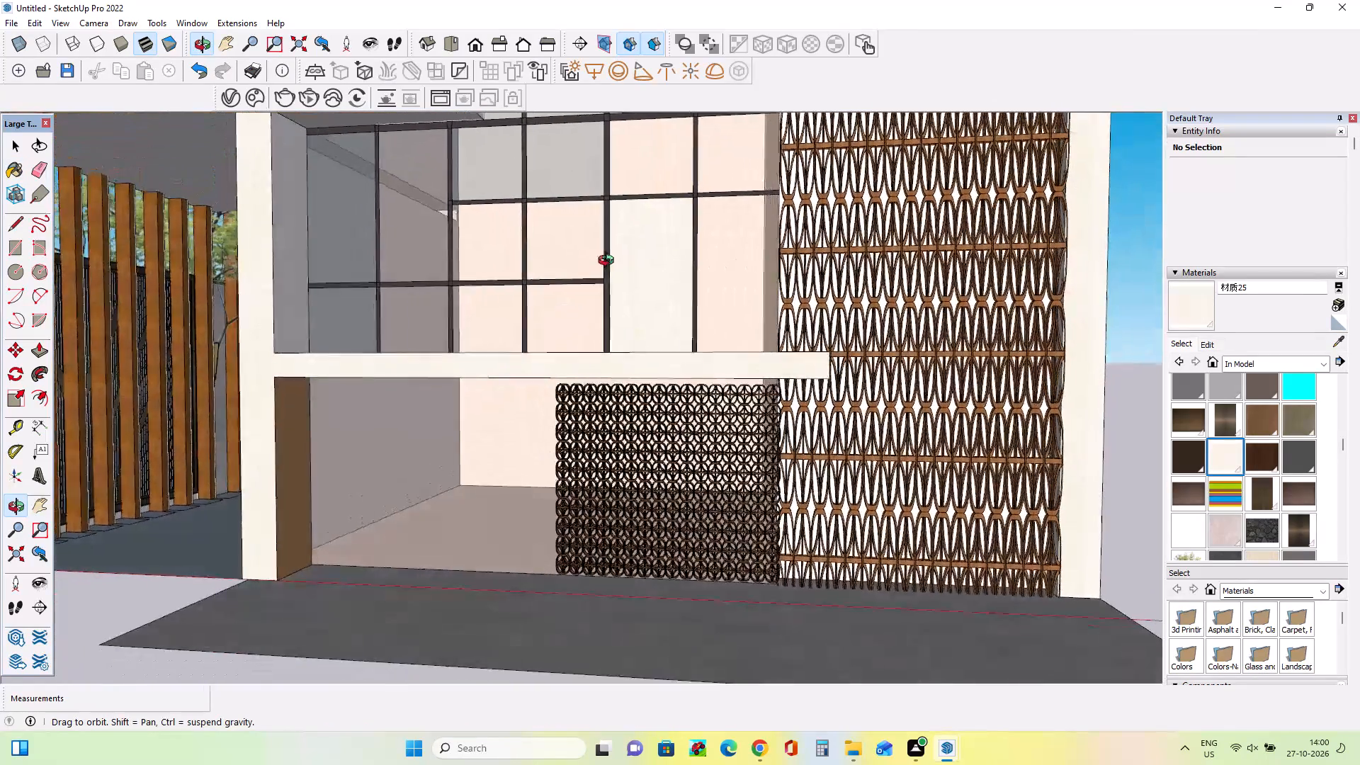
middle_click_drag(609, 262, 660, 322)
scroll(660, 322, "down", 7)
middle_click_drag(697, 322, 715, 310)
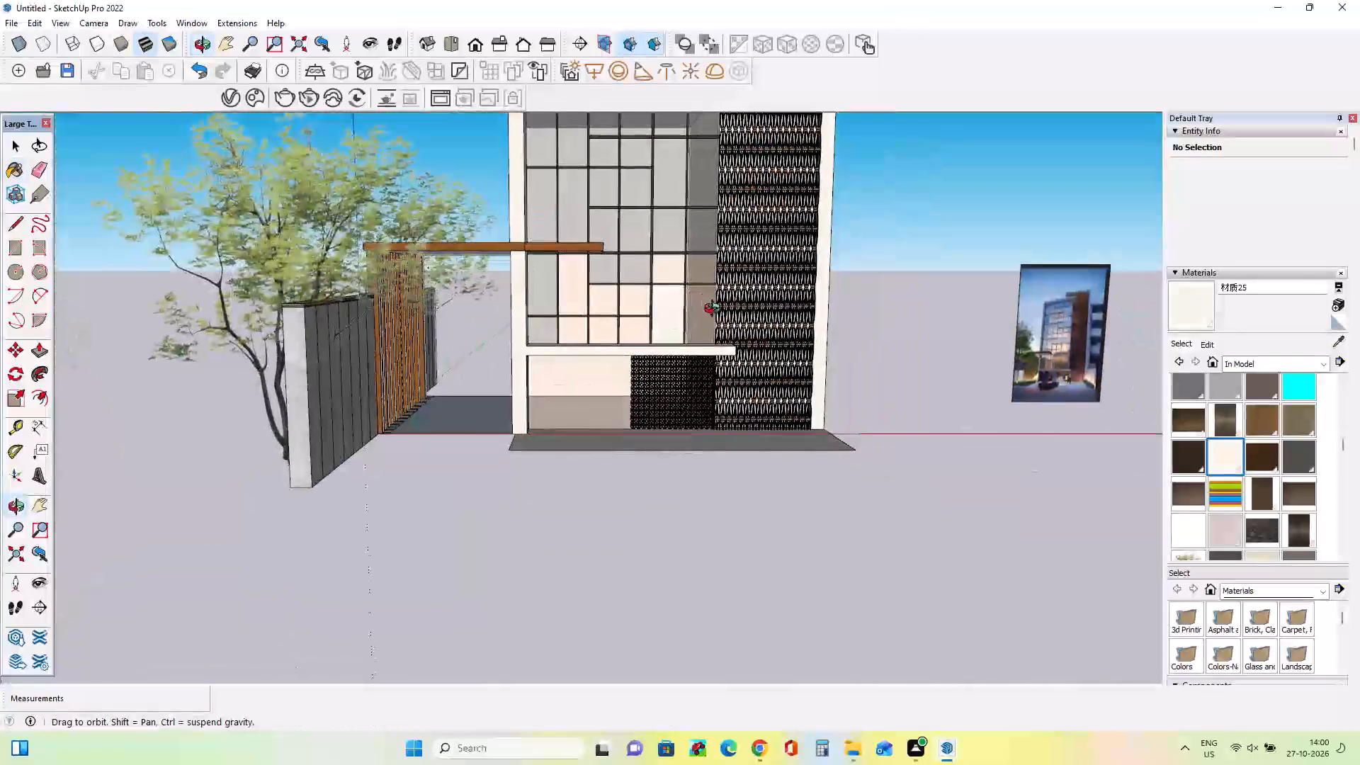
middle_click_drag(715, 310, 715, 314)
scroll(670, 280, "up", 5)
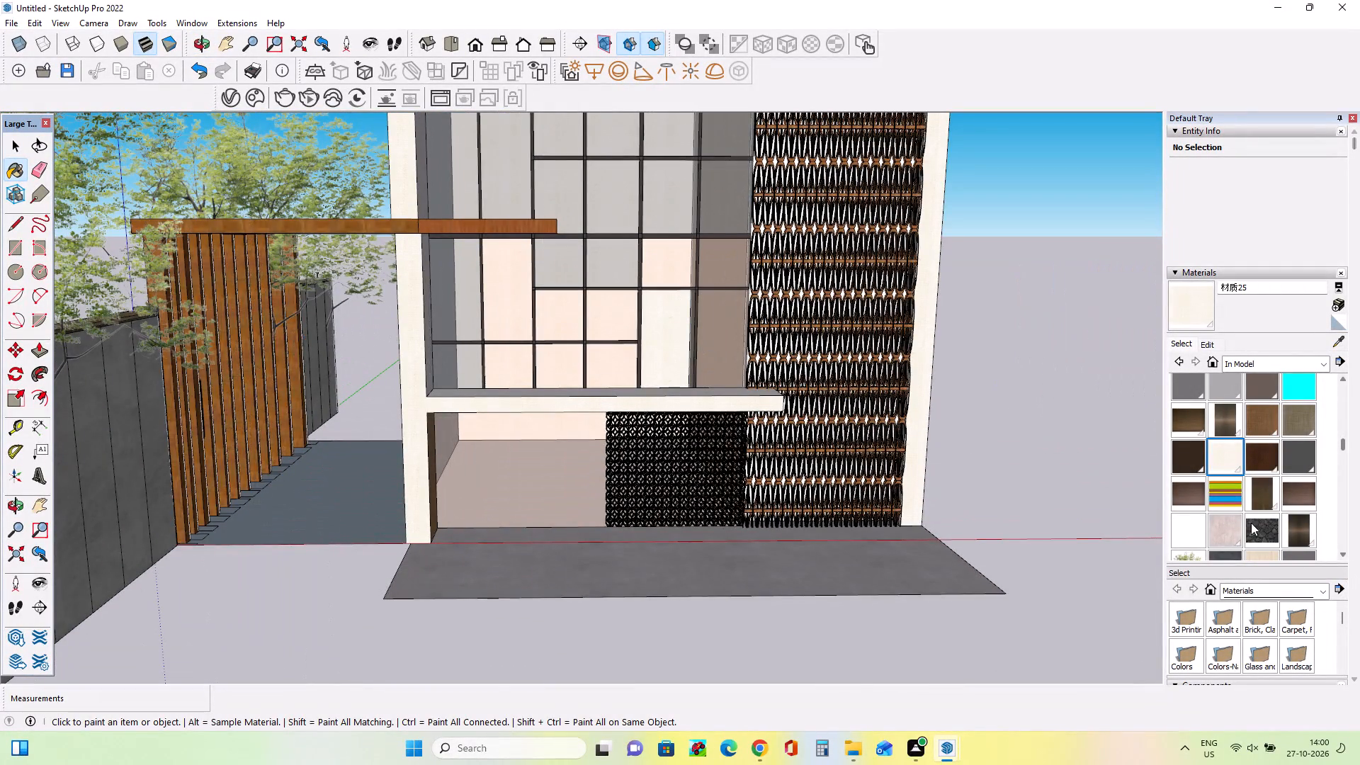
left_click(18, 237)
left_click(23, 251)
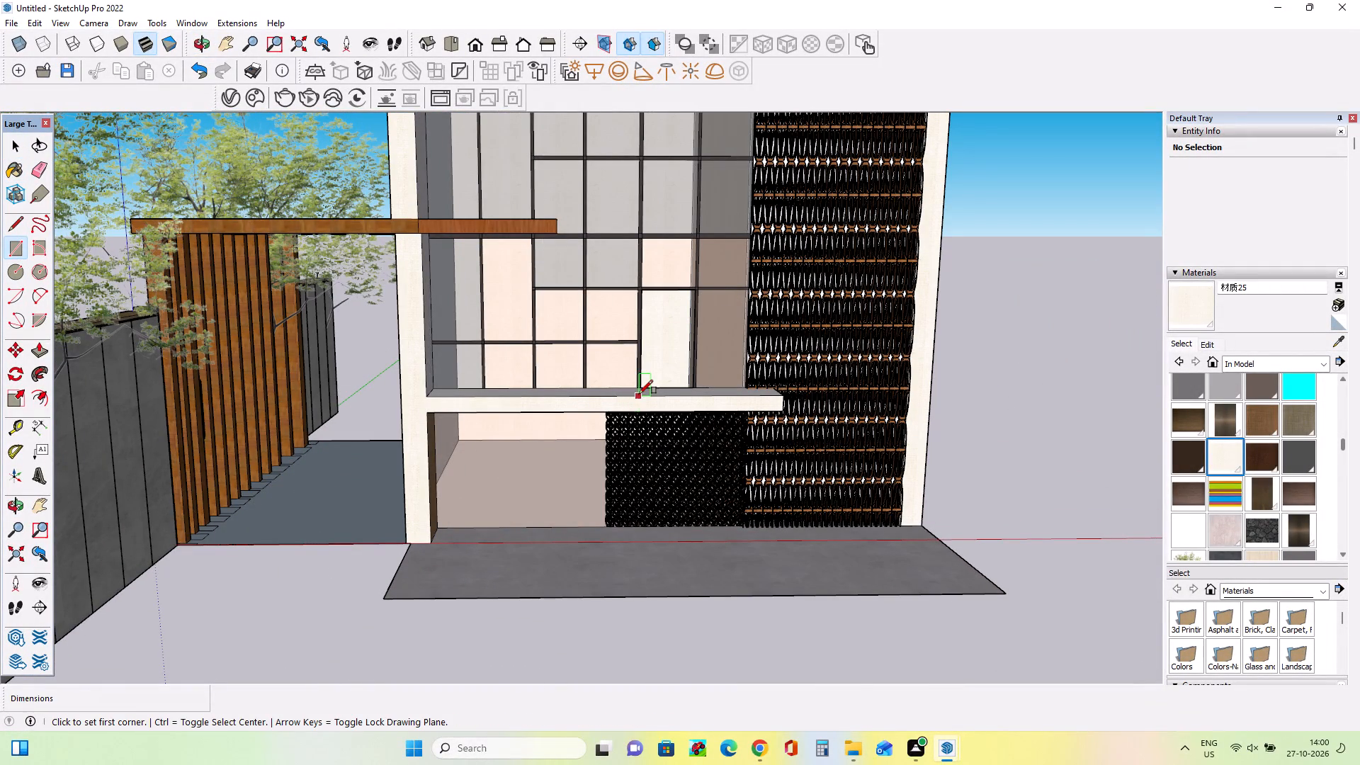
left_click(639, 390)
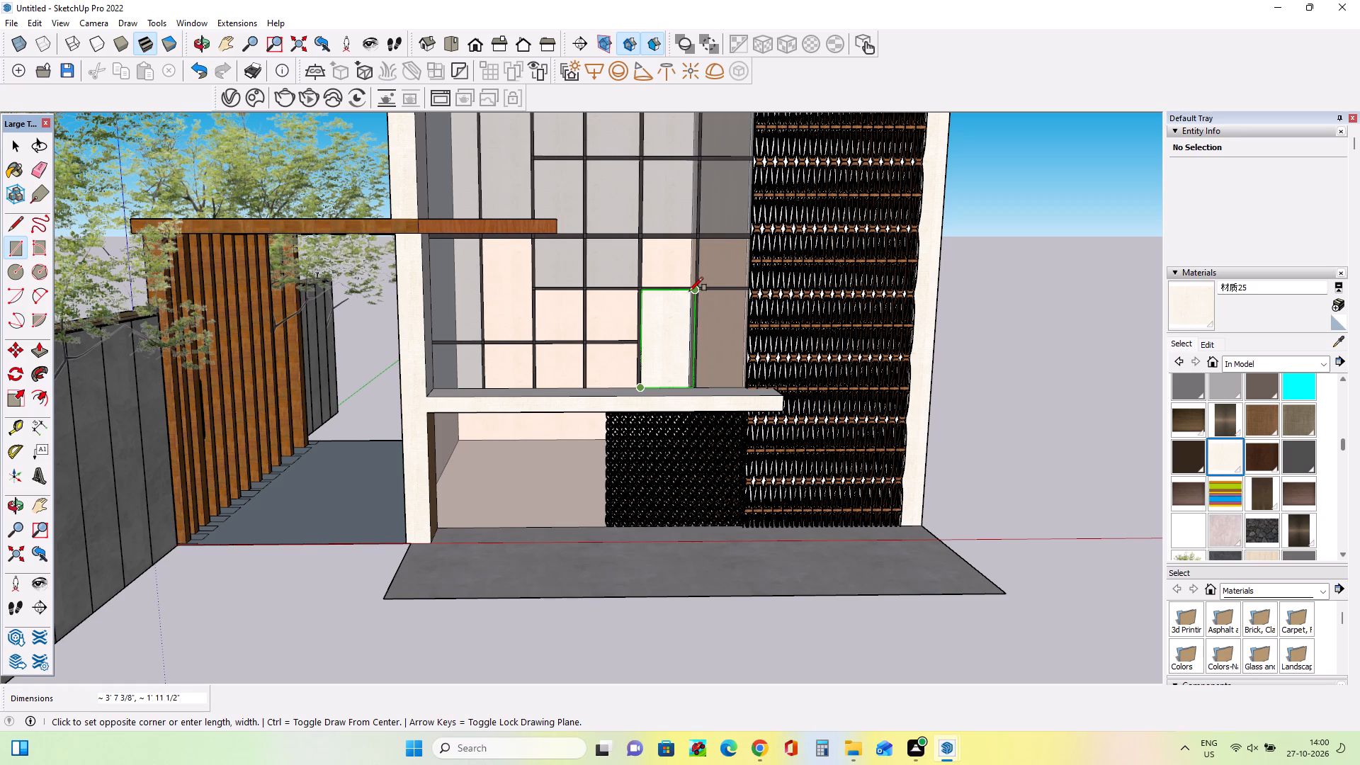
left_click(689, 291)
Paint the newly closed bottom-row pane with Translucent_Glass_Gold.
middle_click_drag(693, 365, 664, 409)
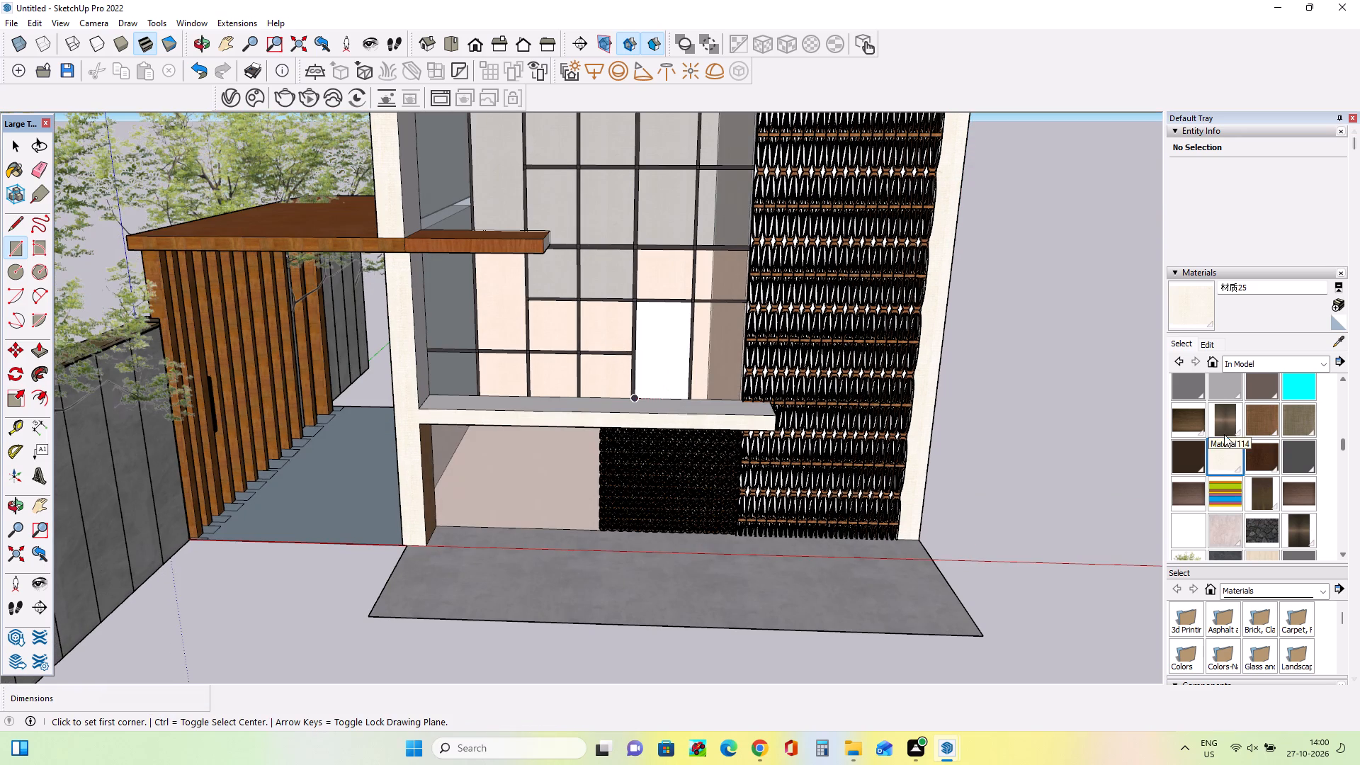
scroll(1224, 436, "down", 6)
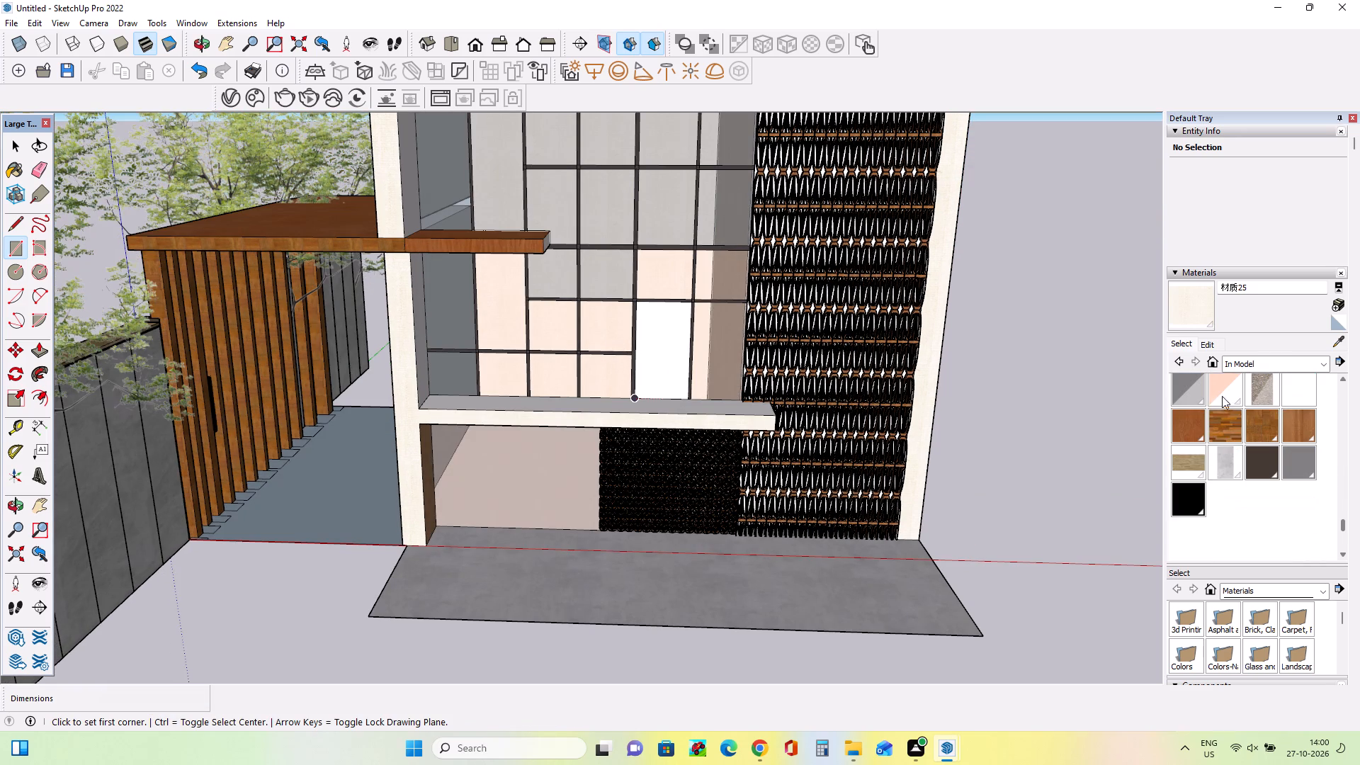
left_click(1222, 396)
left_click(661, 346)
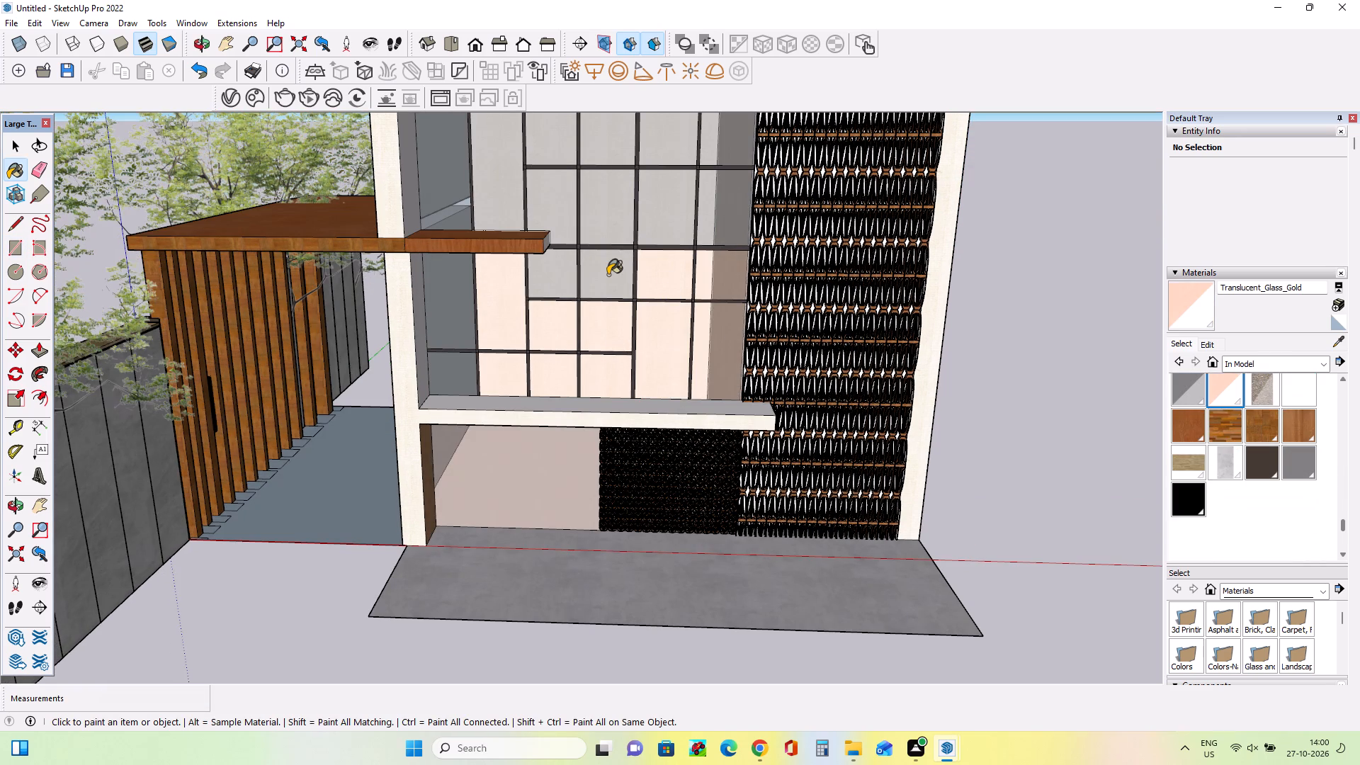
Repaint the gray middle and right-hand facade panes around and above the wooden canopy level with Translucent_Glass_Gold.
left_click(607, 276)
left_click(615, 220)
left_click(669, 202)
left_click(720, 210)
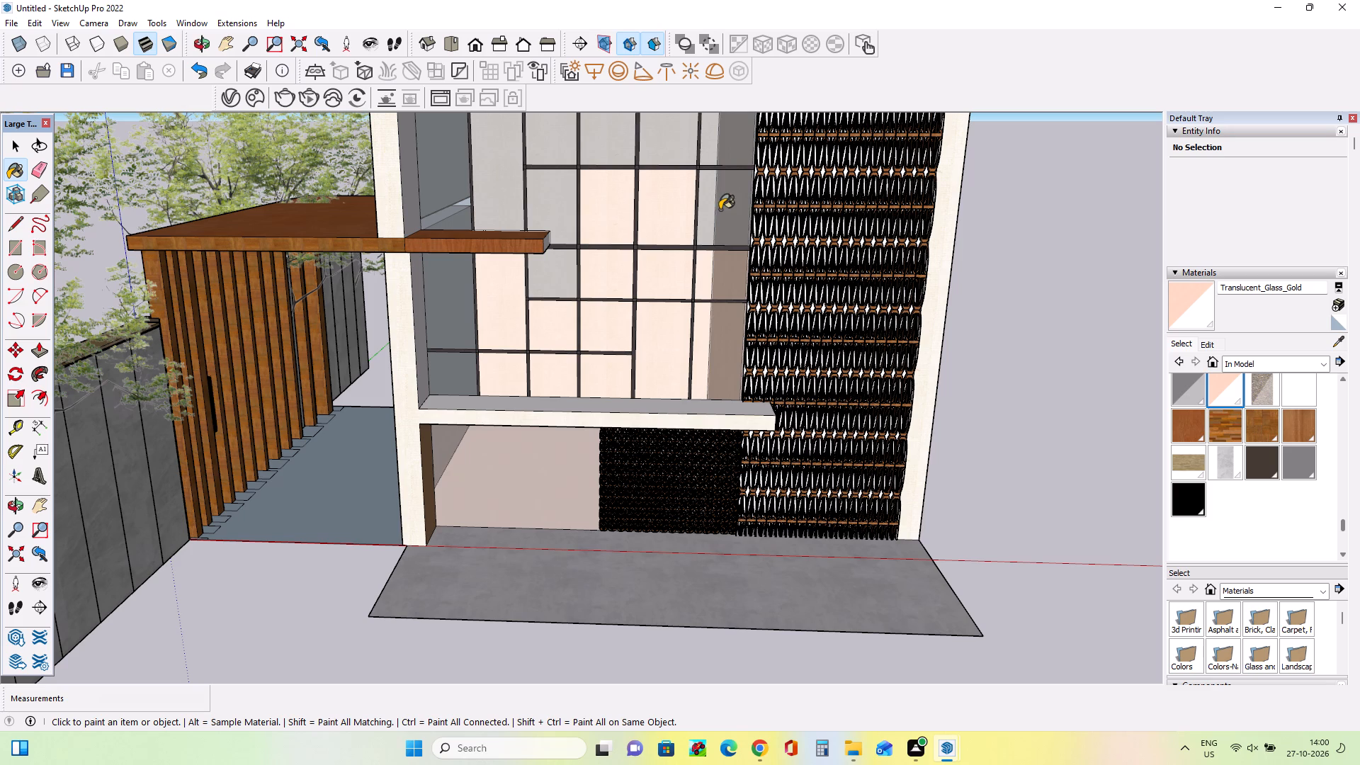
left_click(722, 153)
left_click(664, 152)
left_click(606, 153)
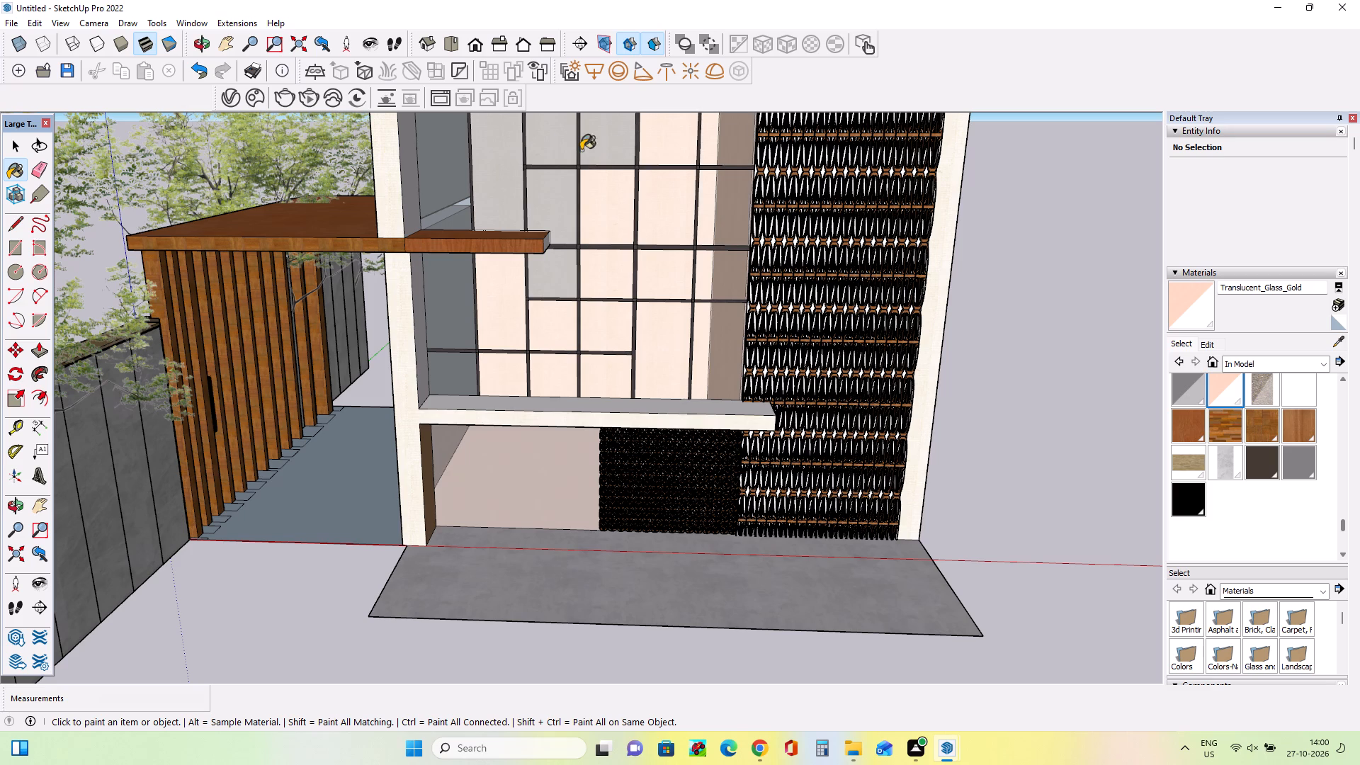
left_click(546, 141)
left_click(555, 211)
left_click(557, 271)
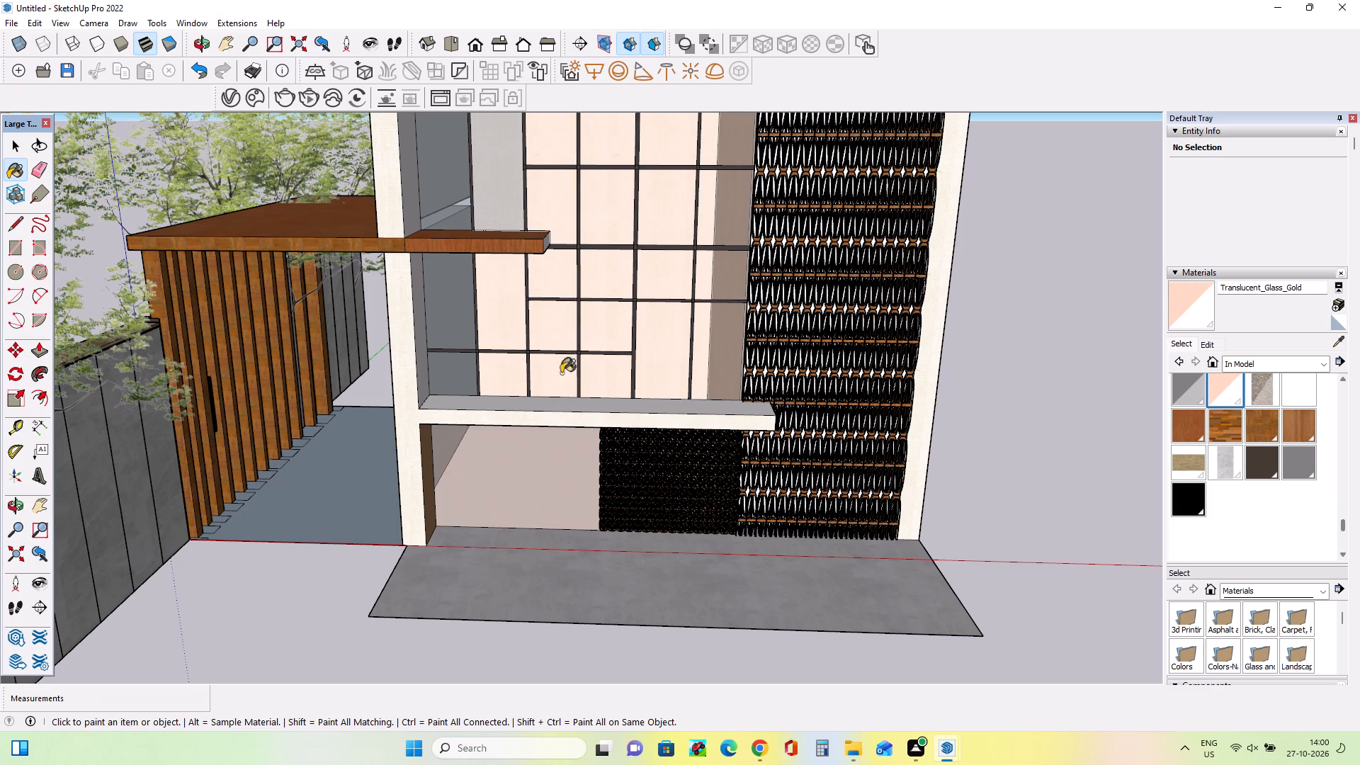
Paint the end face of the wooden canopy with Wood Cherry Original.
left_click(1185, 416)
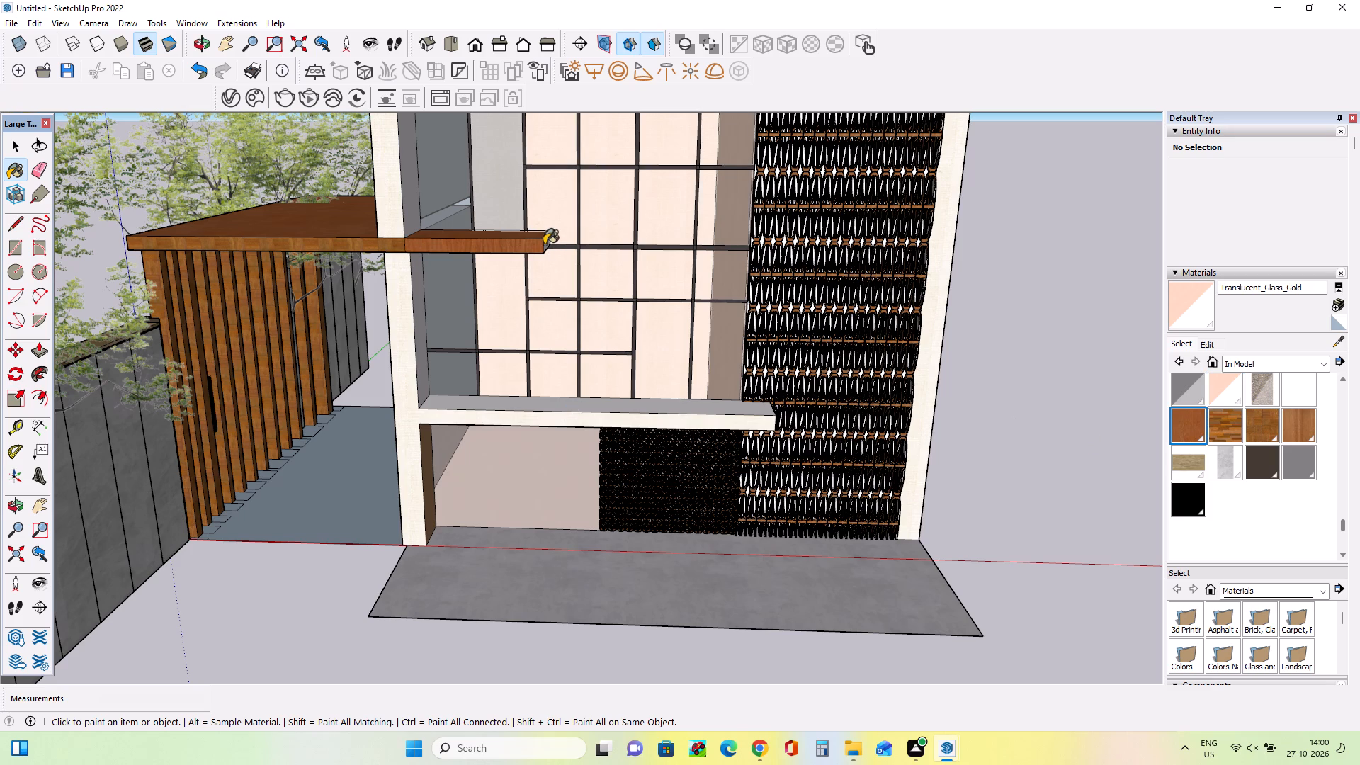
left_click(547, 244)
Draw a ground rectangle about 9' 1" by 5' 1" from the slatted screen's front base to the concrete slab's front edge.
scroll(536, 449, "down", 2)
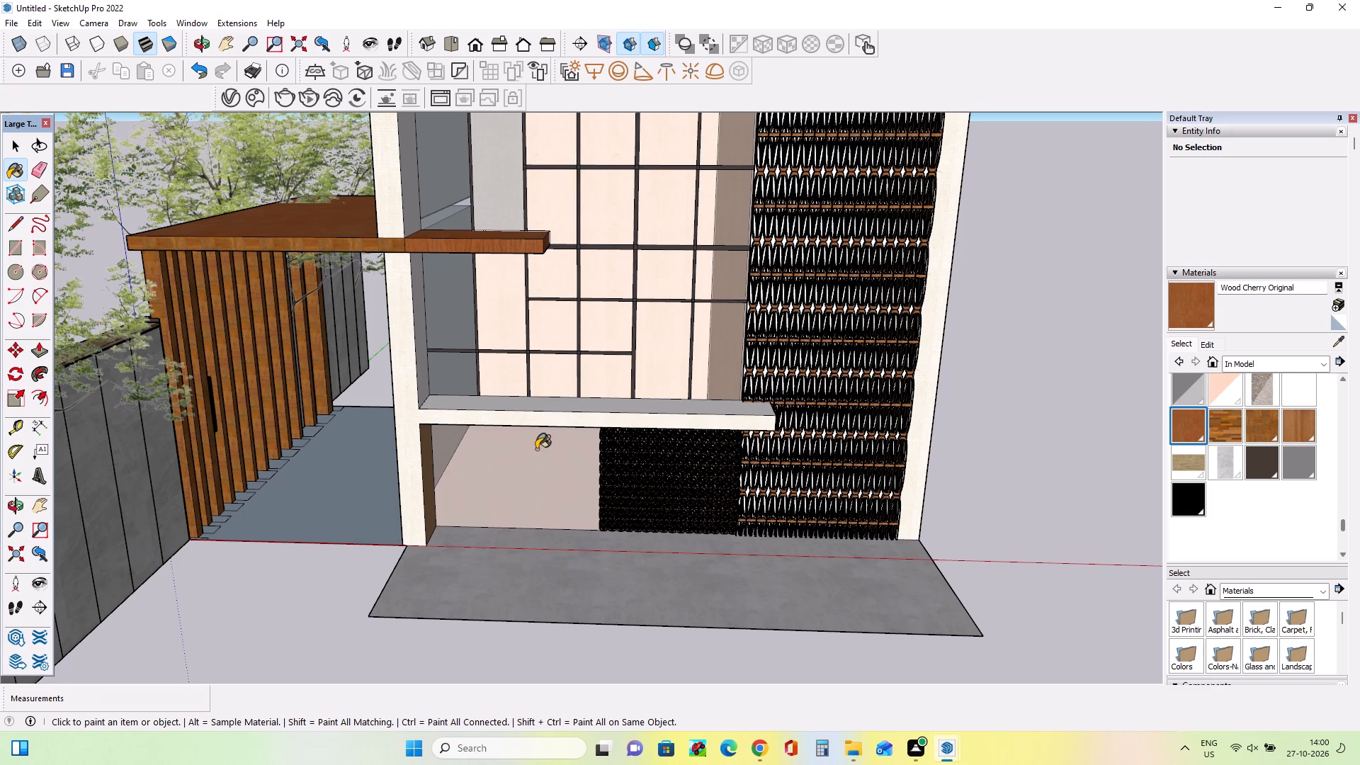
scroll(536, 449, "down", 4)
middle_click_drag(735, 488, 676, 482)
scroll(676, 482, "down", 3)
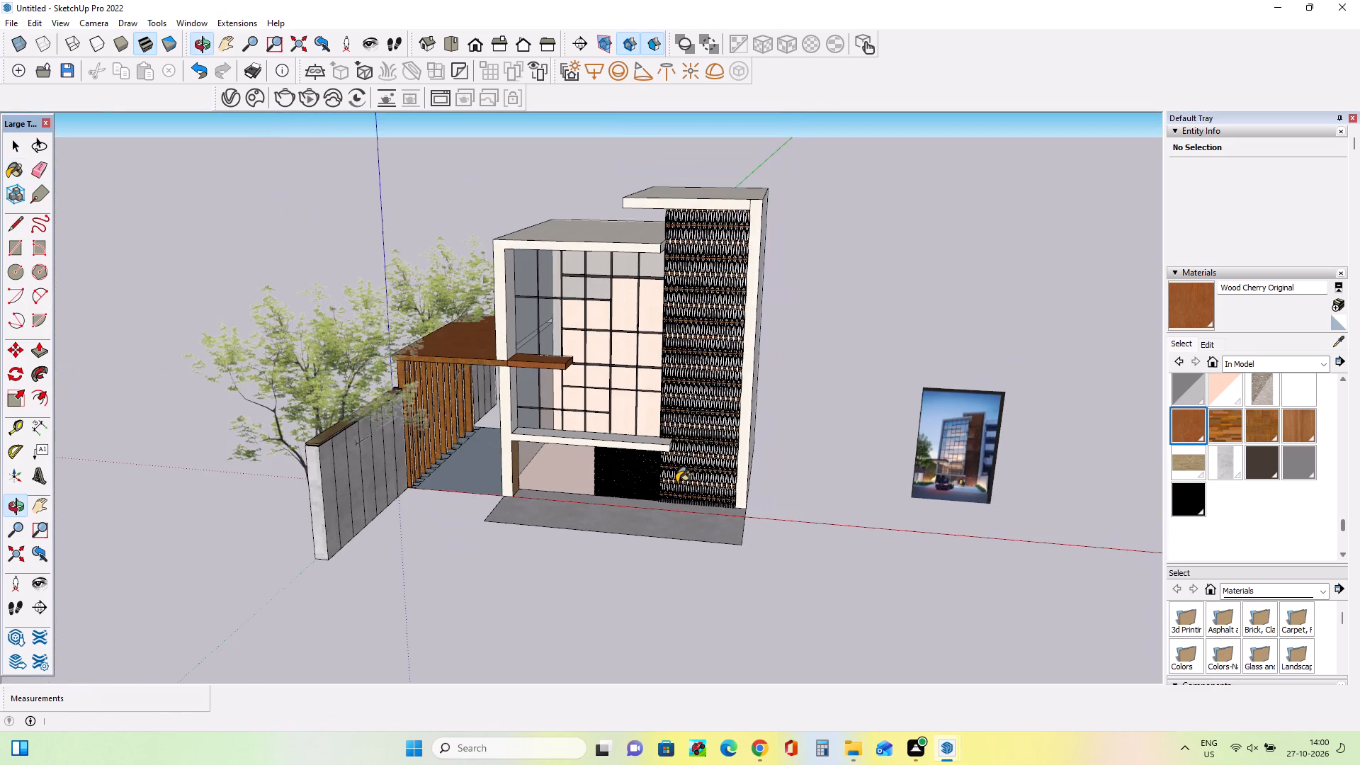
middle_click_drag(693, 395, 707, 348)
scroll(613, 359, "up", 3)
middle_click_drag(641, 363, 645, 363)
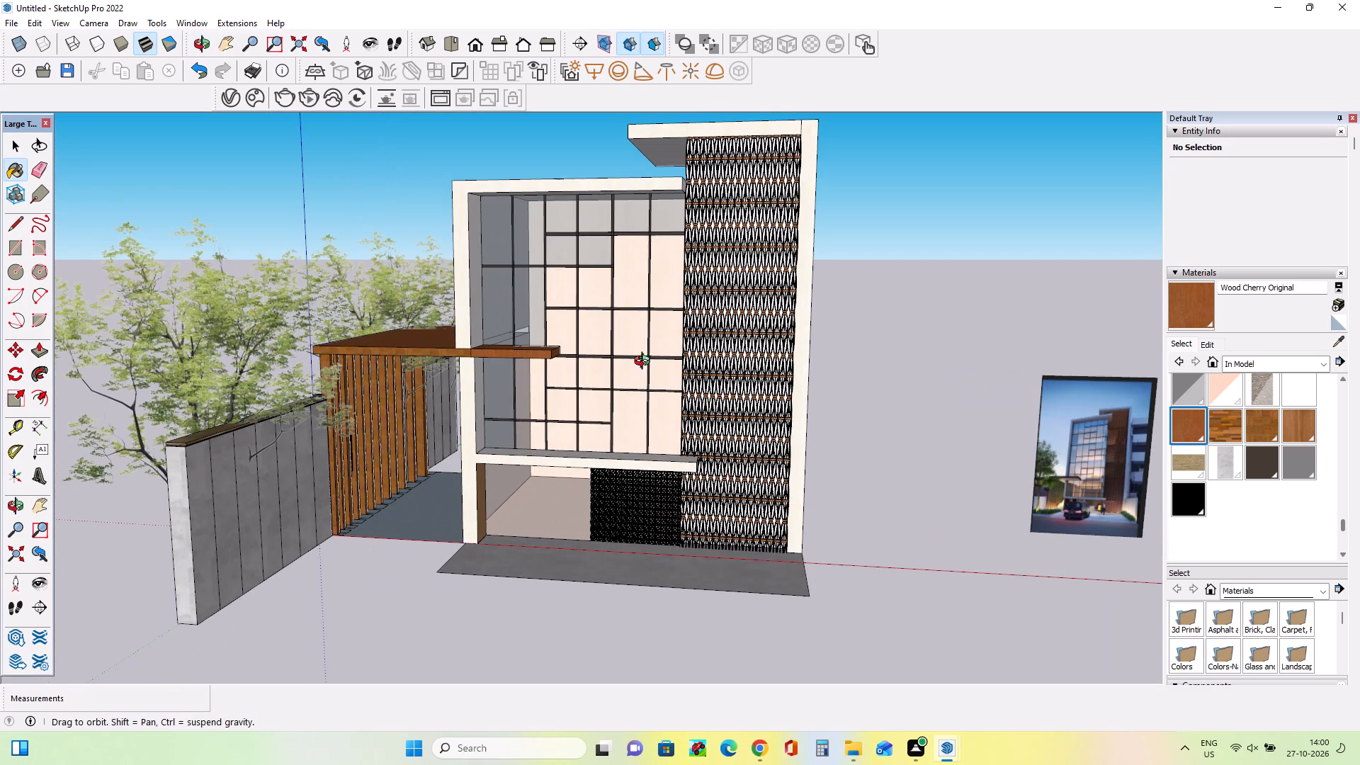
middle_click_drag(645, 363, 688, 367)
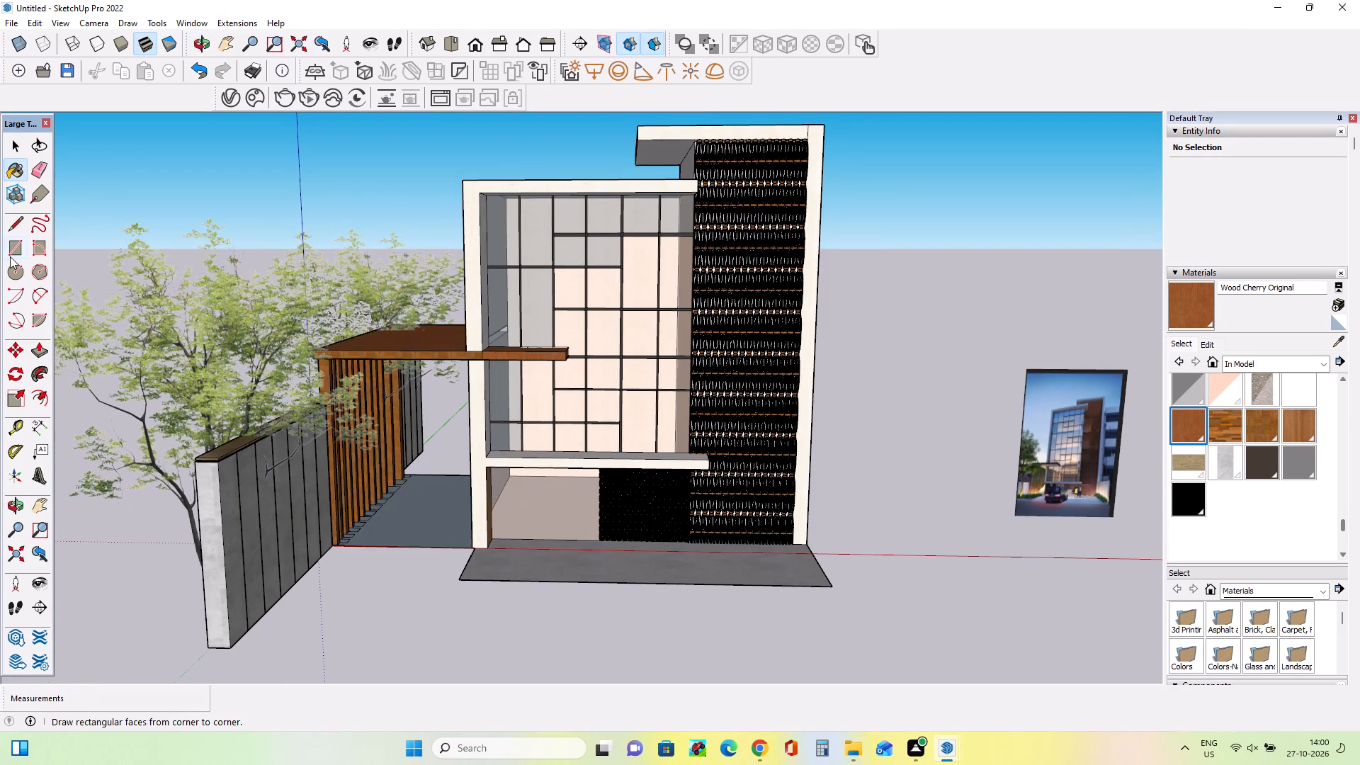
left_click(10, 256)
left_click(332, 543)
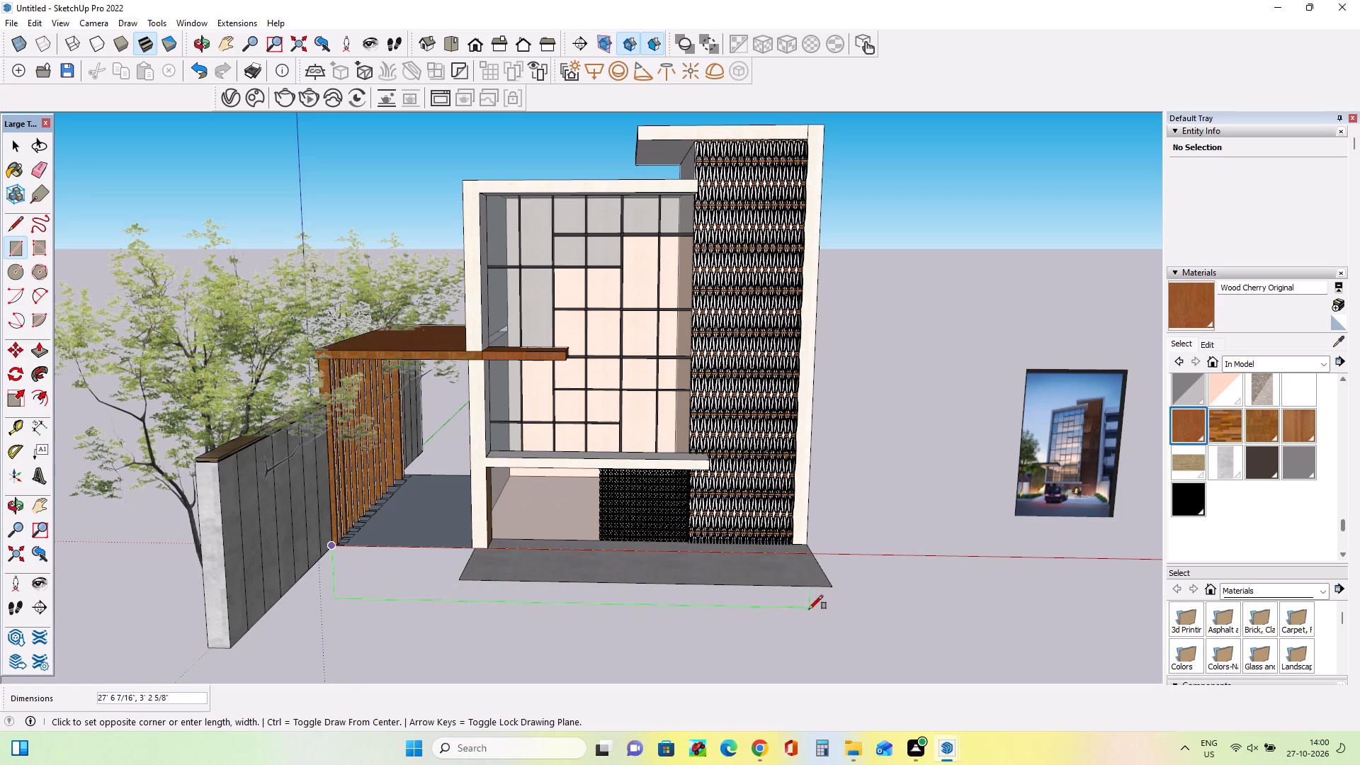
left_click(474, 581)
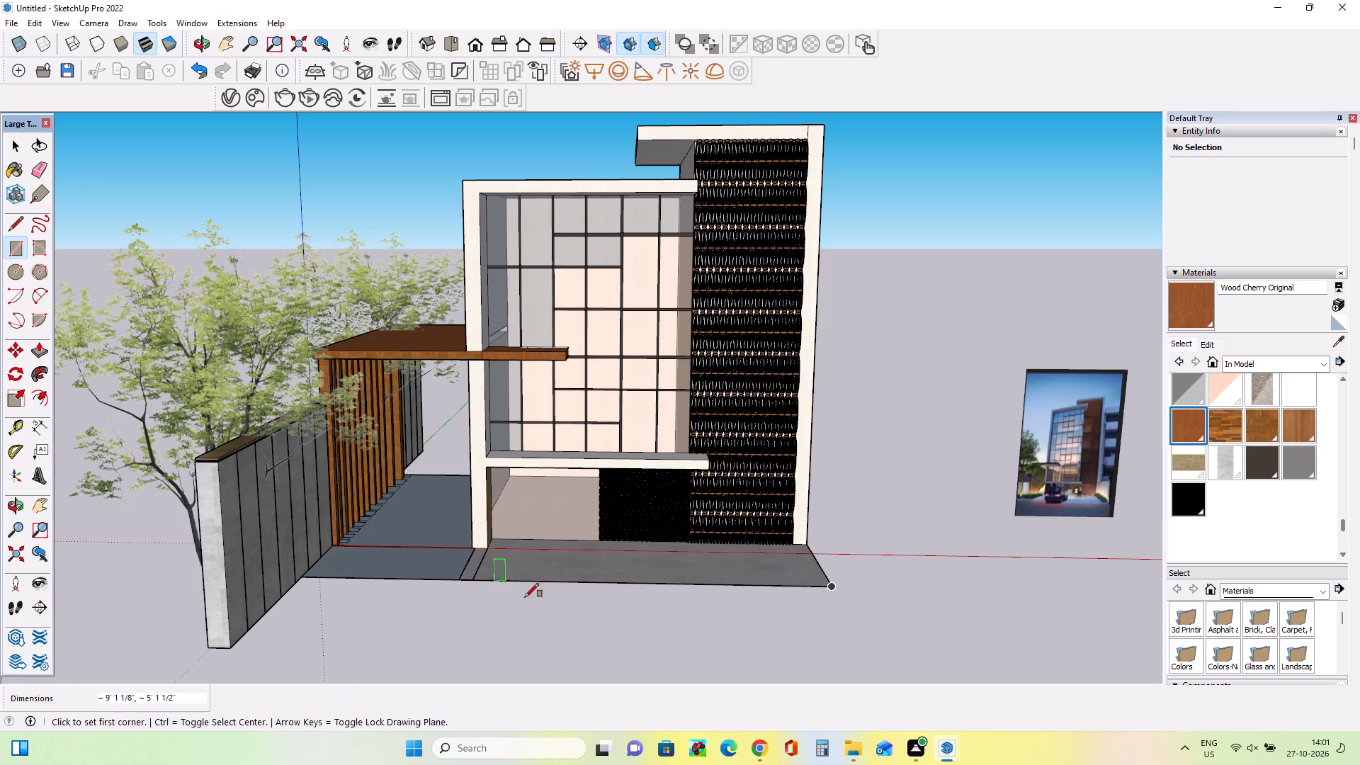
Draw a ground strip about 16' 6" by 2' 4" along the front edge of the concrete slab.
middle_click_drag(525, 597, 565, 645)
scroll(769, 616, "up", 1)
middle_click_drag(773, 617, 746, 599)
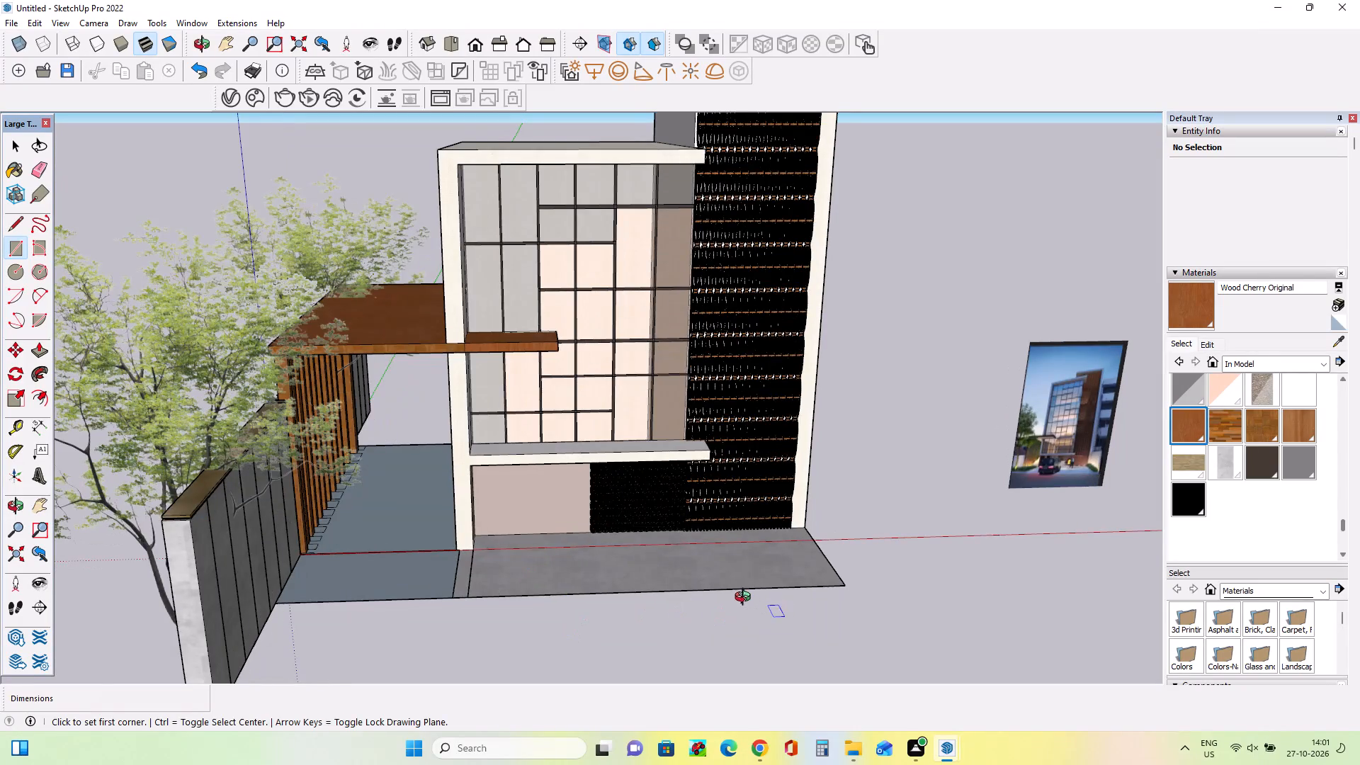
middle_click_drag(746, 599, 739, 584)
left_click(837, 589)
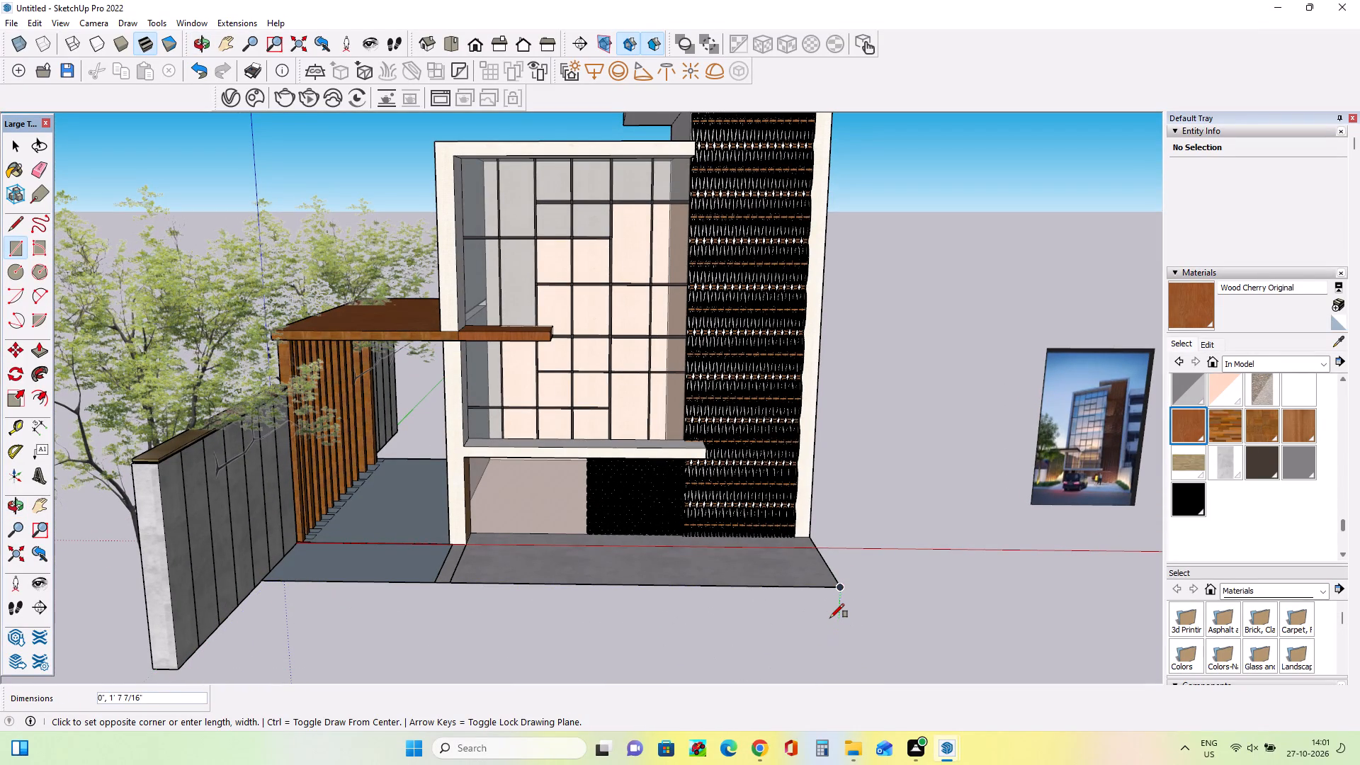
middle_click_drag(627, 543, 617, 620)
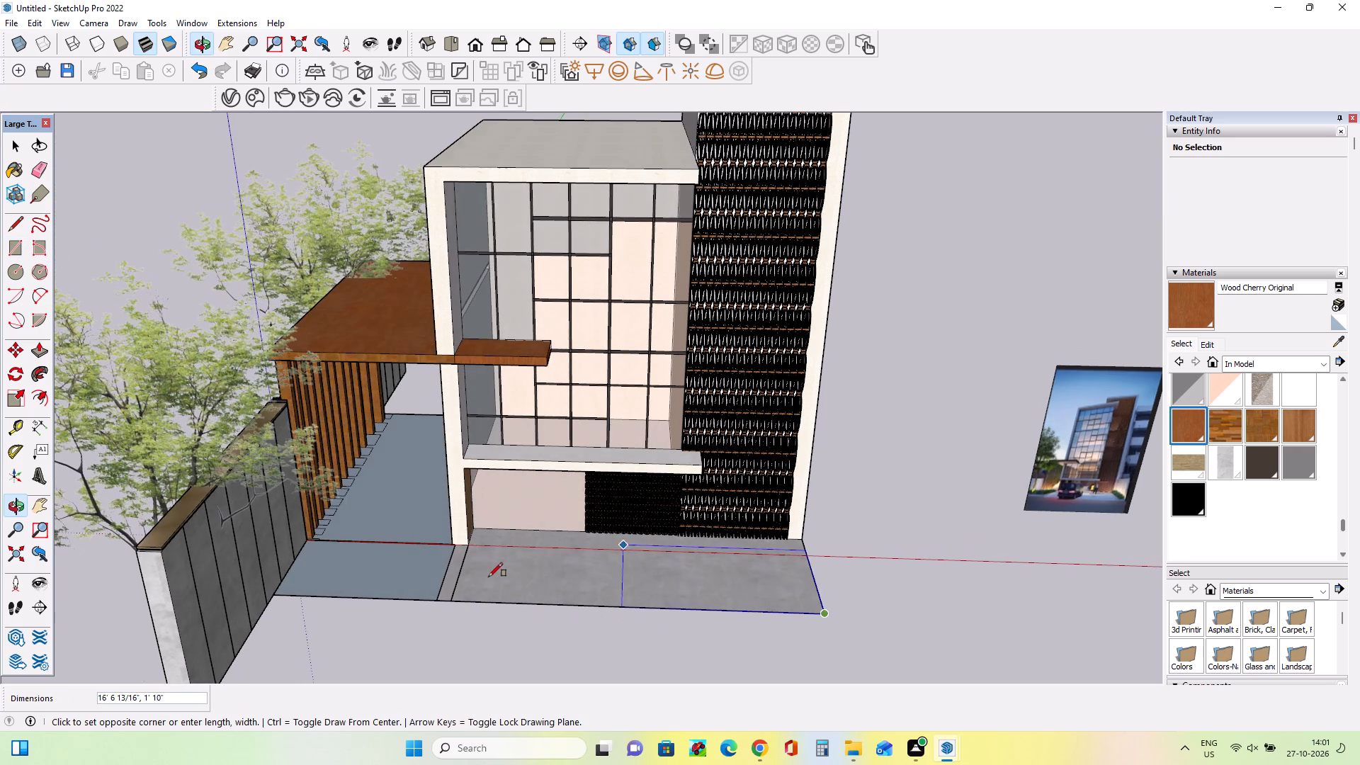
scroll(489, 577, "down", 7)
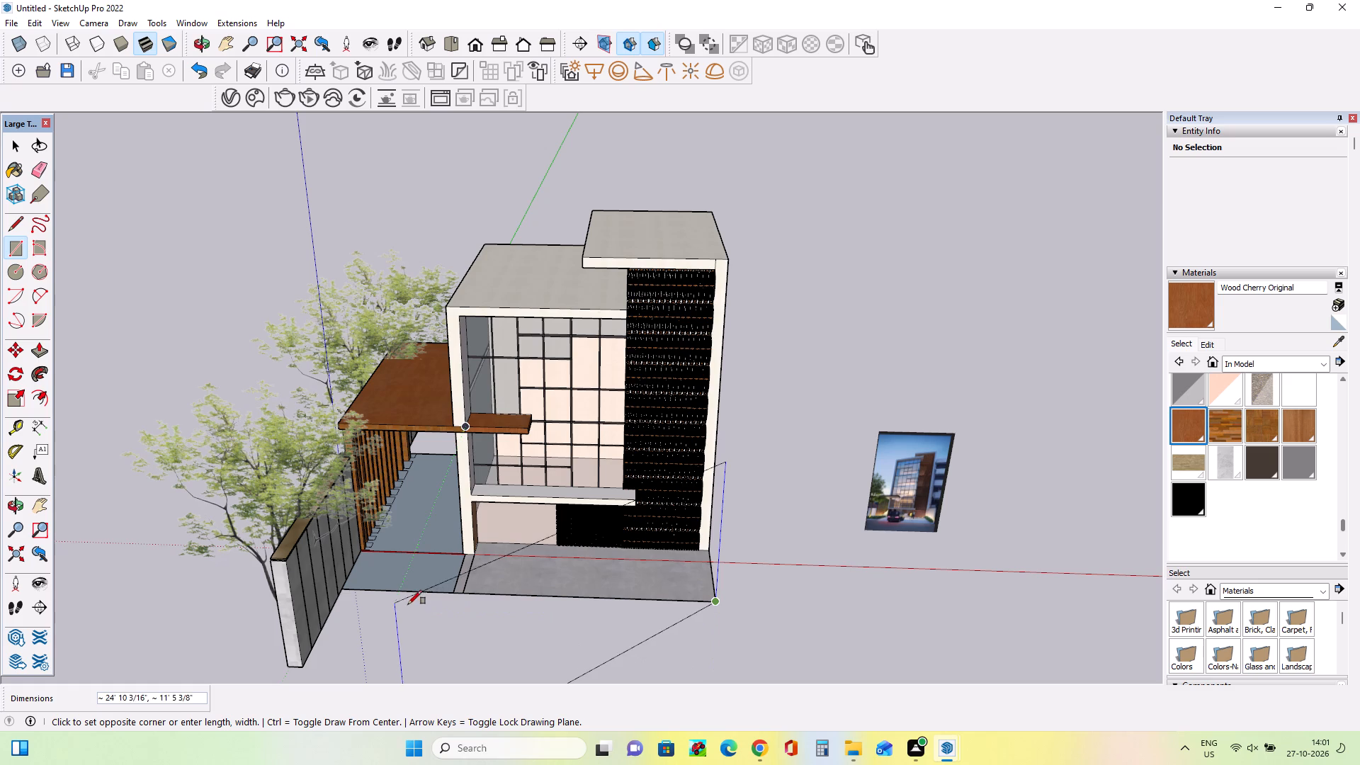
middle_click_drag(441, 606, 492, 633)
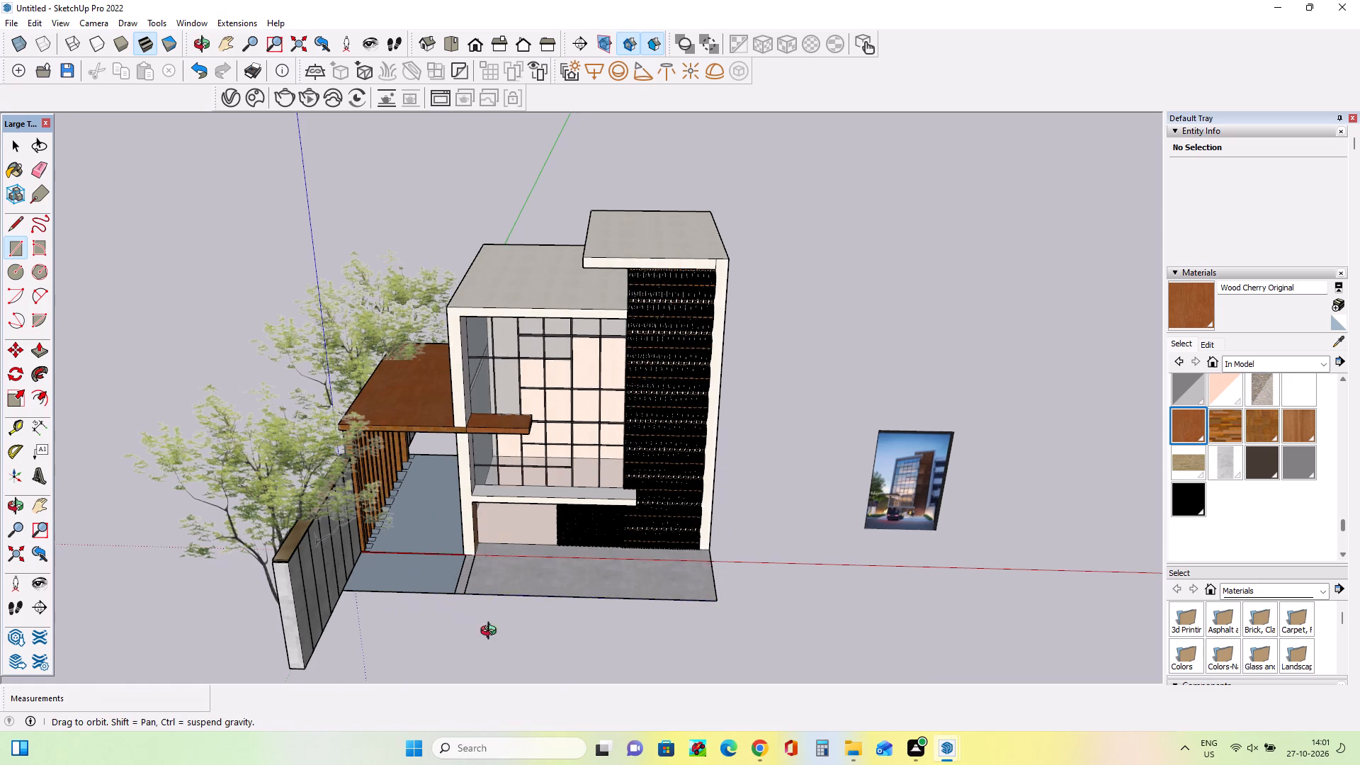
middle_click_drag(492, 633, 701, 594)
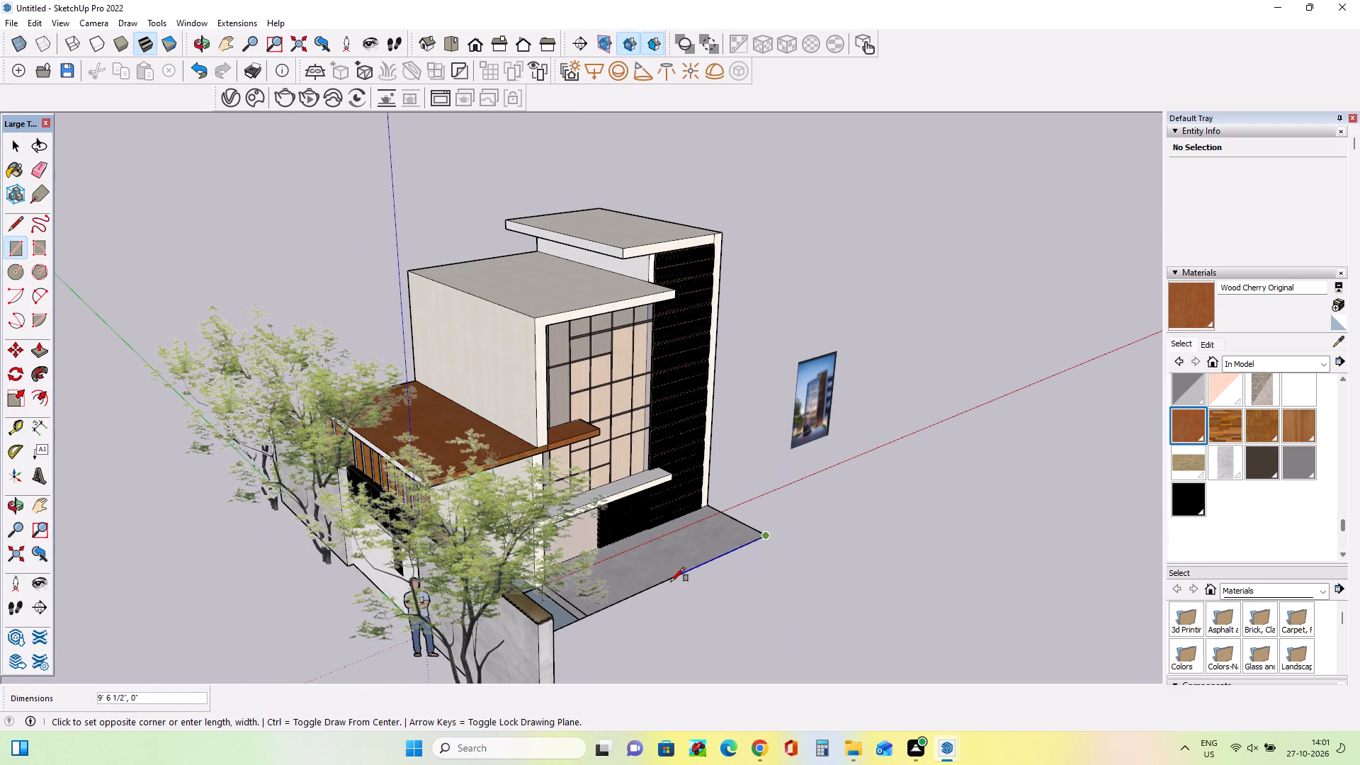
left_click(637, 629)
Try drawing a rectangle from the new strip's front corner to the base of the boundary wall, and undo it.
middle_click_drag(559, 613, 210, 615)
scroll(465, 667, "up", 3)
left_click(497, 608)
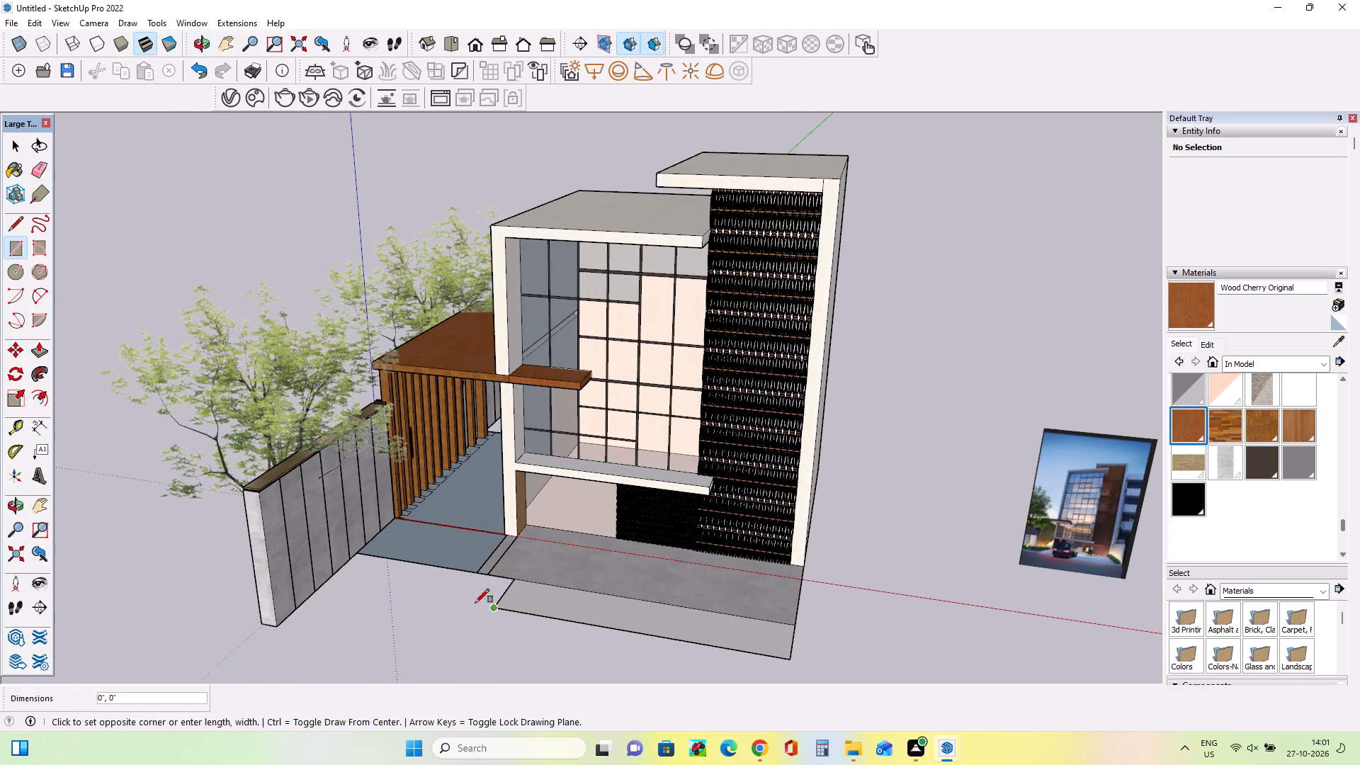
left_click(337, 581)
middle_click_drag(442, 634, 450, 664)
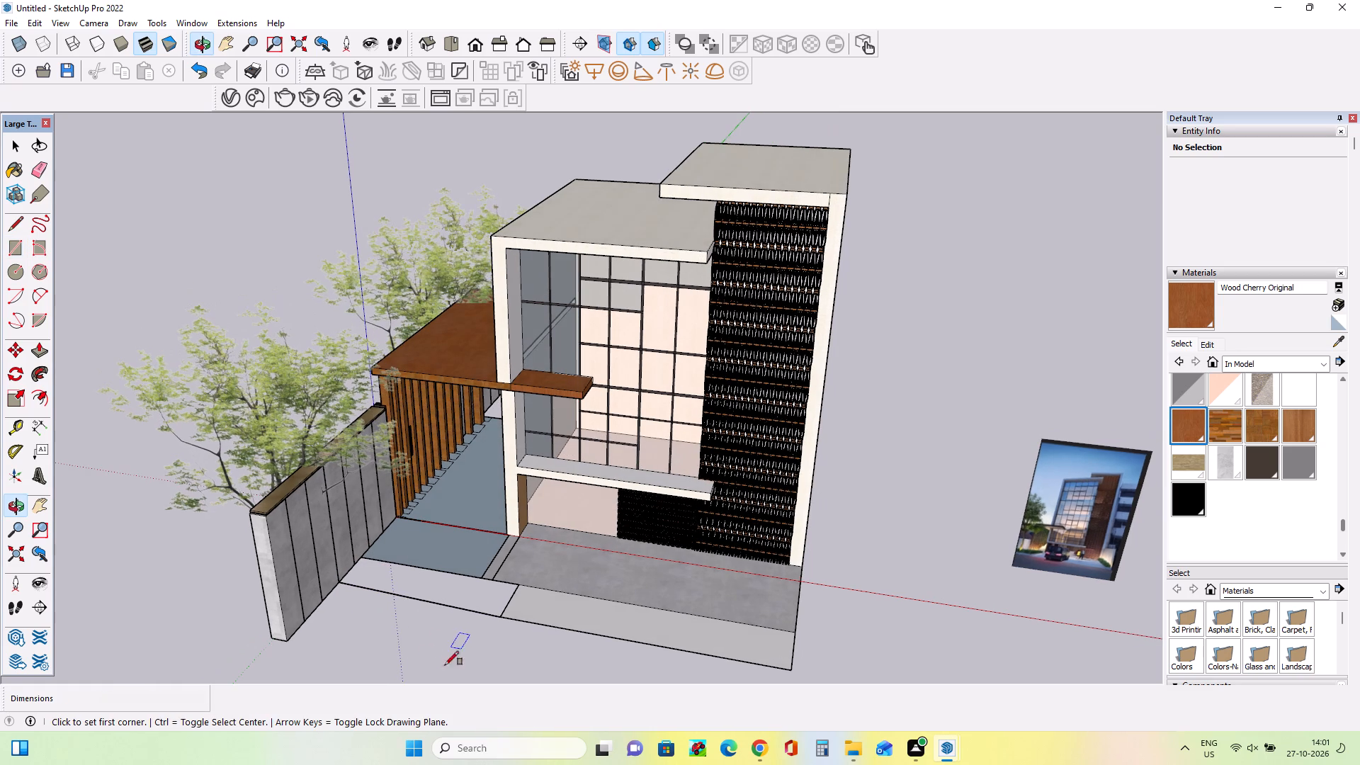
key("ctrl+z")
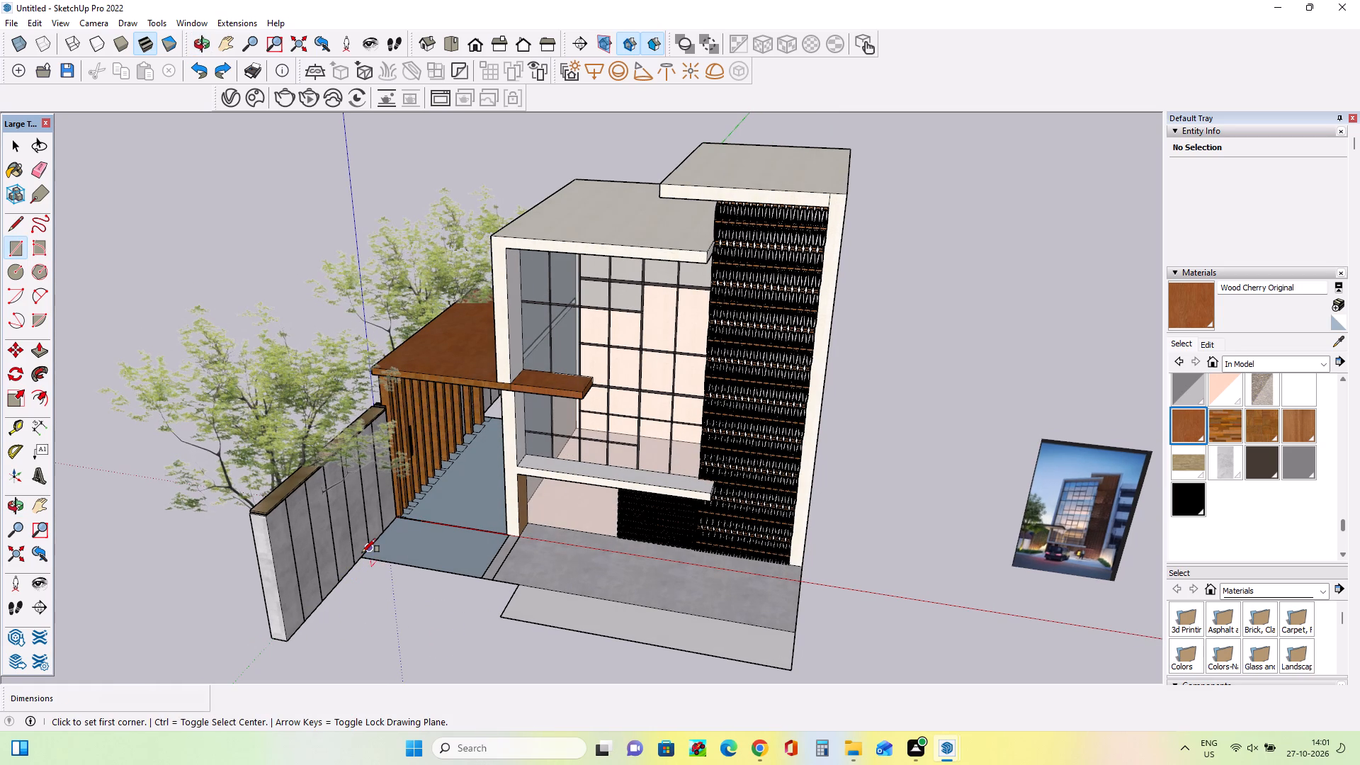
Fill the ground gap between the front strip and the boundary wall with two rectangles, the smaller about 3' 3" by 1'.
left_click(361, 560)
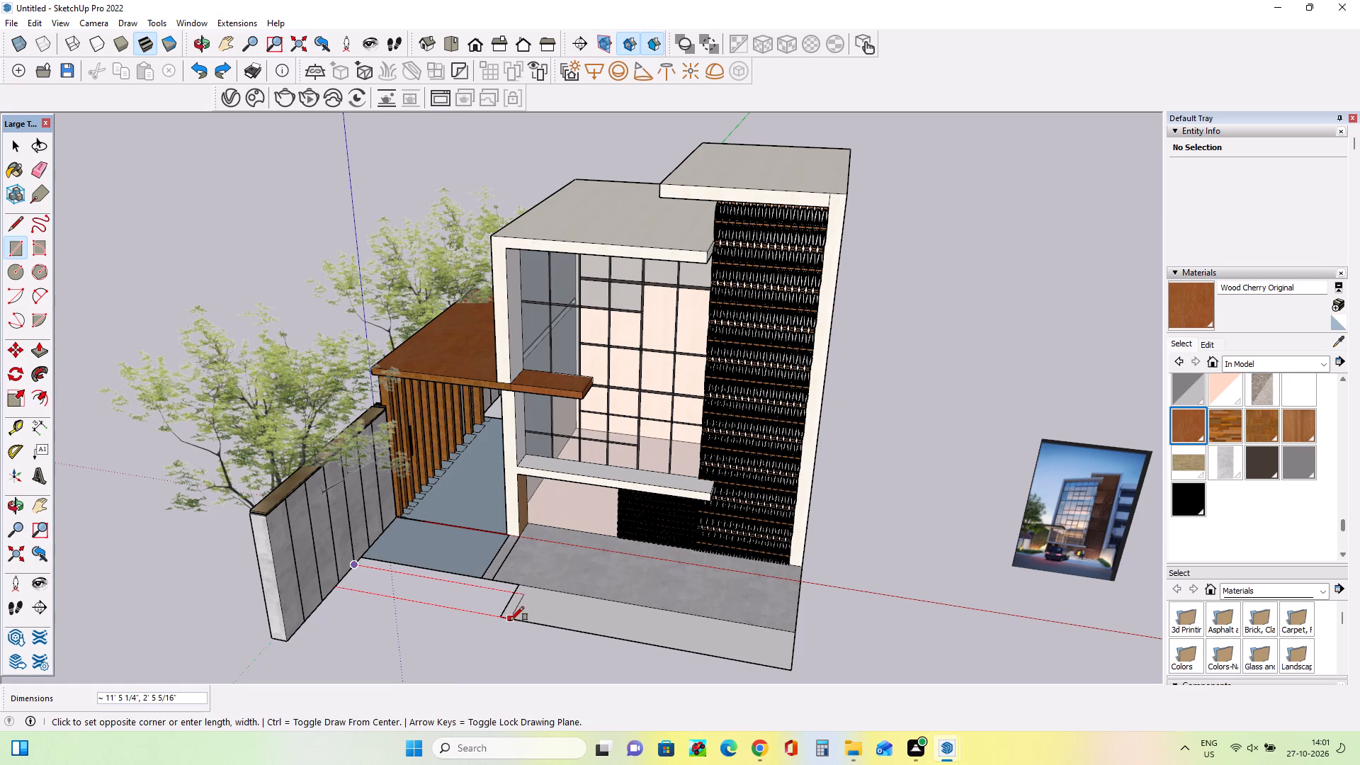
key("Escape")
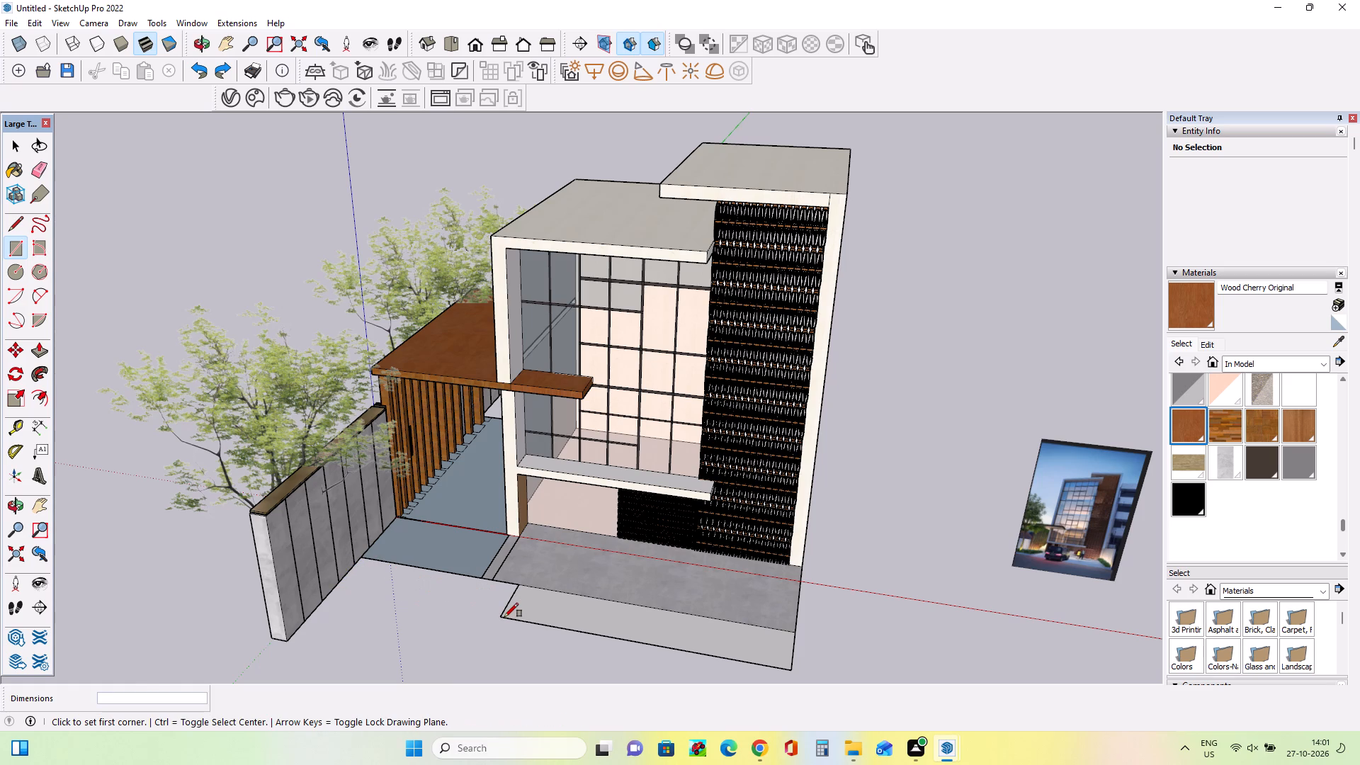
left_click(516, 588)
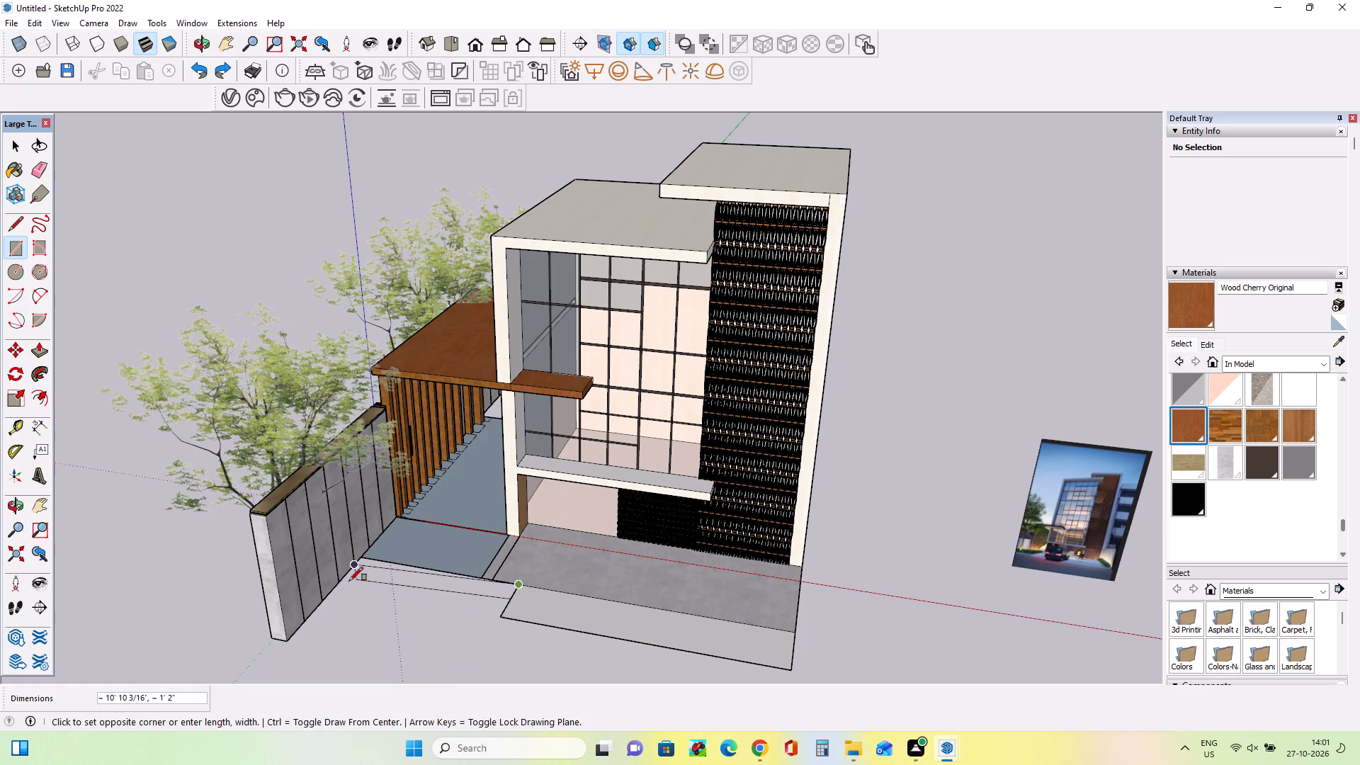
left_click(349, 589)
scroll(348, 595, "up", 4)
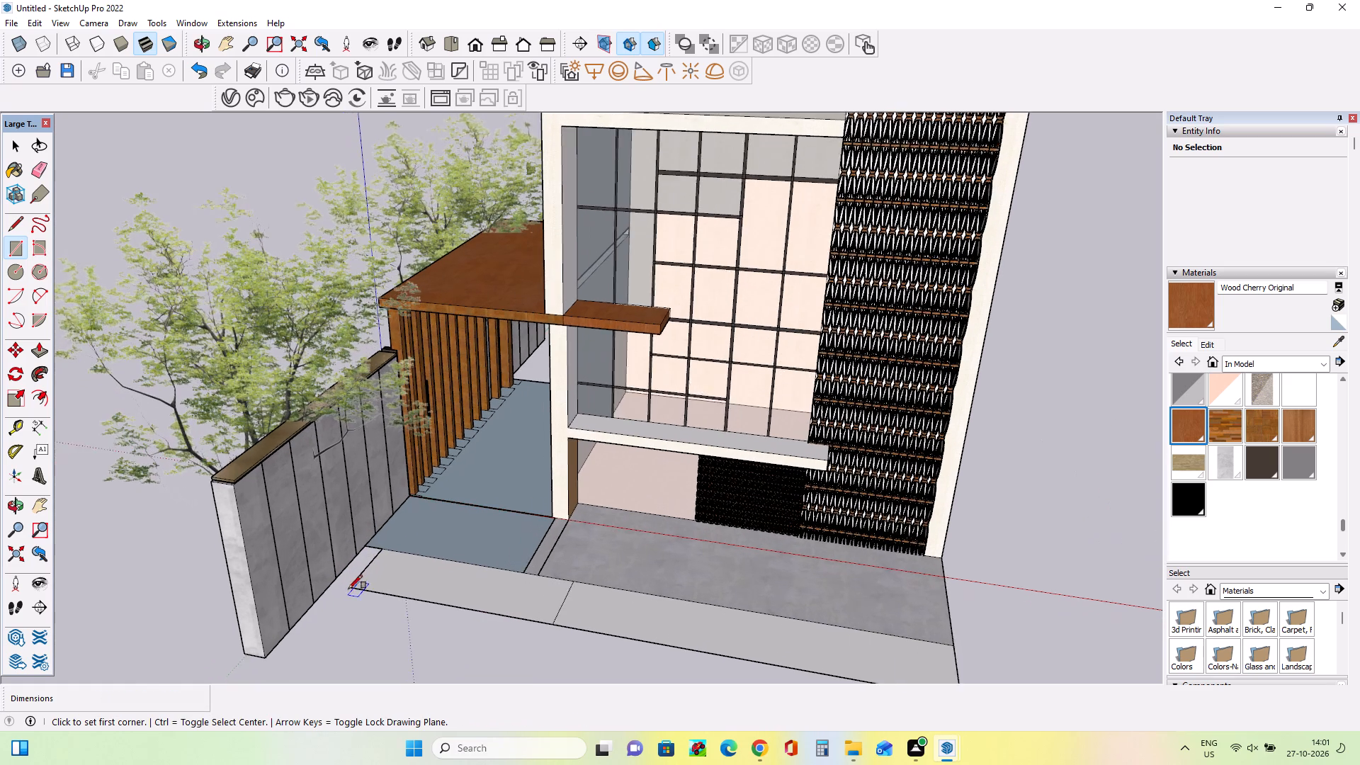
left_click(351, 585)
left_click(364, 543)
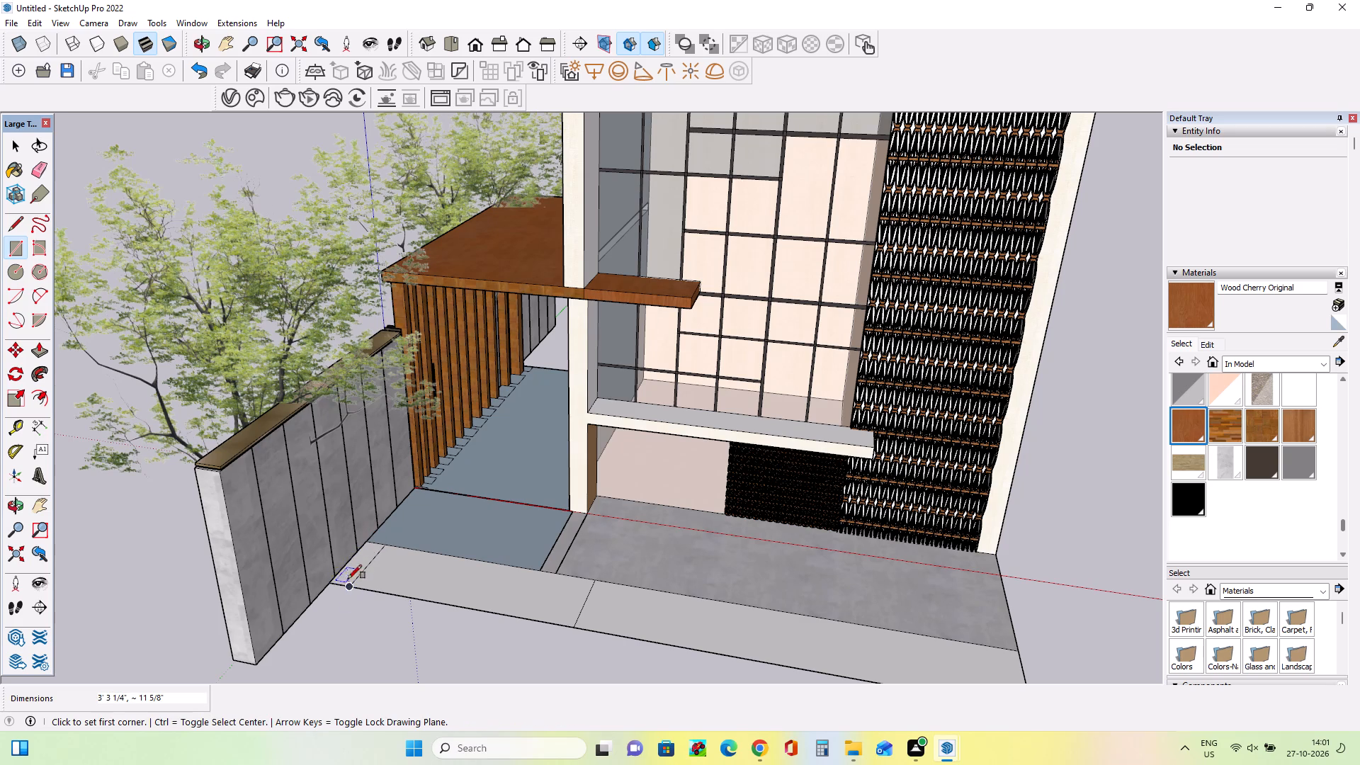
Extend the ground forward with rectangles about 10' 10" by 5' 1" beside the boundary wall and 17' by 4' 10" before the slab strip.
left_click(328, 586)
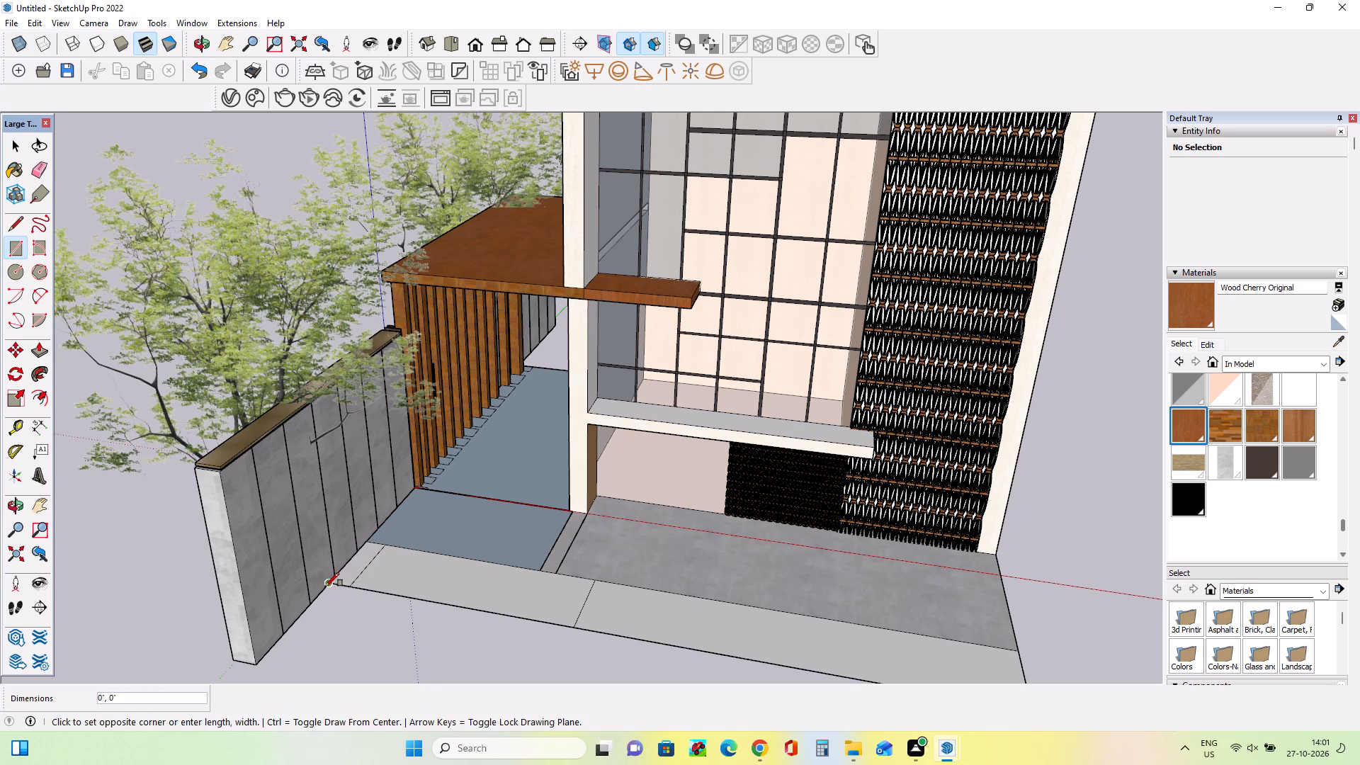
scroll(325, 588, "down", 8)
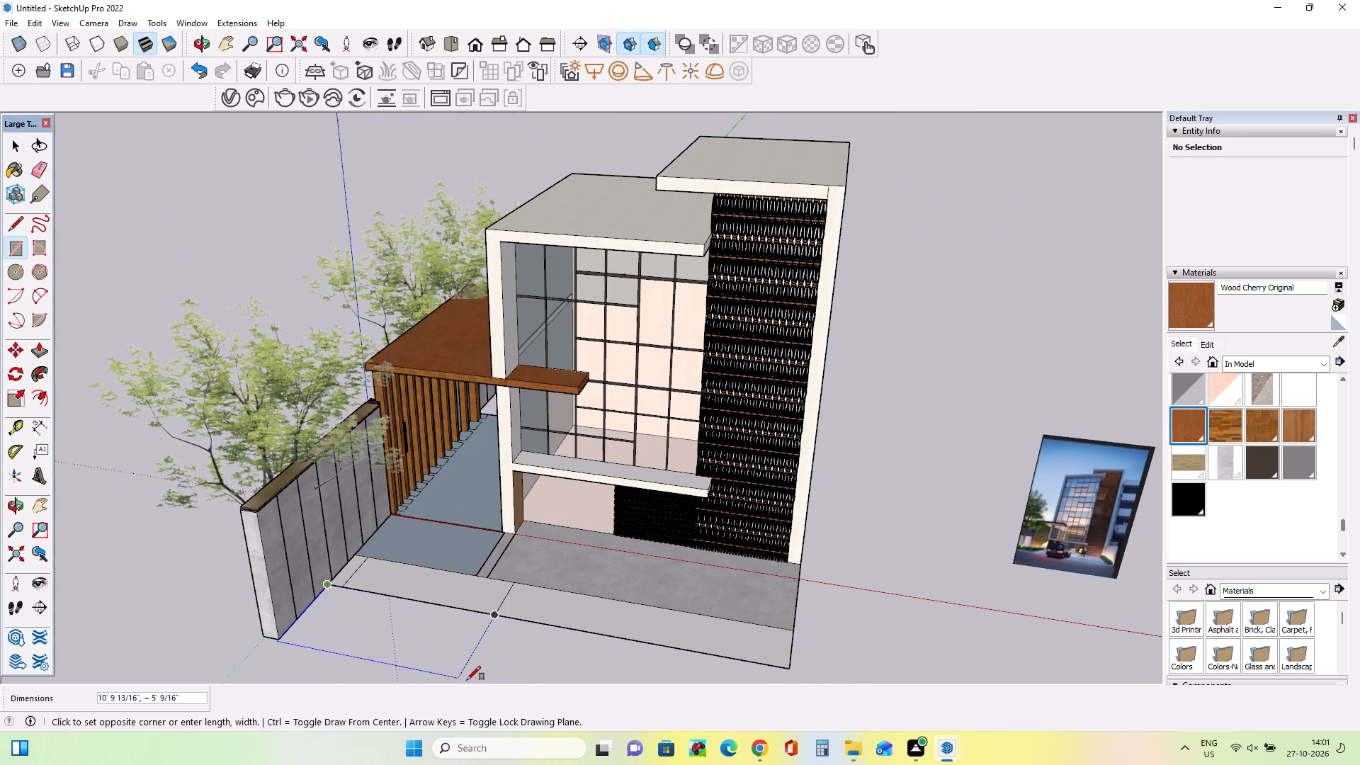
left_click(460, 669)
scroll(372, 606, "down", 6)
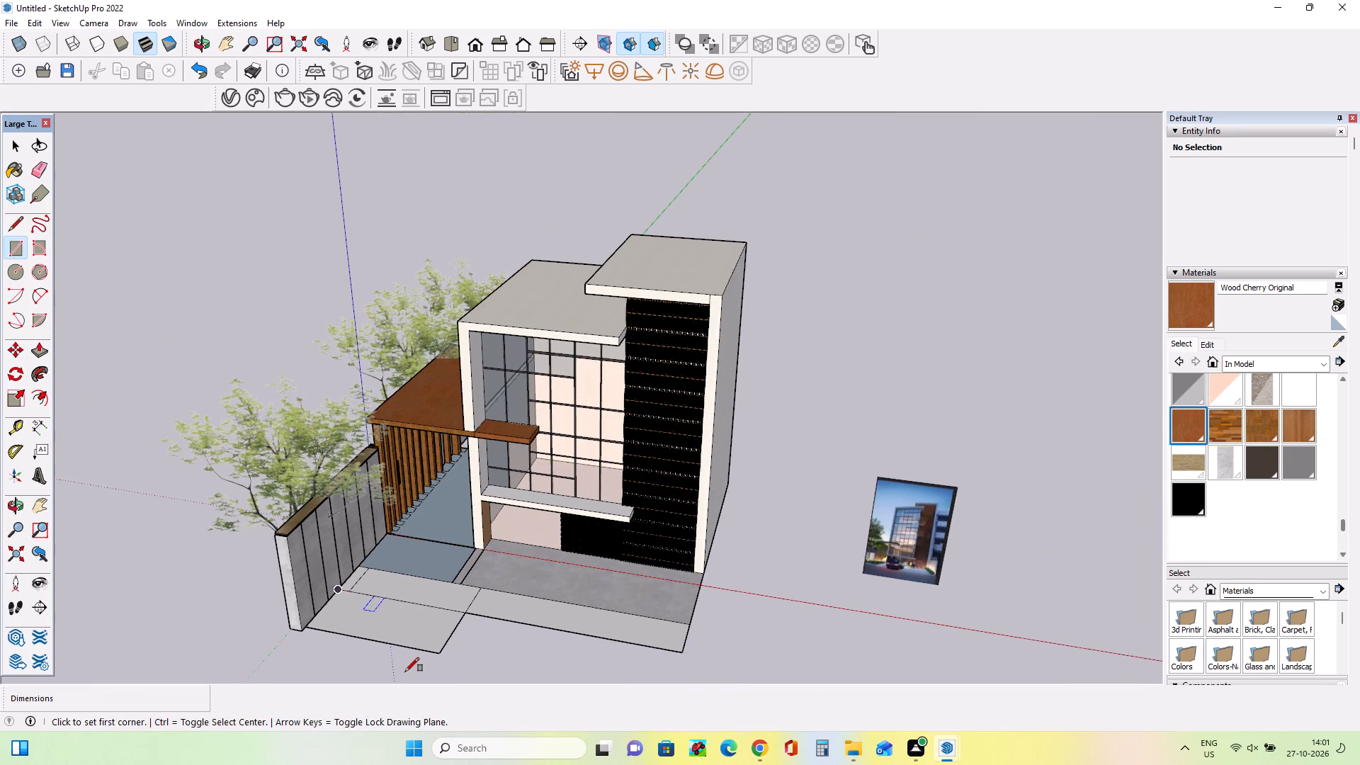
left_click(433, 650)
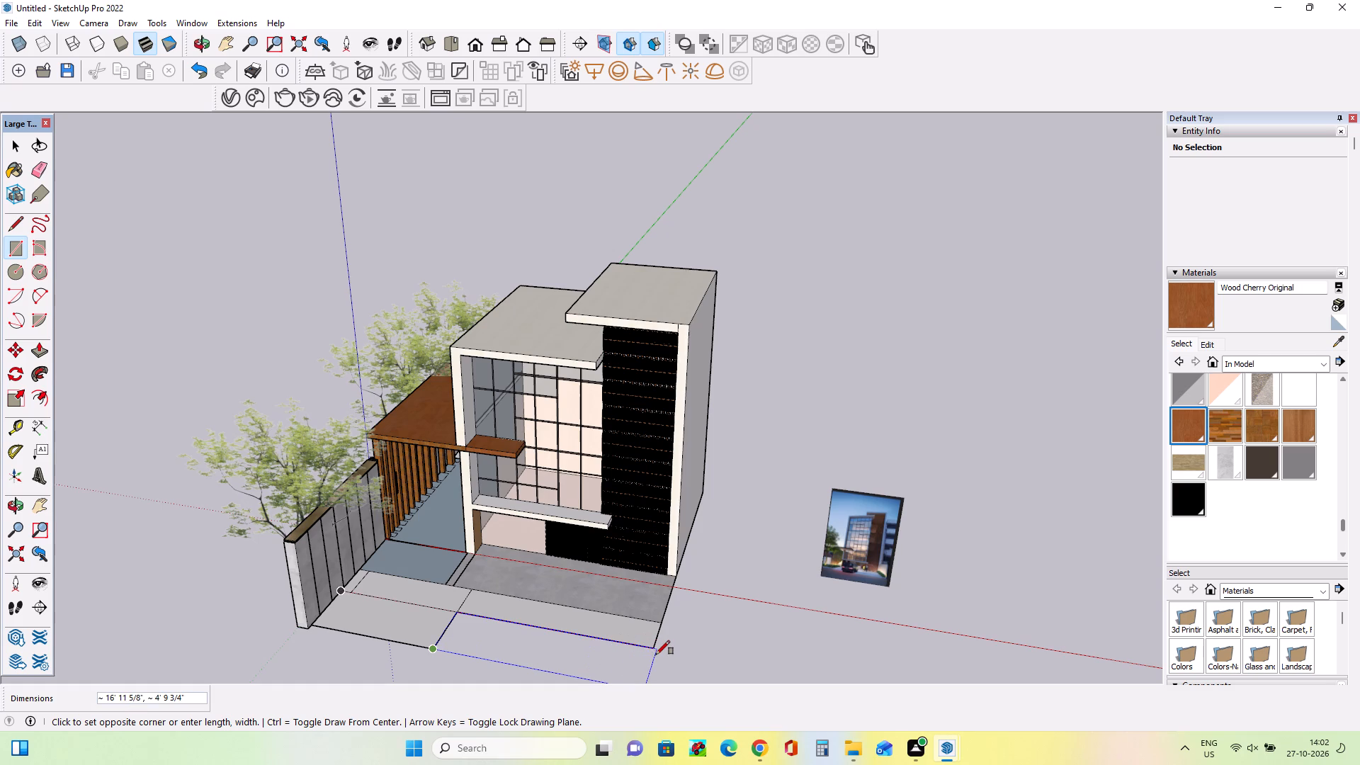
left_click(654, 649)
Erase the dividing edges between the new front ground rectangles, including the leftover short edges beside the boundary wall.
middle_click_drag(474, 637, 556, 696)
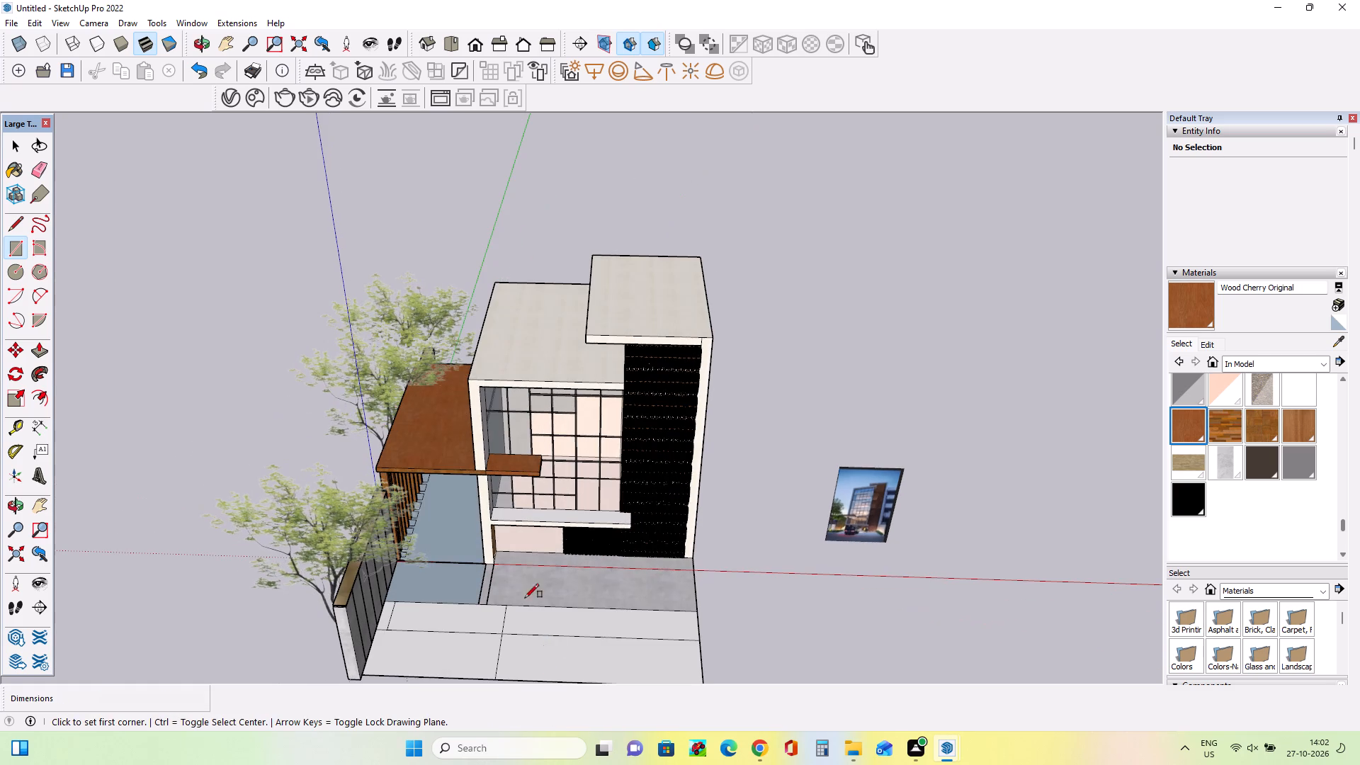
left_click(39, 166)
left_click_drag(495, 633, 518, 640)
left_click_drag(504, 623, 504, 625)
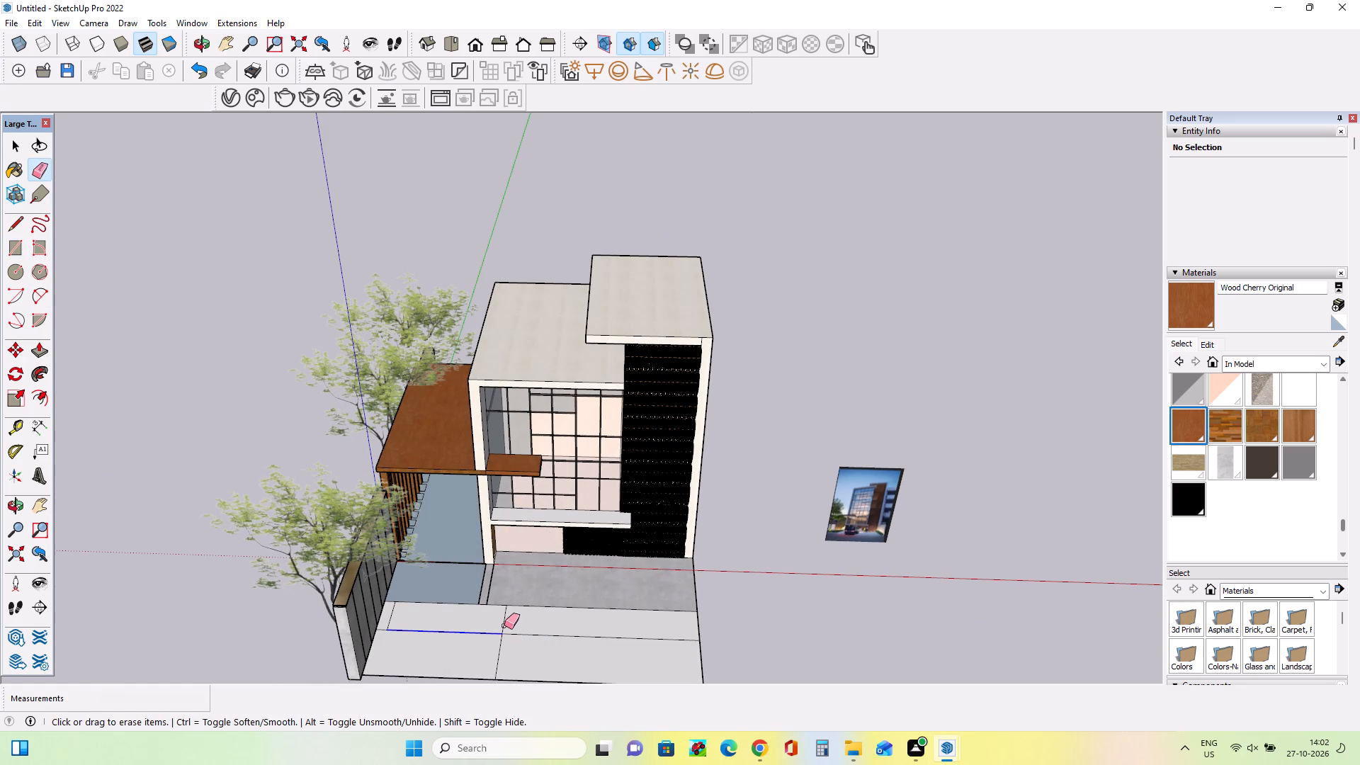
left_click_drag(504, 625, 507, 642)
left_click_drag(494, 643, 534, 632)
left_click_drag(531, 628, 531, 640)
left_click_drag(496, 641, 506, 645)
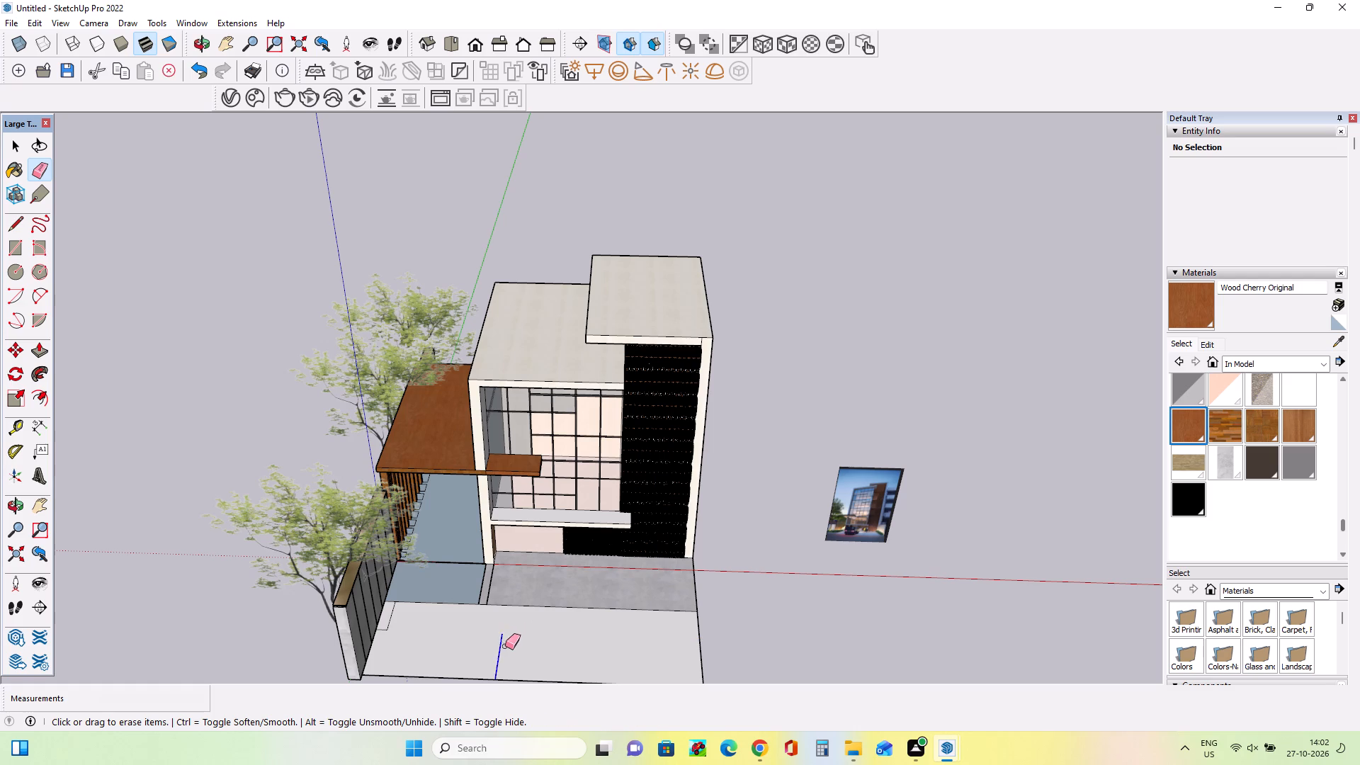
left_click(387, 623)
left_click(385, 628)
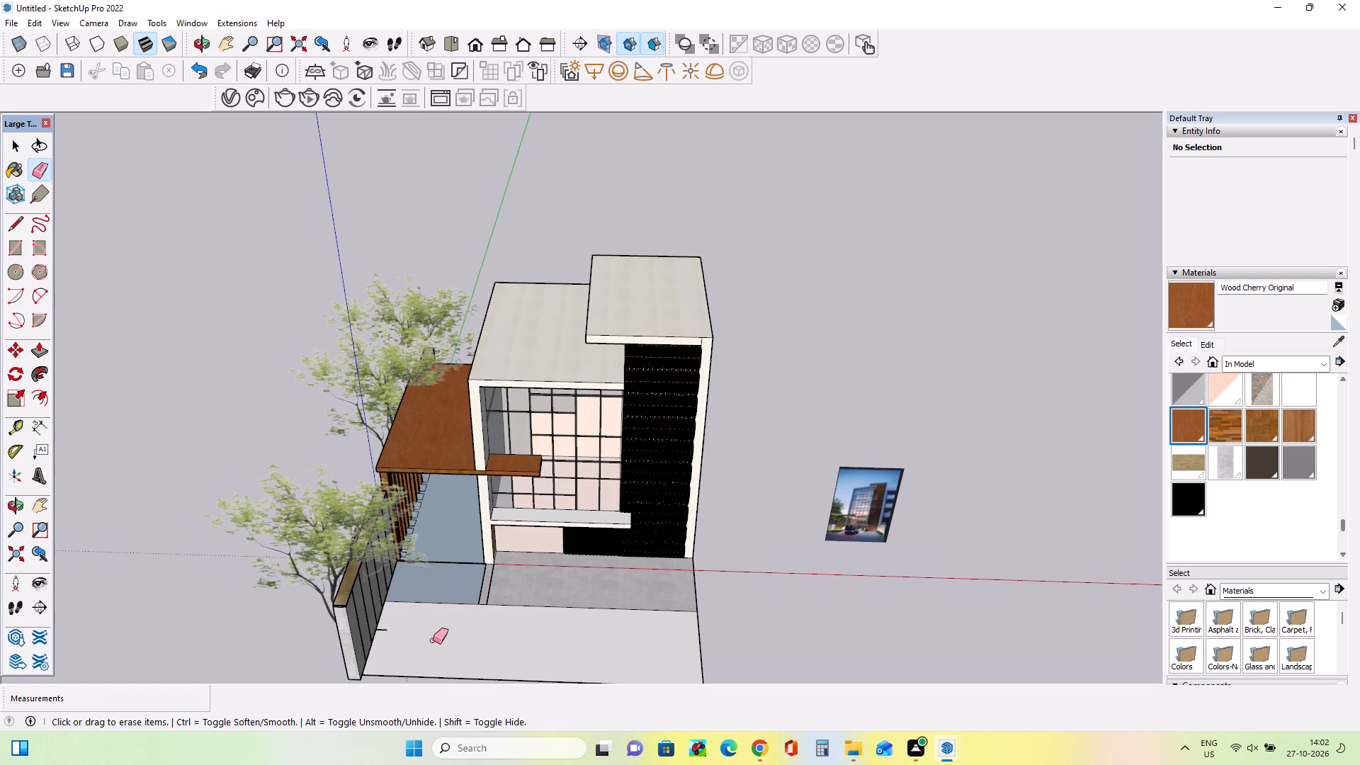
scroll(404, 611, "up", 7)
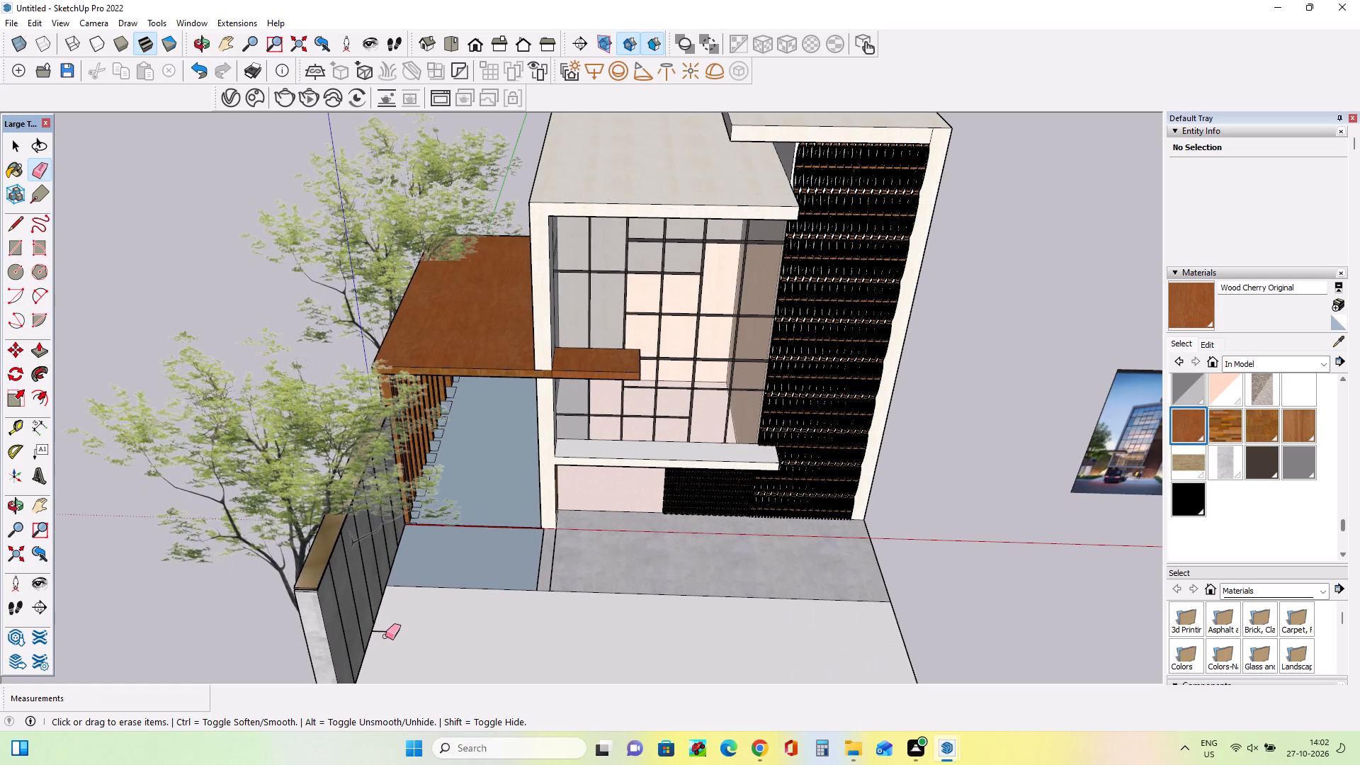
left_click(385, 633)
scroll(374, 631, "down", 5)
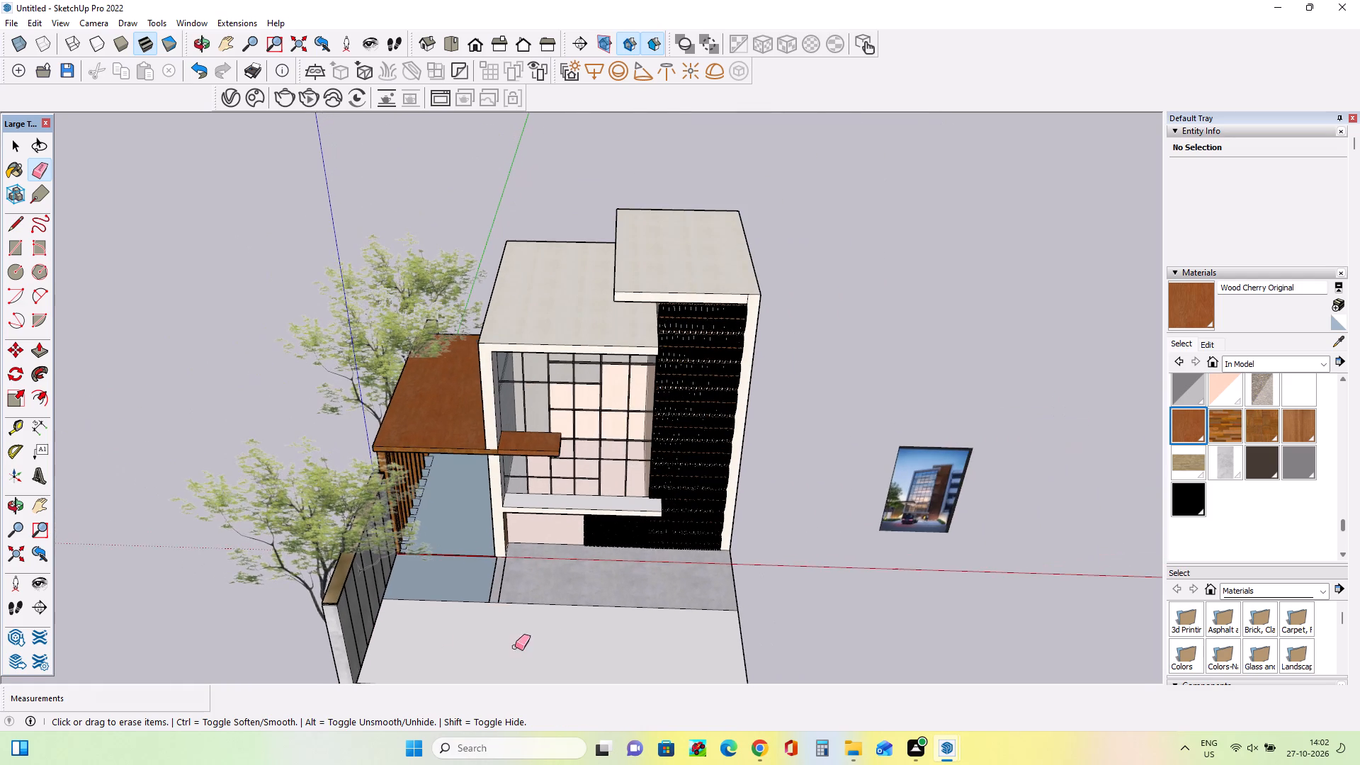
Paint the front ground, the ground rectangle before the slatted screen and the passage floor behind it with Polished Concrete New.
middle_click_drag(515, 645, 485, 554)
scroll(484, 554, "up", 5)
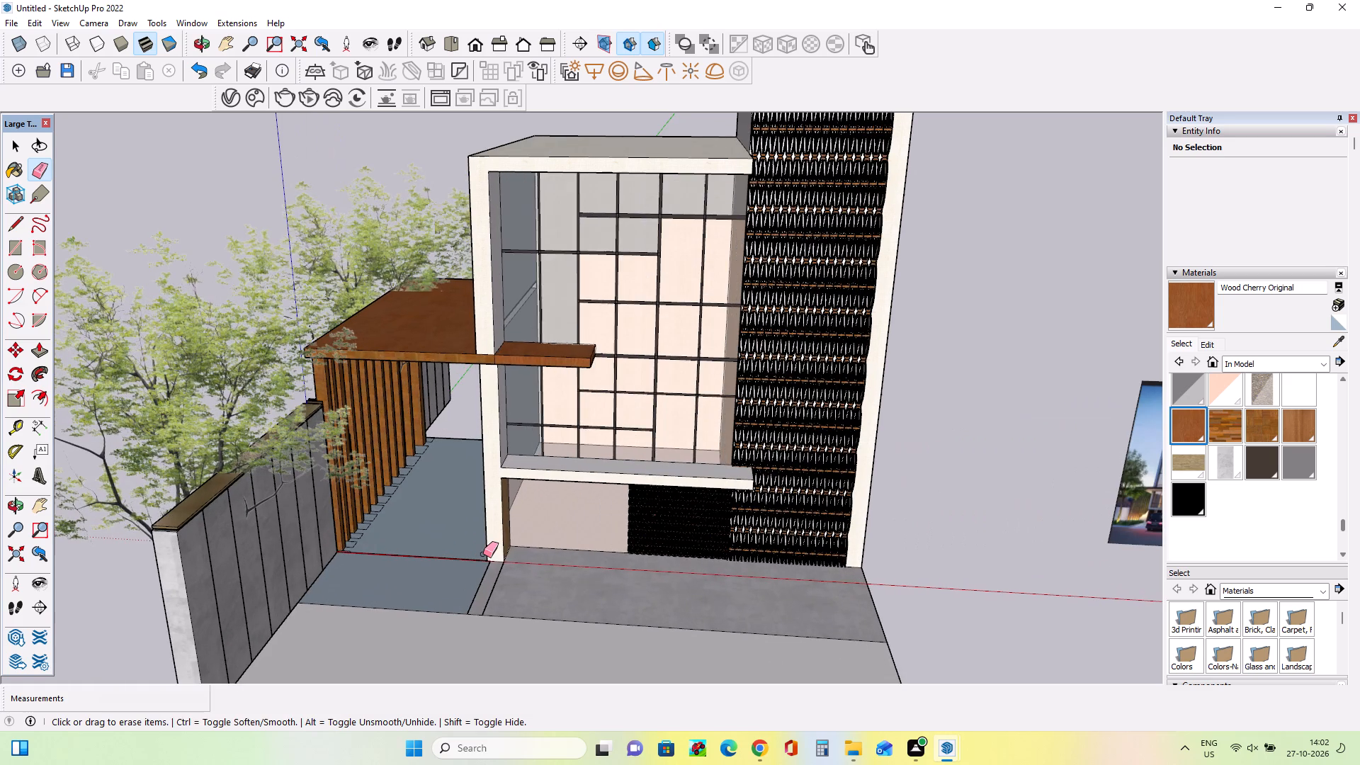
middle_click_drag(500, 557, 517, 565)
middle_click(555, 581)
scroll(555, 581, "down", 4)
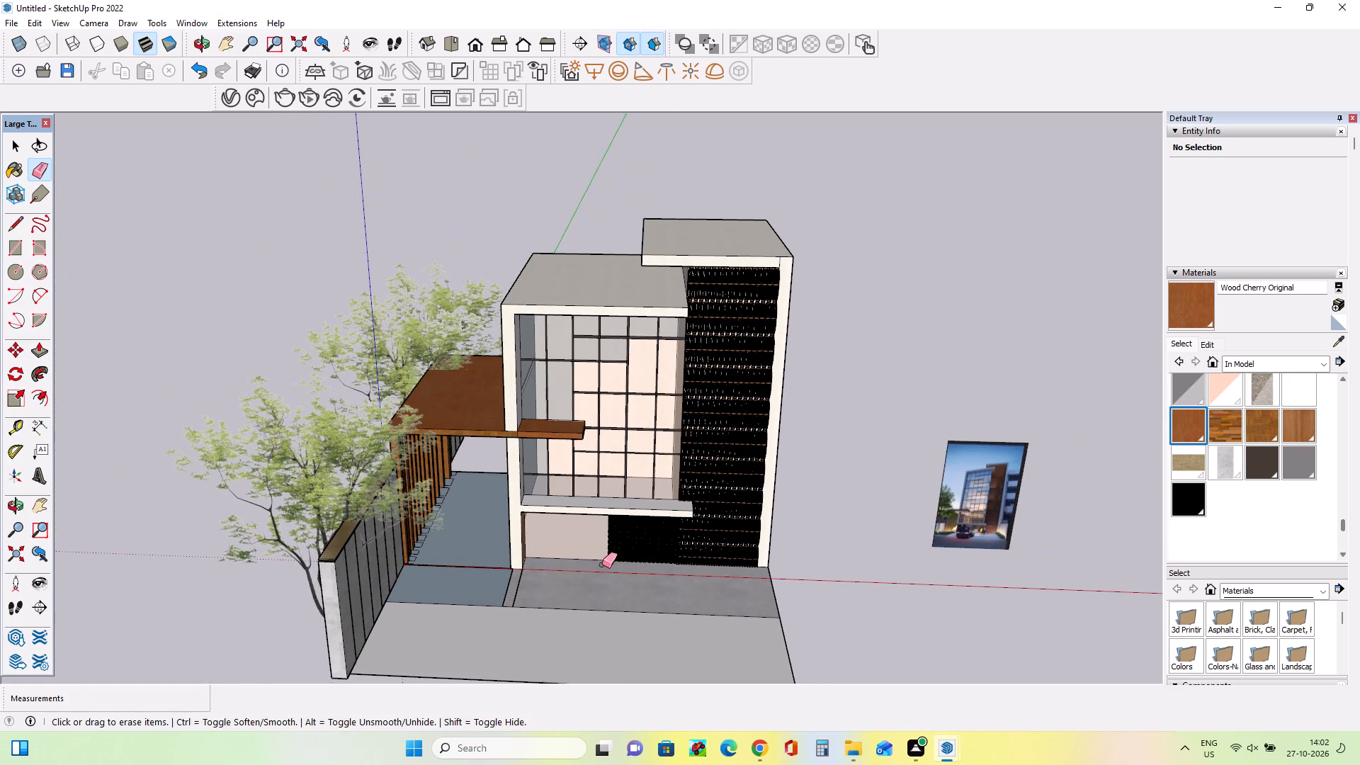
middle_click_drag(601, 562, 572, 511)
scroll(567, 520, "up", 3)
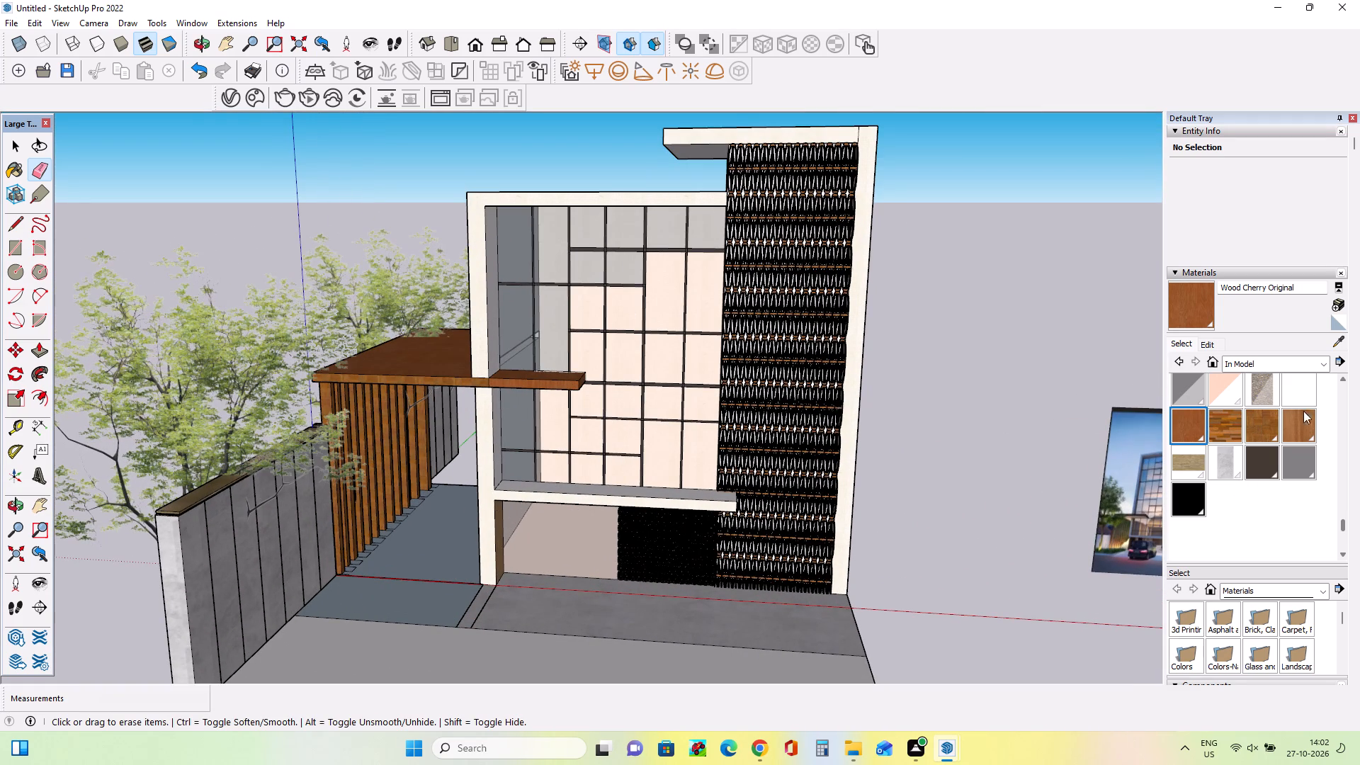
scroll(1147, 424, "up", 3)
scroll(1268, 423, "up", 3)
scroll(1268, 423, "down", 2)
scroll(846, 475, "down", 1)
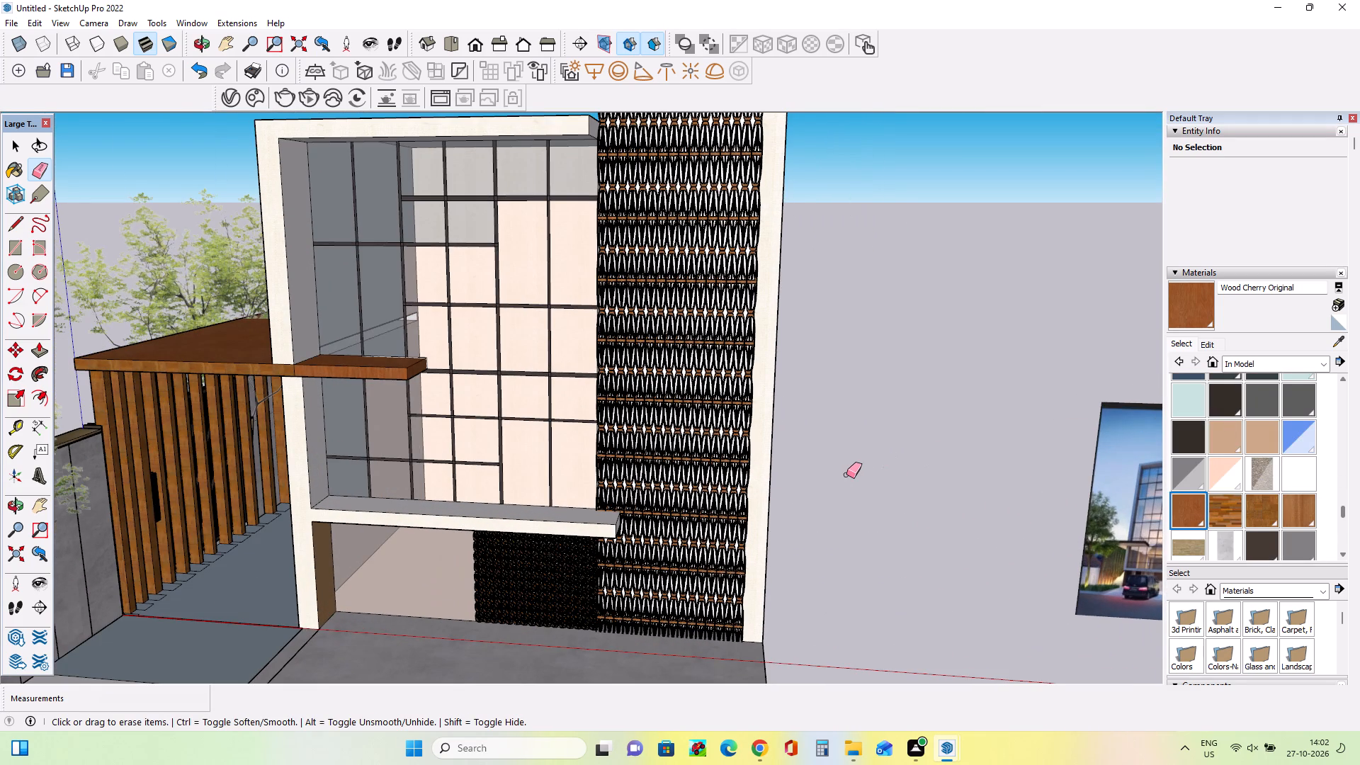
scroll(846, 475, "down", 2)
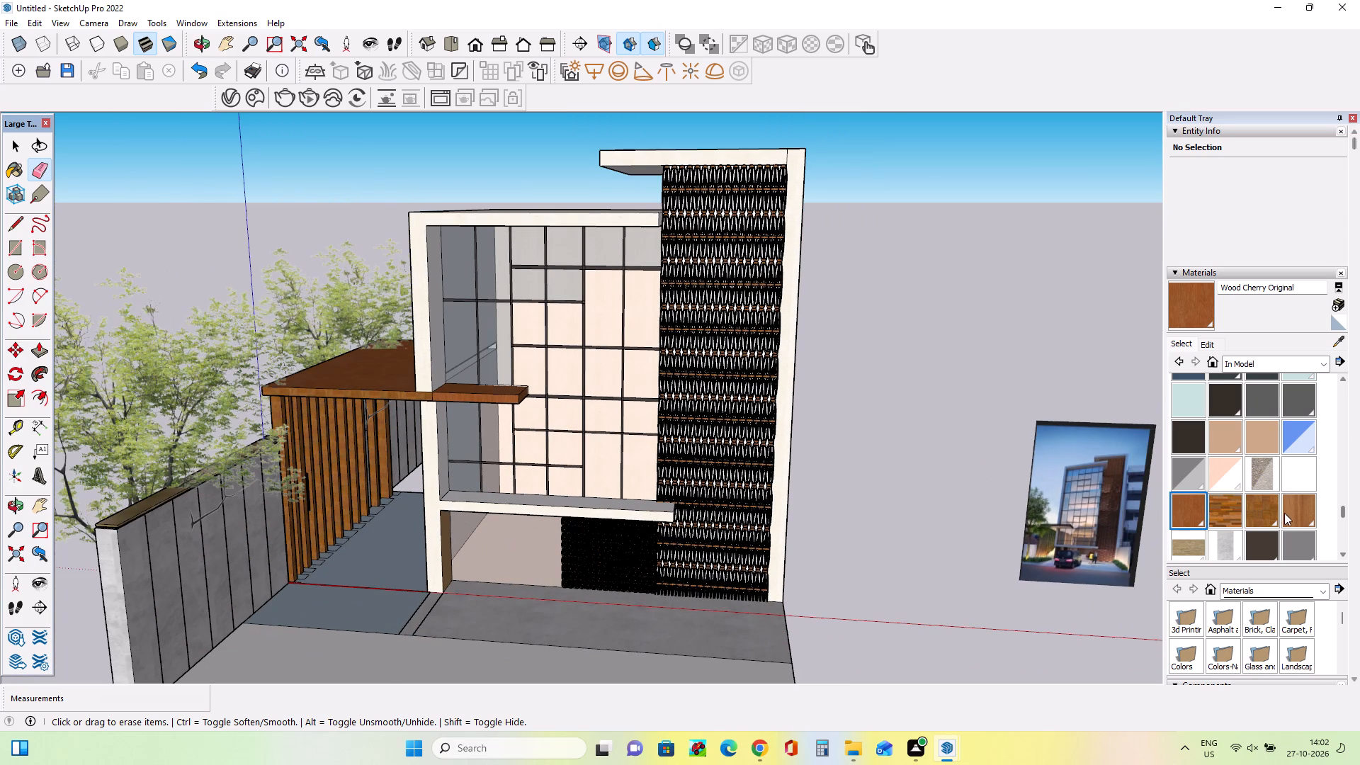
scroll(1279, 502, "down", 2)
scroll(1279, 502, "up", 5)
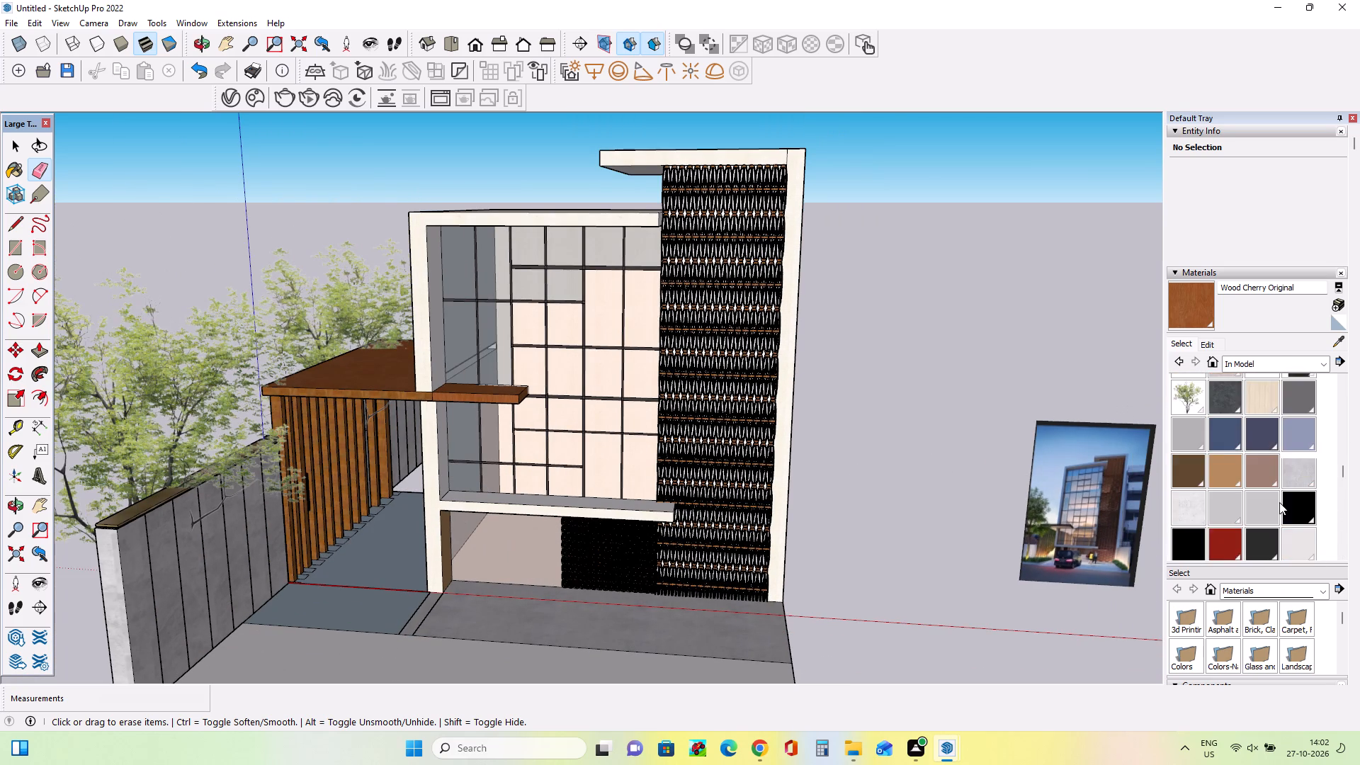
scroll(1269, 505, "up", 1)
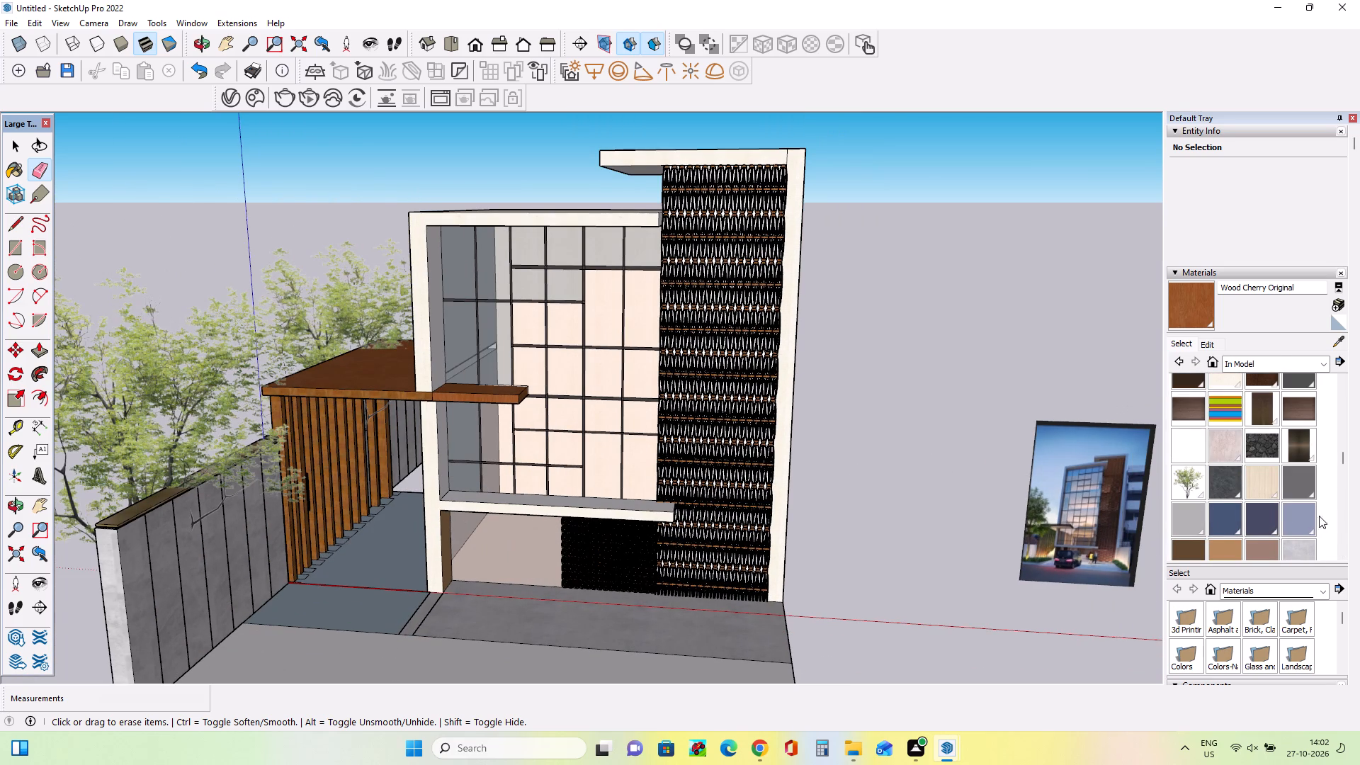
left_click(1312, 545)
left_click(480, 665)
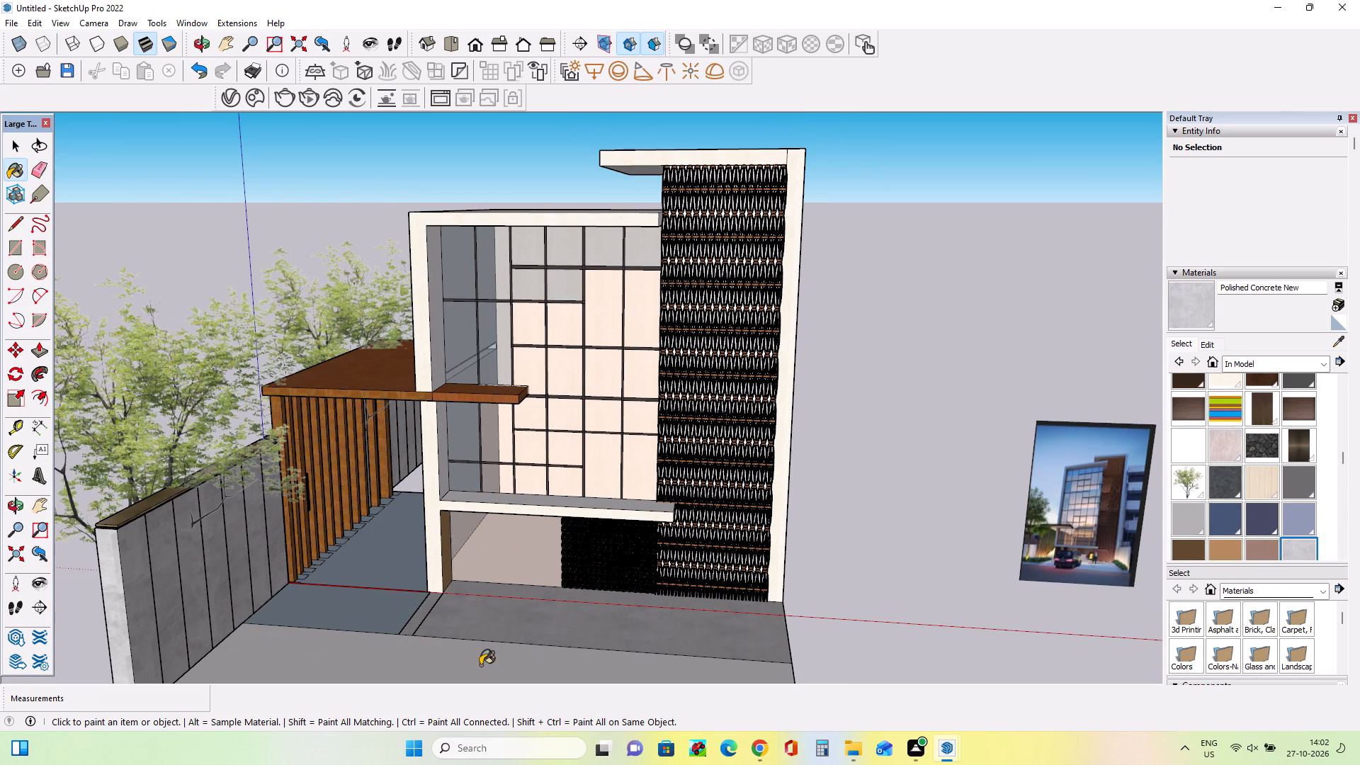
left_click(378, 611)
left_click(388, 572)
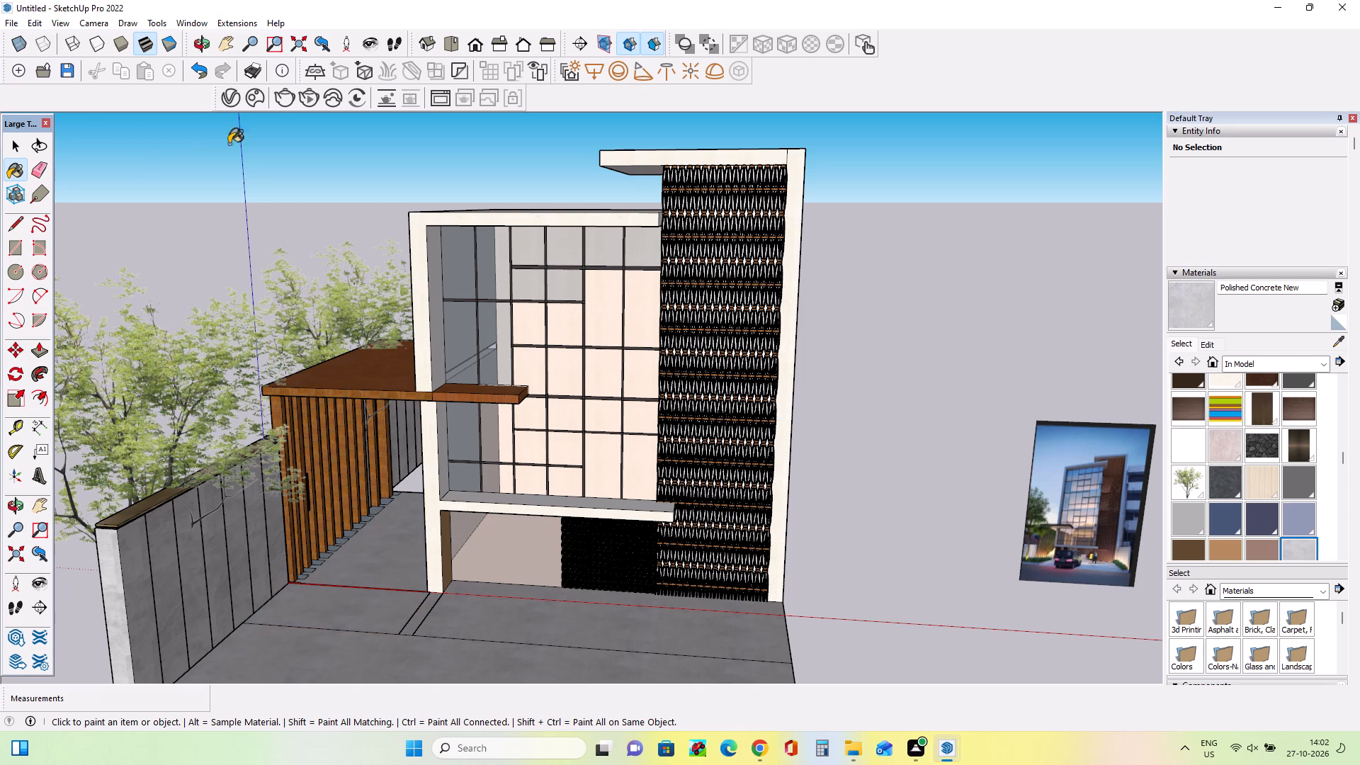
Render the current view in V-Ray and check the facade, canopy and ground in the frame buffer.
left_click(283, 96)
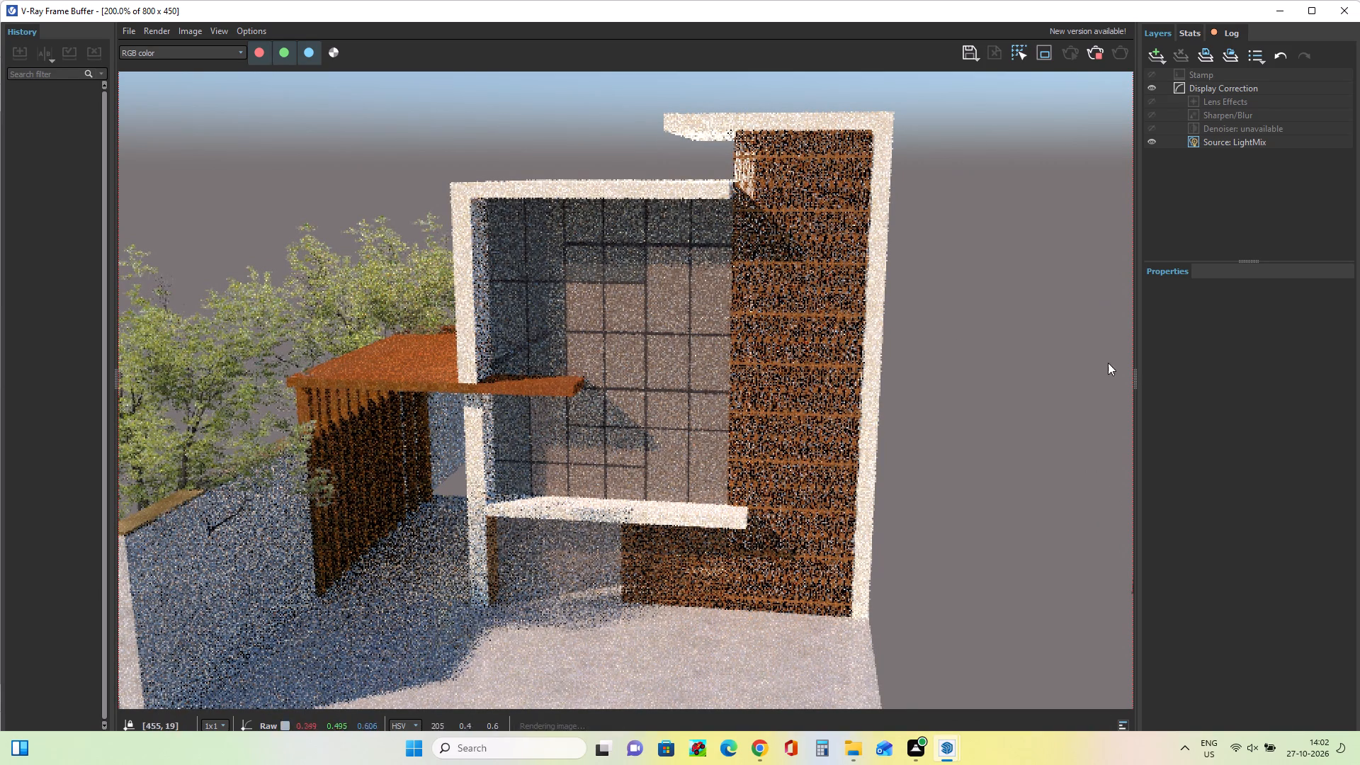
left_click_drag(772, 452, 781, 369)
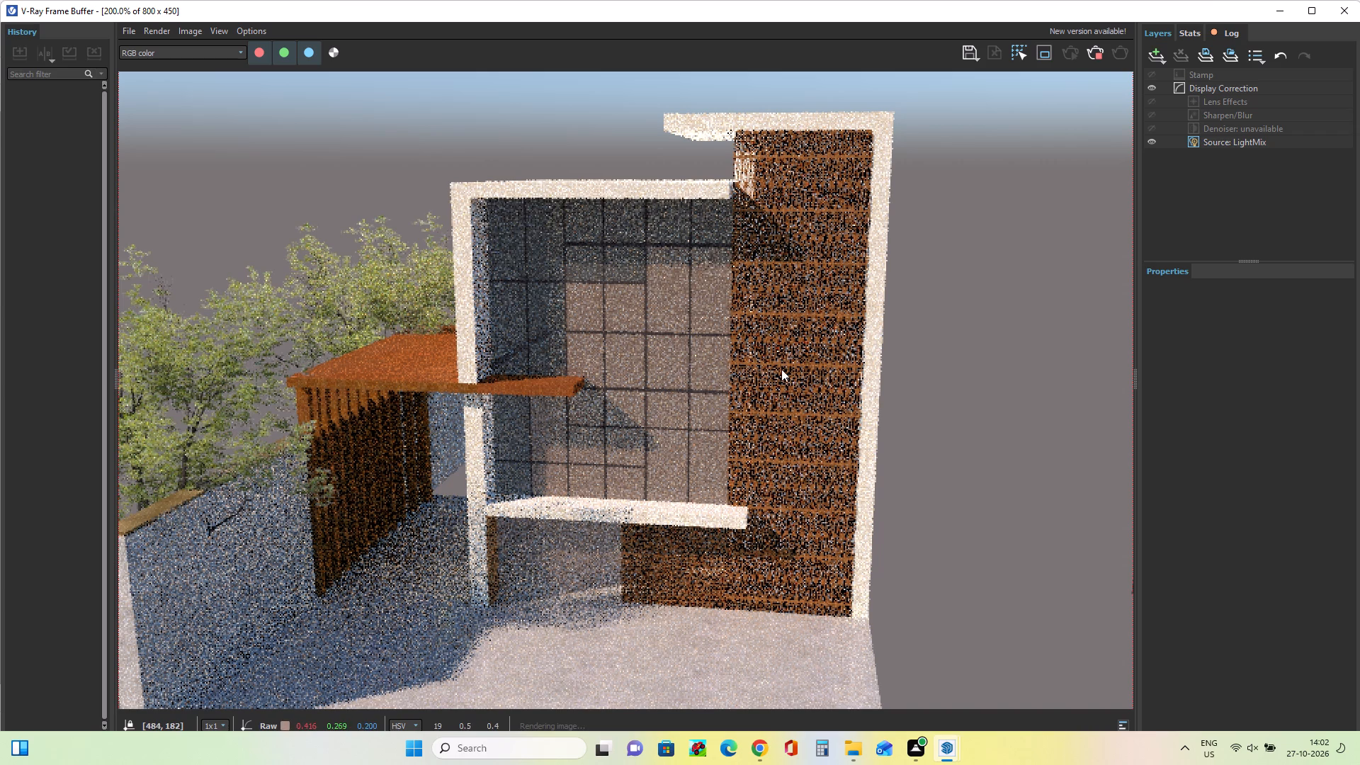
left_click_drag(781, 369, 421, 338)
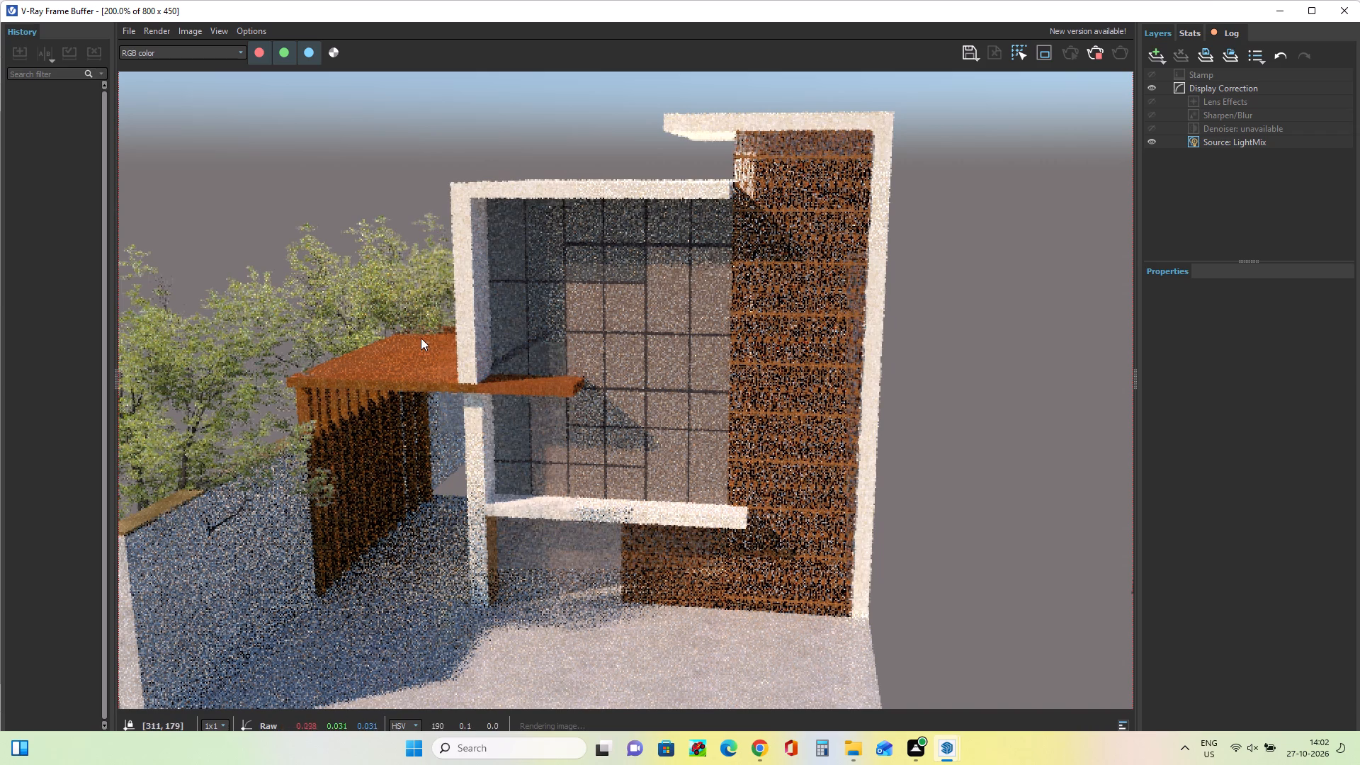
left_click_drag(421, 338, 786, 302)
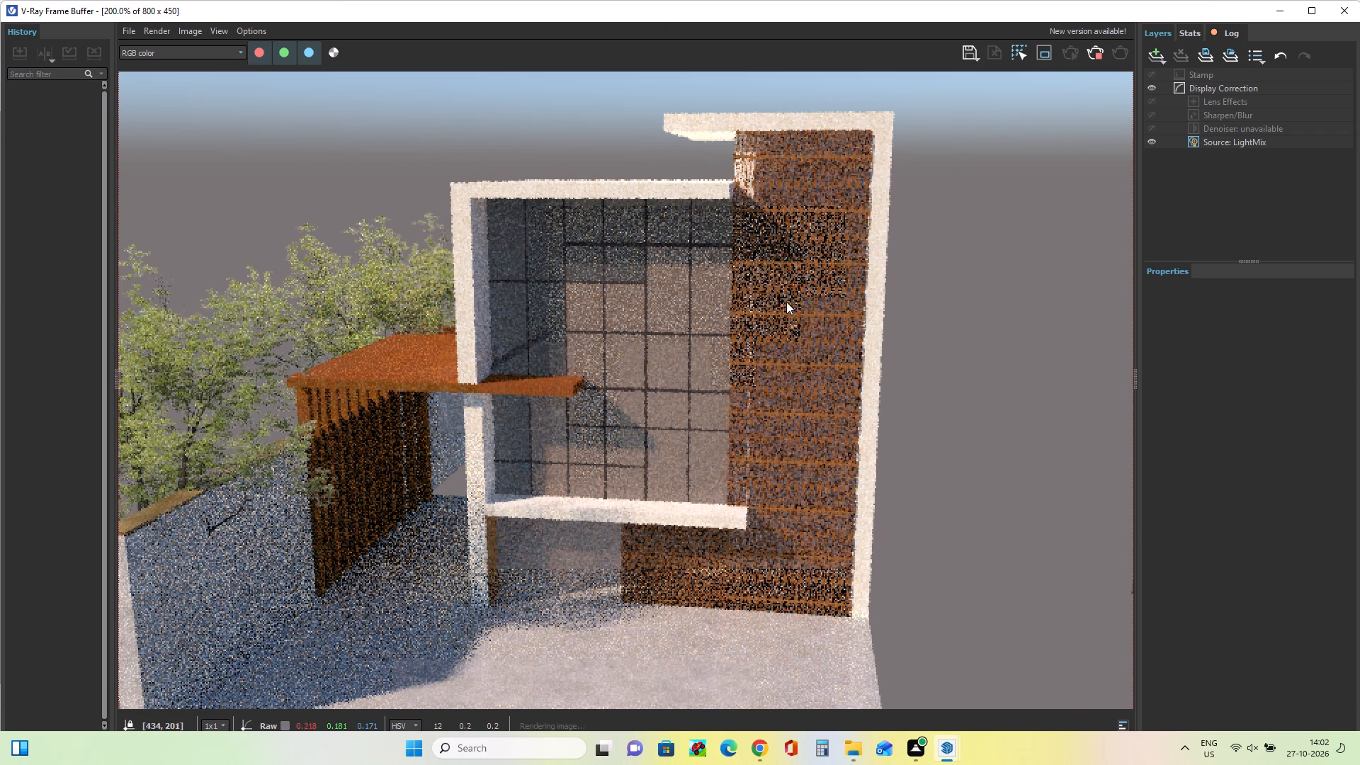
left_click_drag(786, 302, 288, 55)
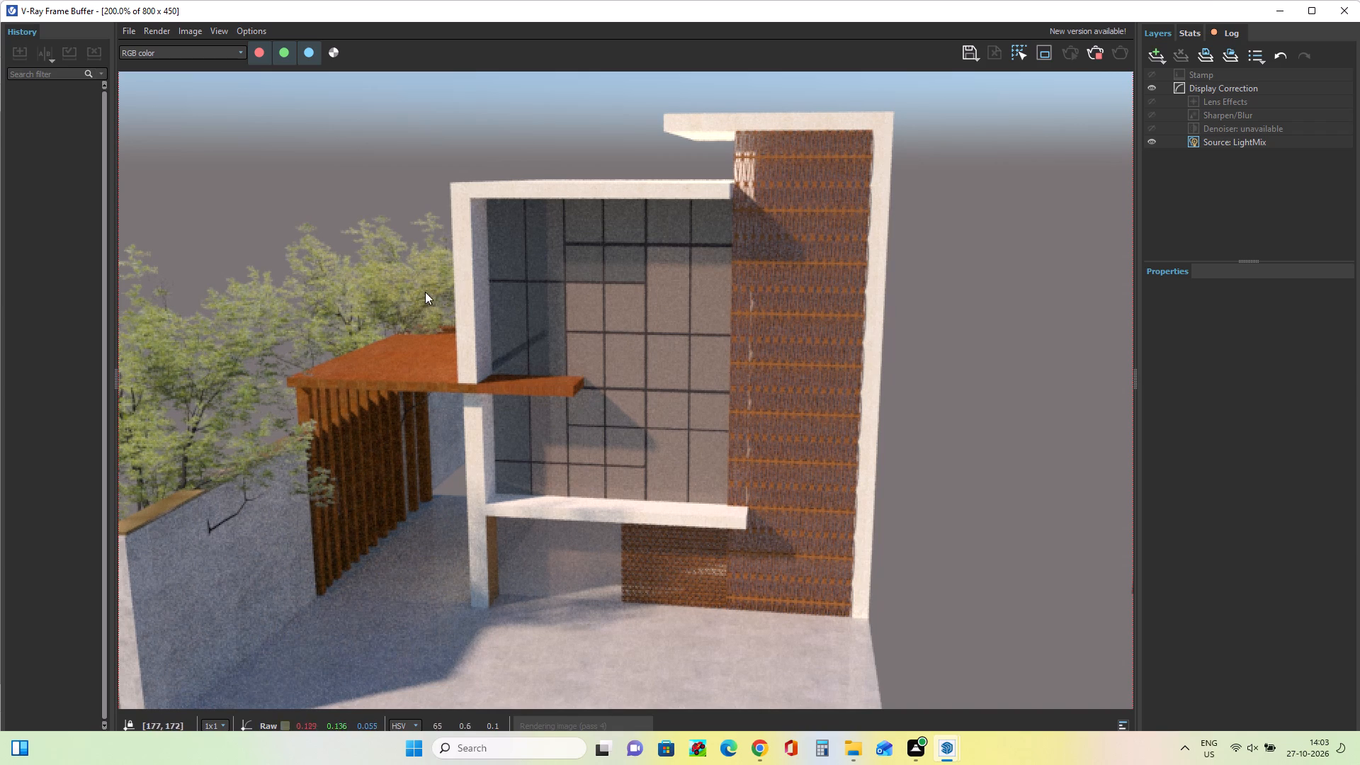
scroll(499, 586, "left", 1)
scroll(499, 586, "right", 2)
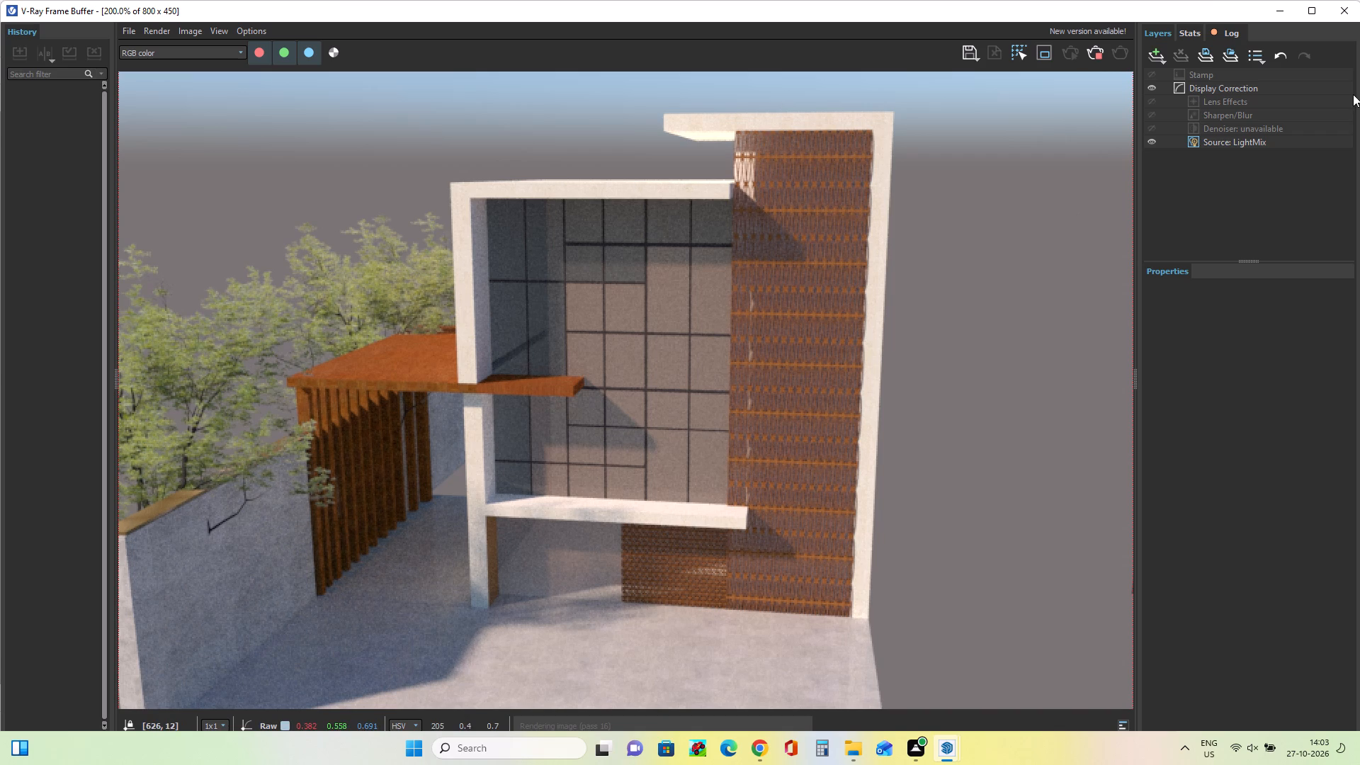
left_click(1275, 11)
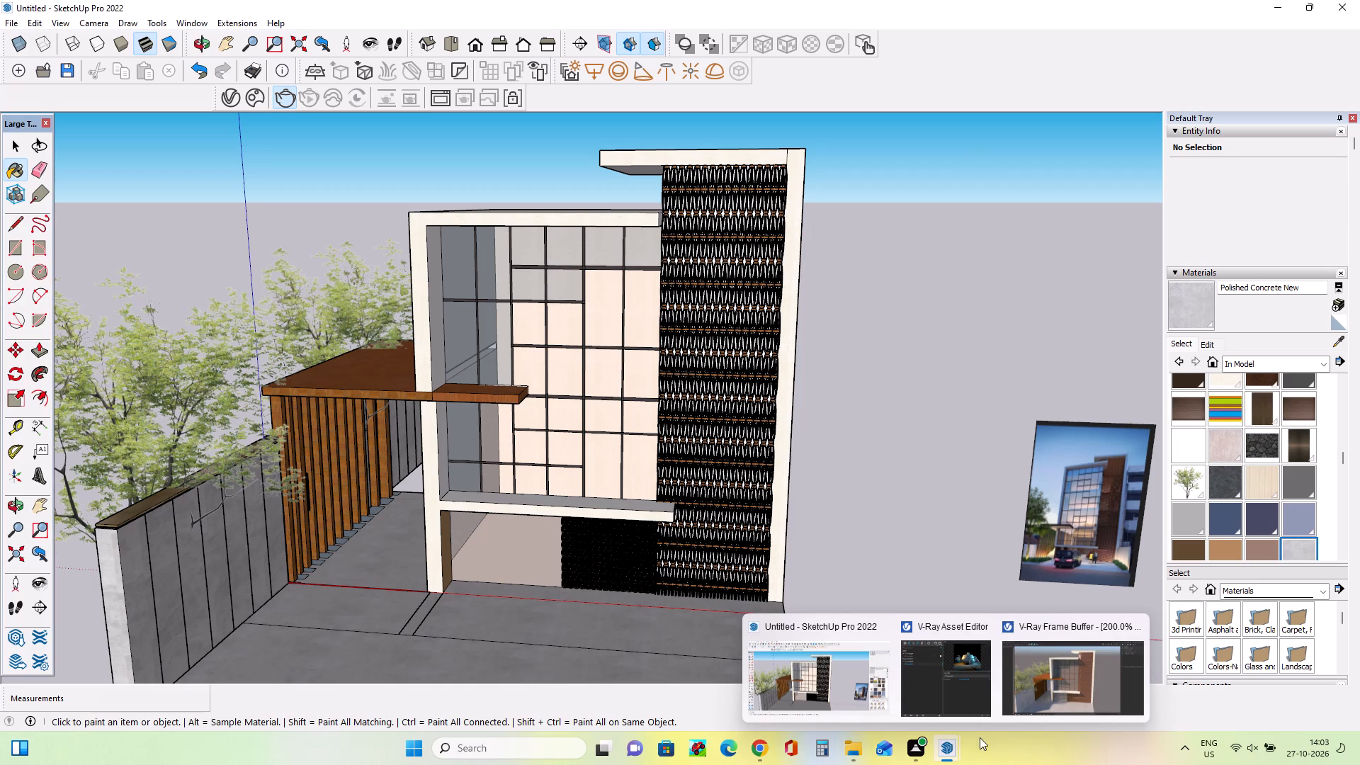
left_click(1073, 674)
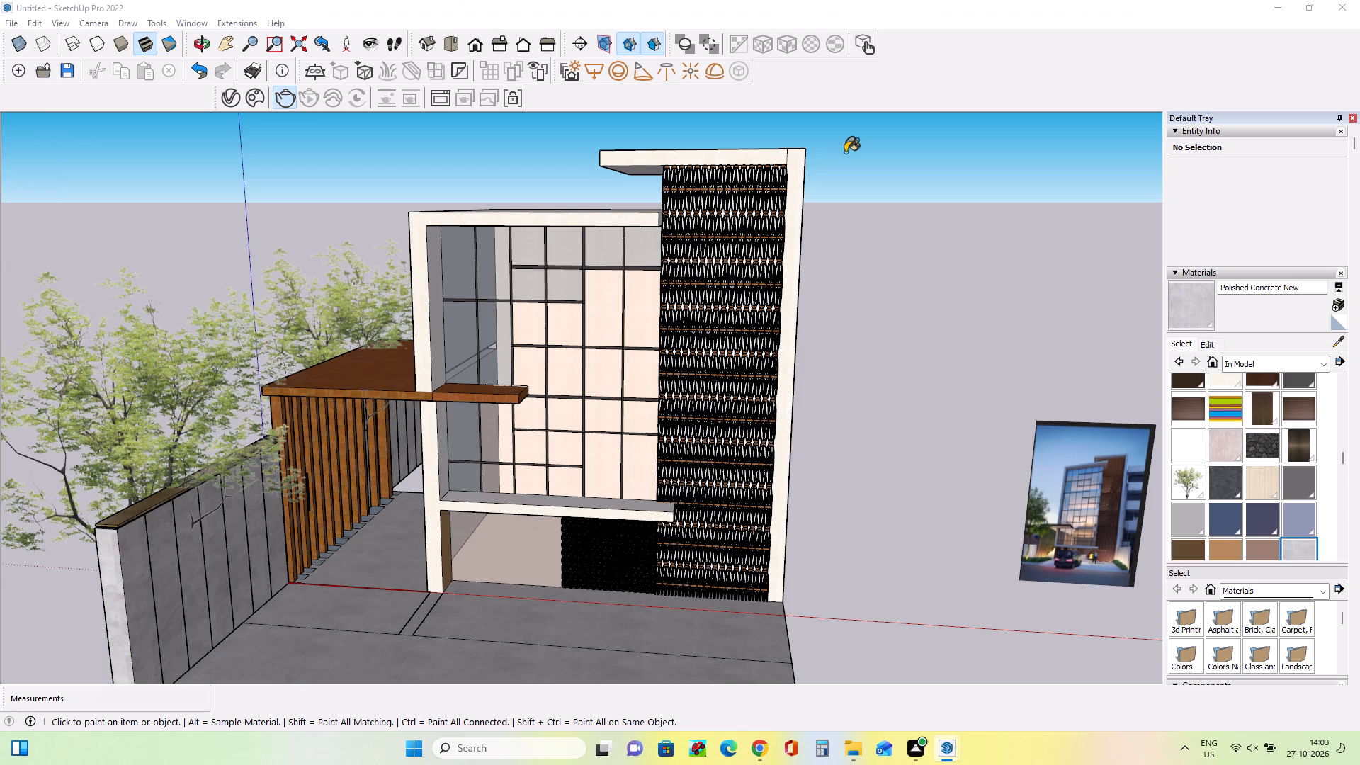
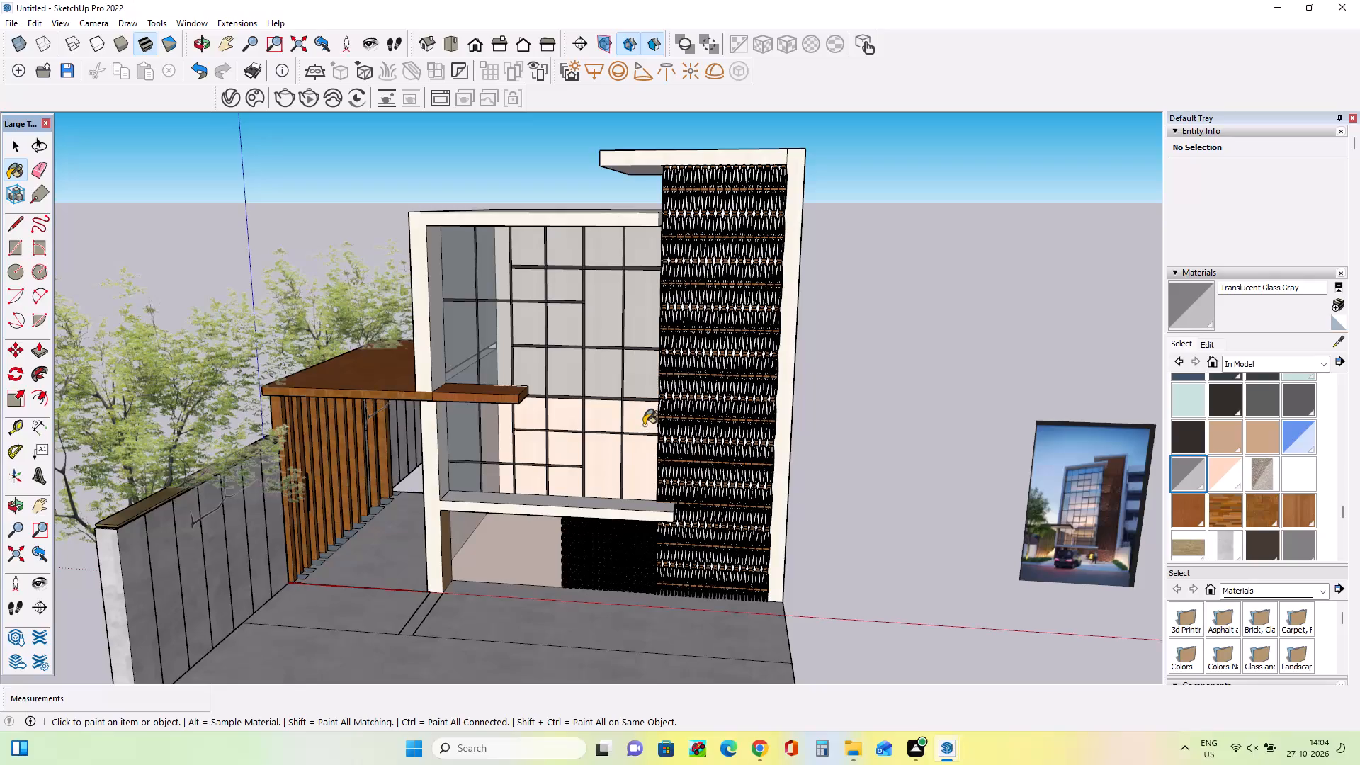
Paint the remaining lower panes of the front glazing grid, down to the ledge, with Translucent Glass Gray.
left_click(644, 425)
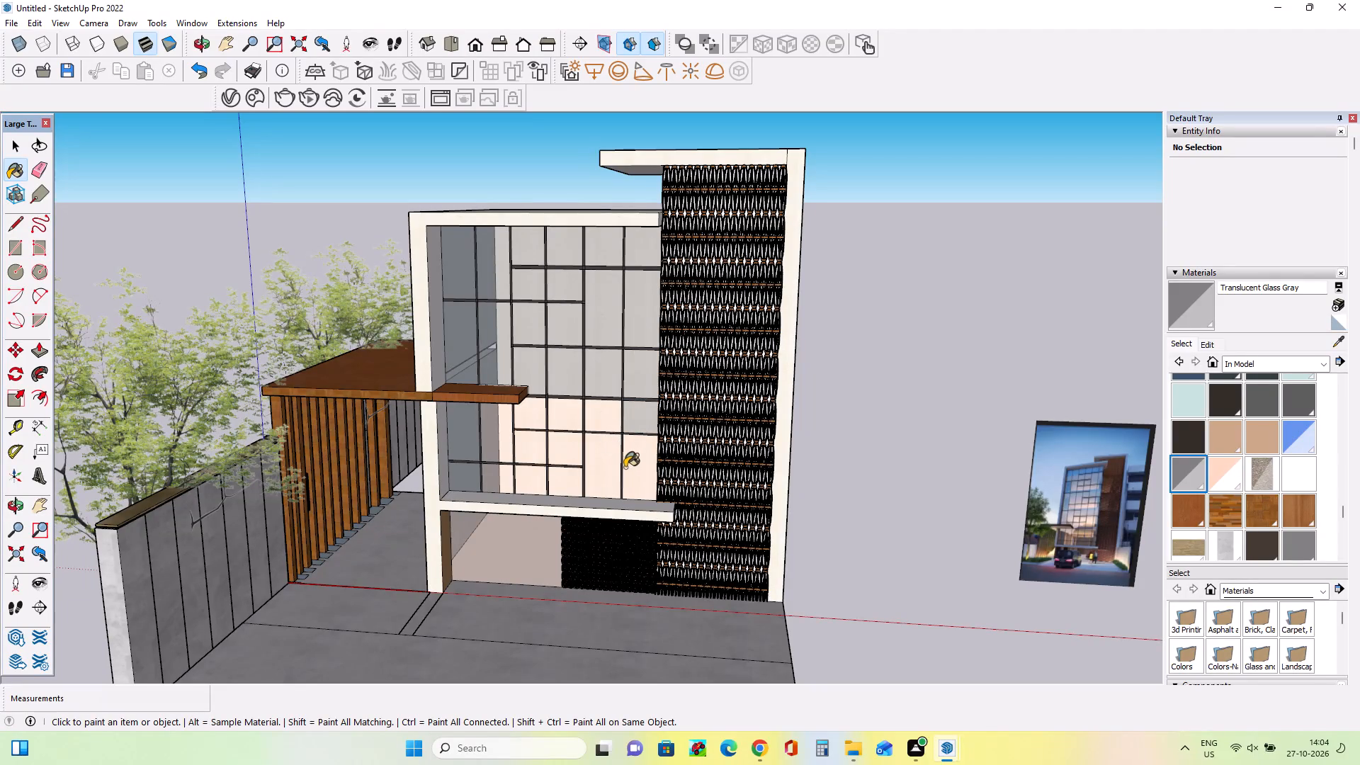
left_click(631, 469)
left_click(600, 468)
left_click(604, 428)
left_click(569, 427)
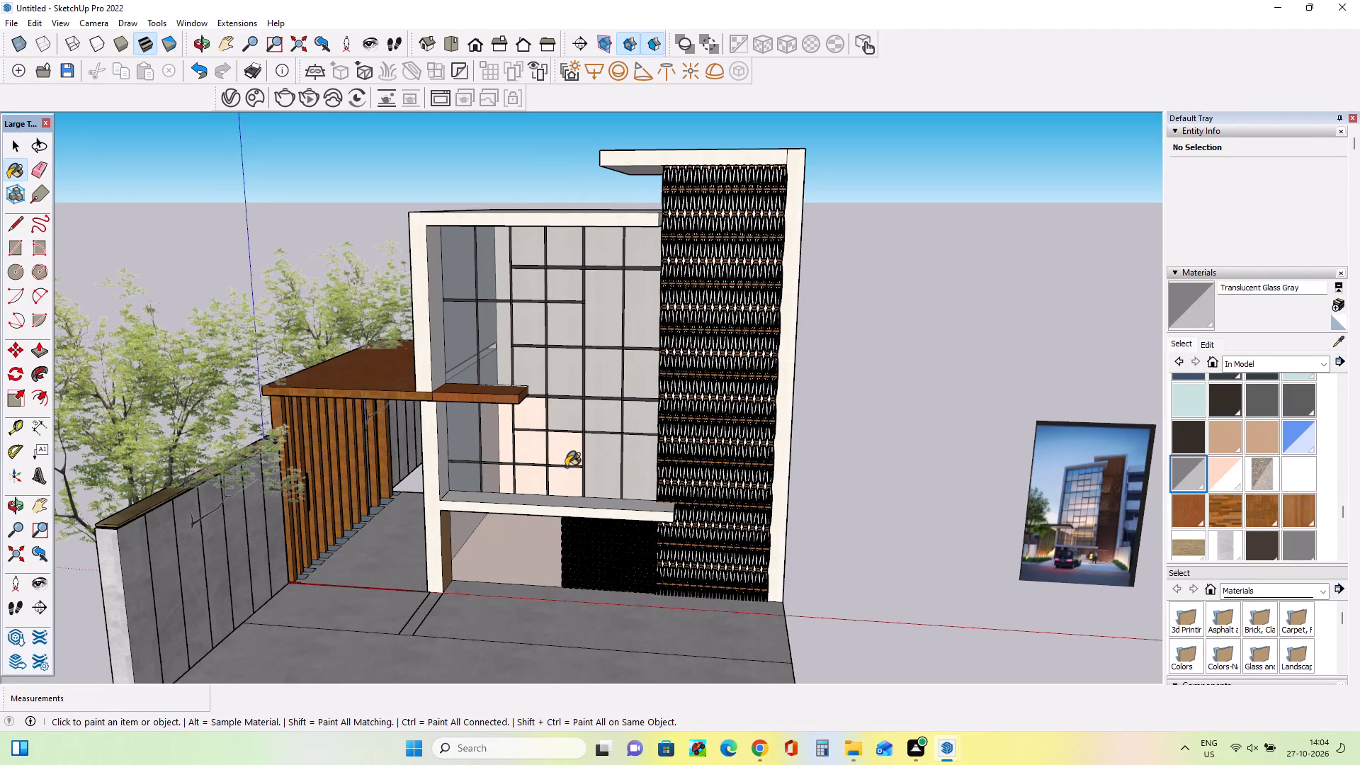
left_click(567, 455)
left_click(567, 480)
left_click(531, 467)
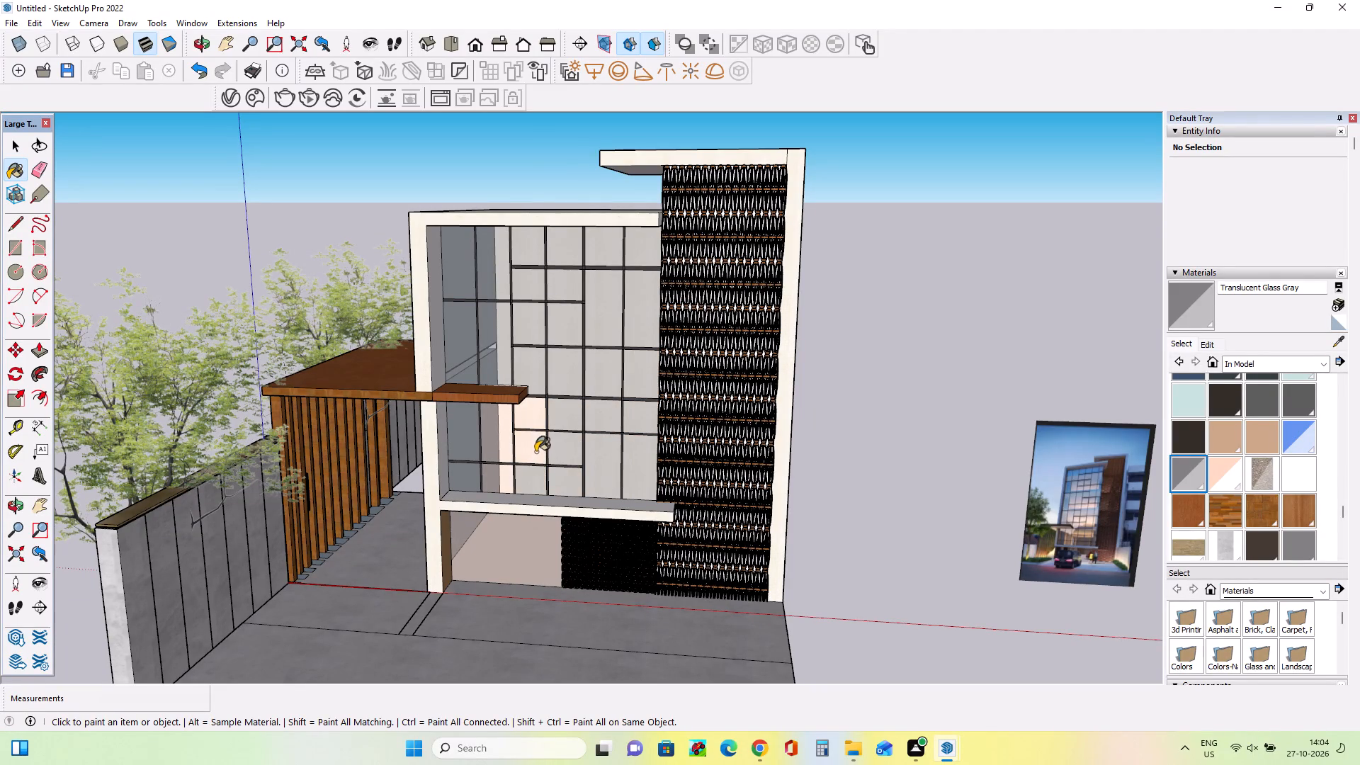
left_click(535, 449)
left_click(538, 422)
left_click(509, 425)
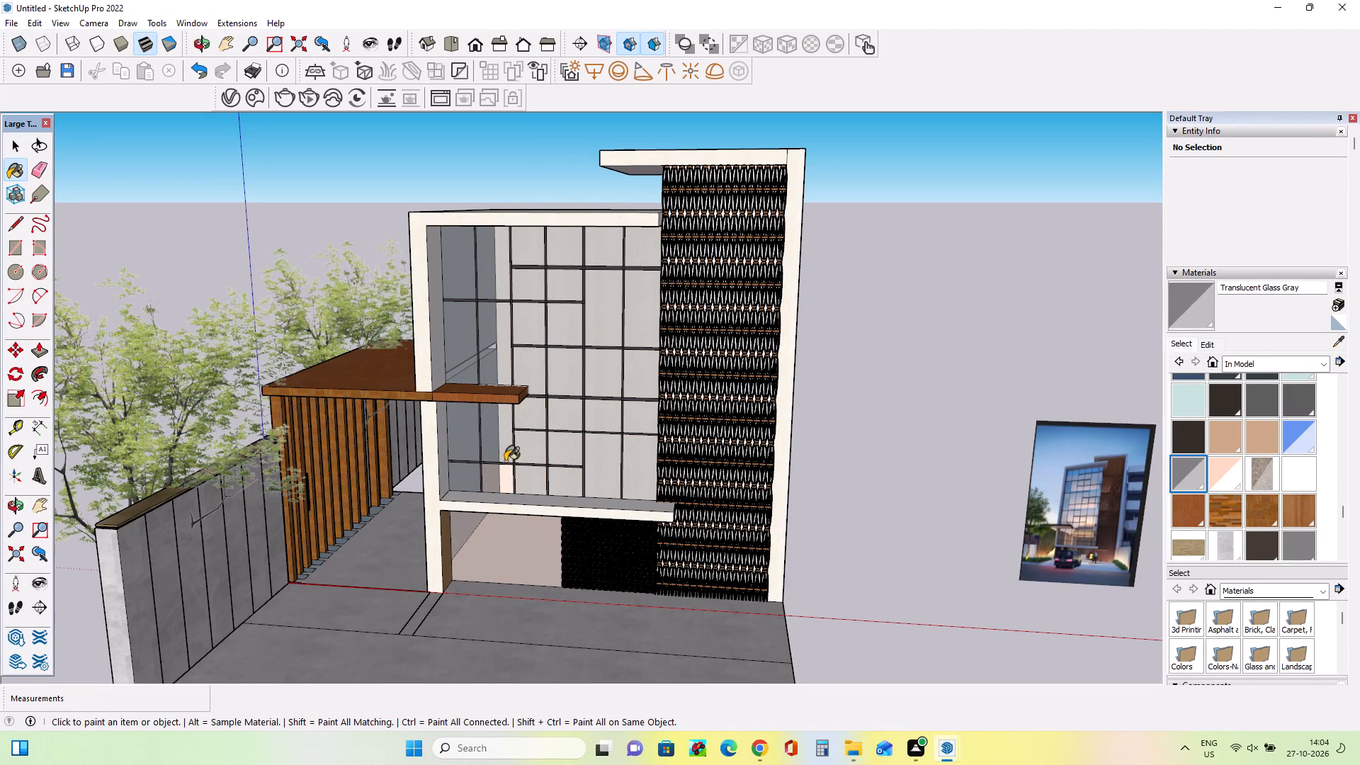
left_click(505, 480)
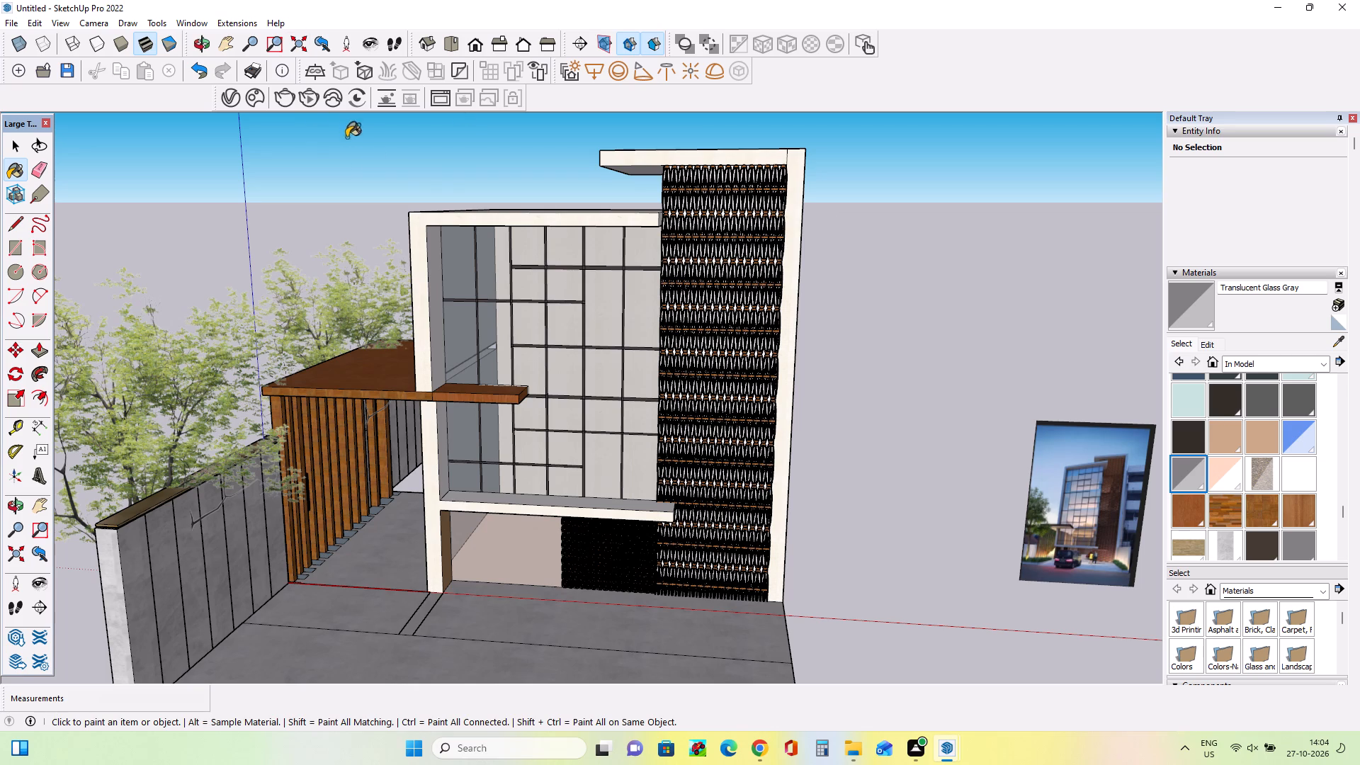
Switch to the Chrome browser.
left_click(753, 761)
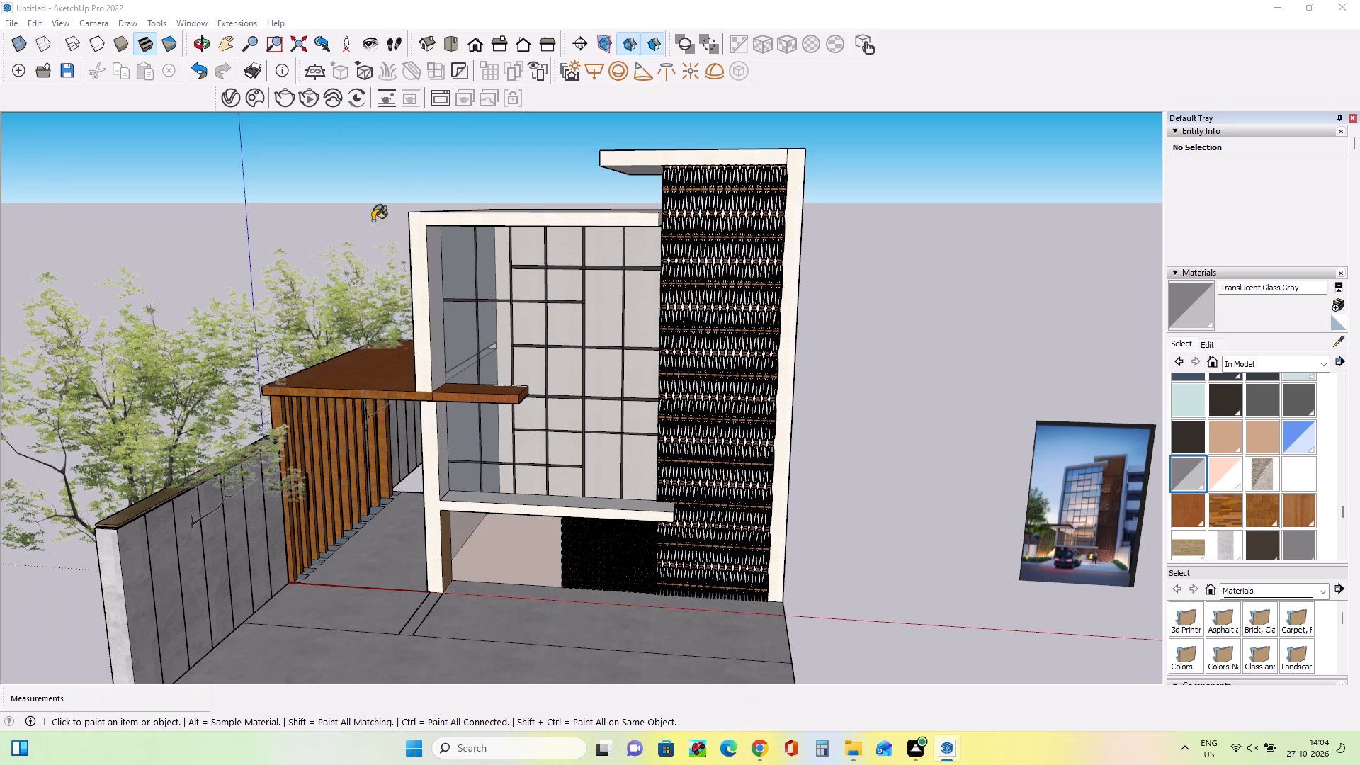
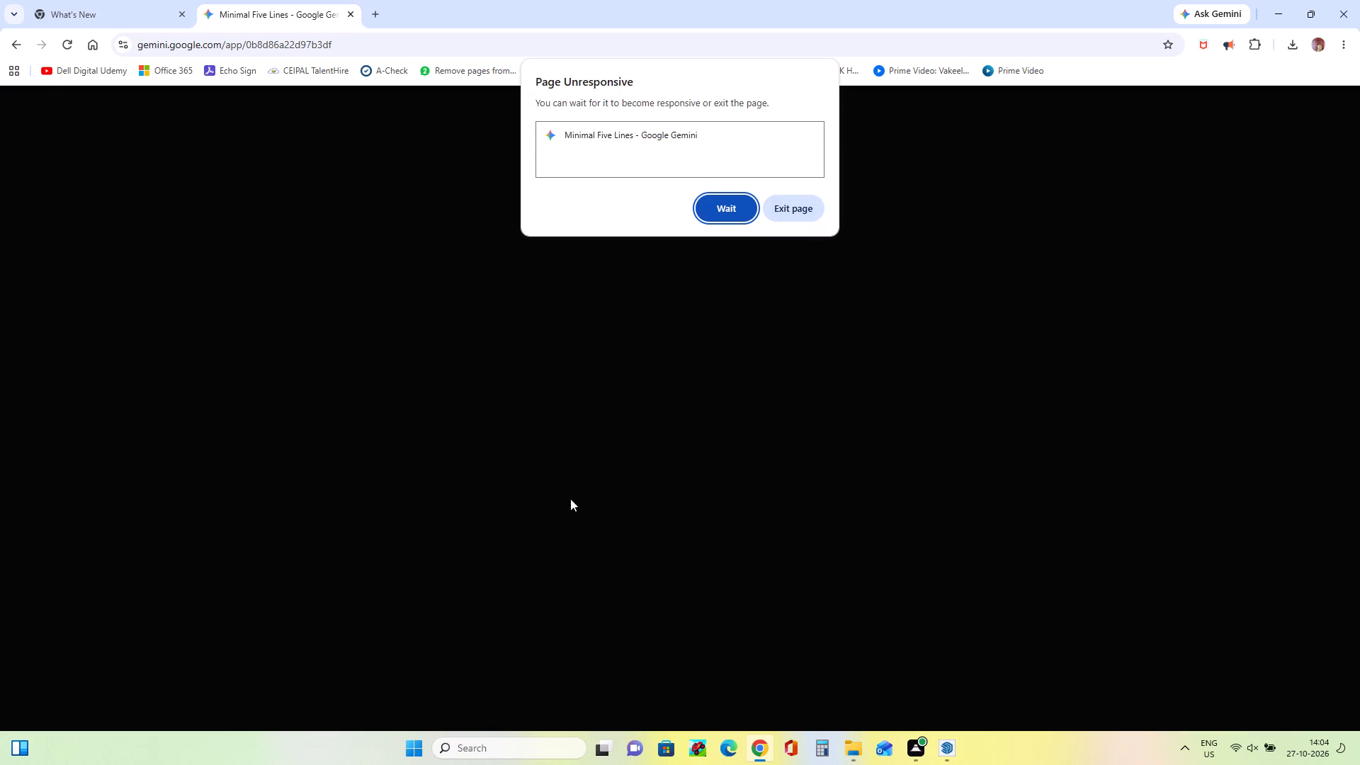
Open the 3D Warehouse website in a new browser tab by way of a Google search for "3d warehouse".
left_click(735, 208)
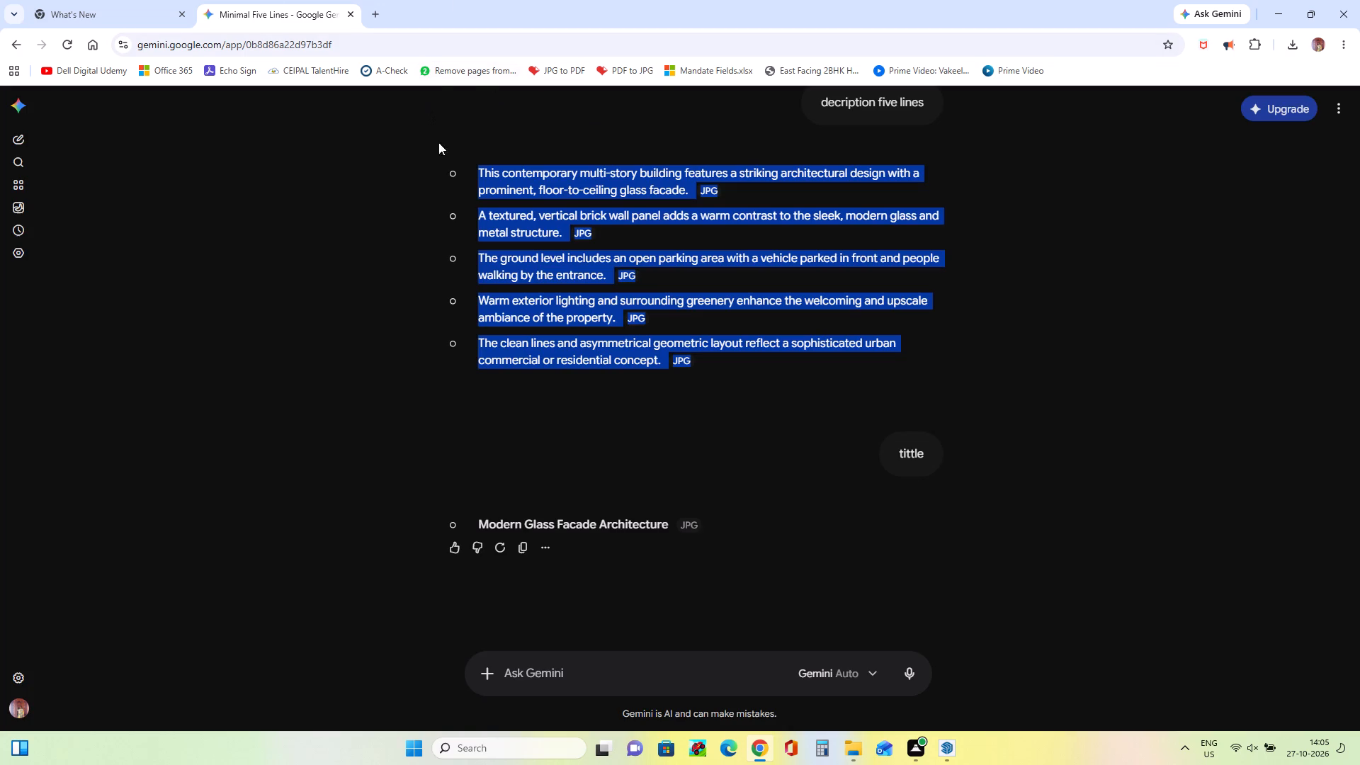
left_click(374, 16)
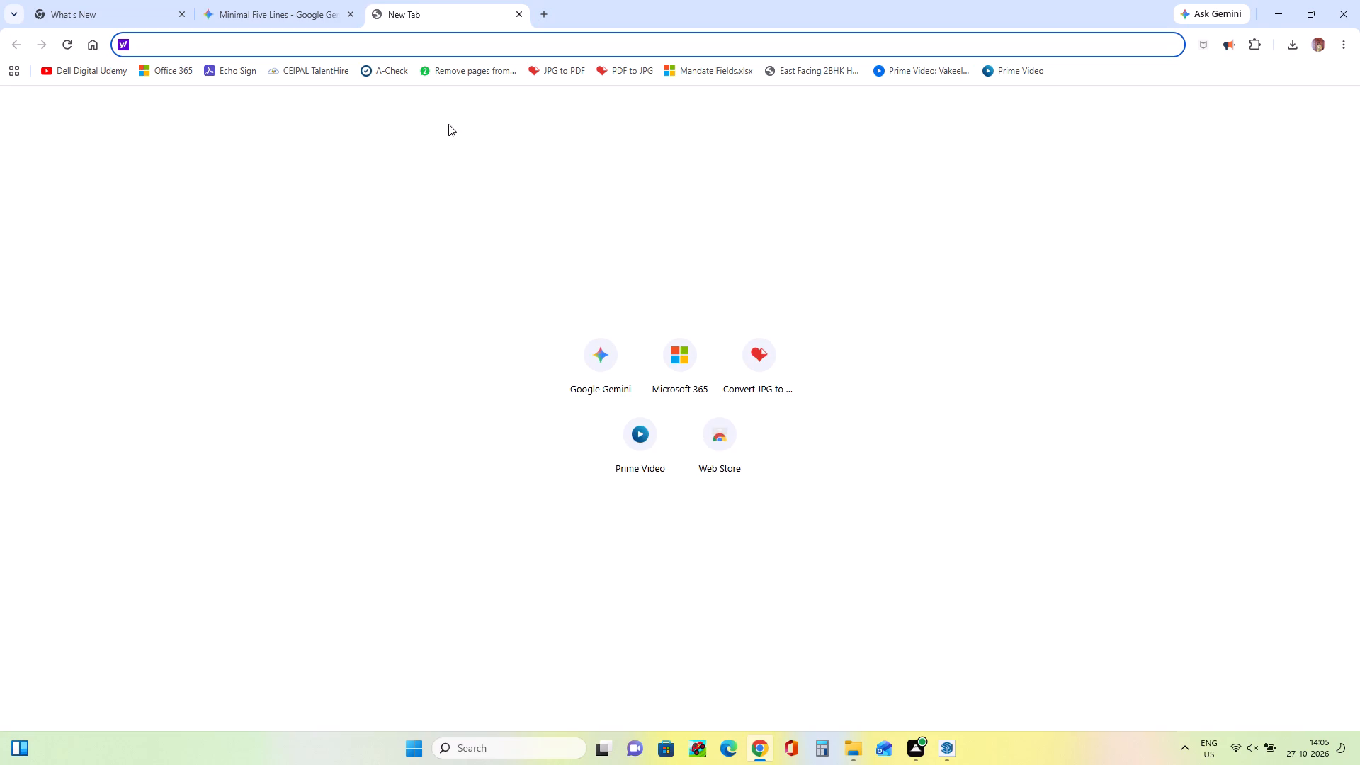
left_click(358, 40)
type("goo")
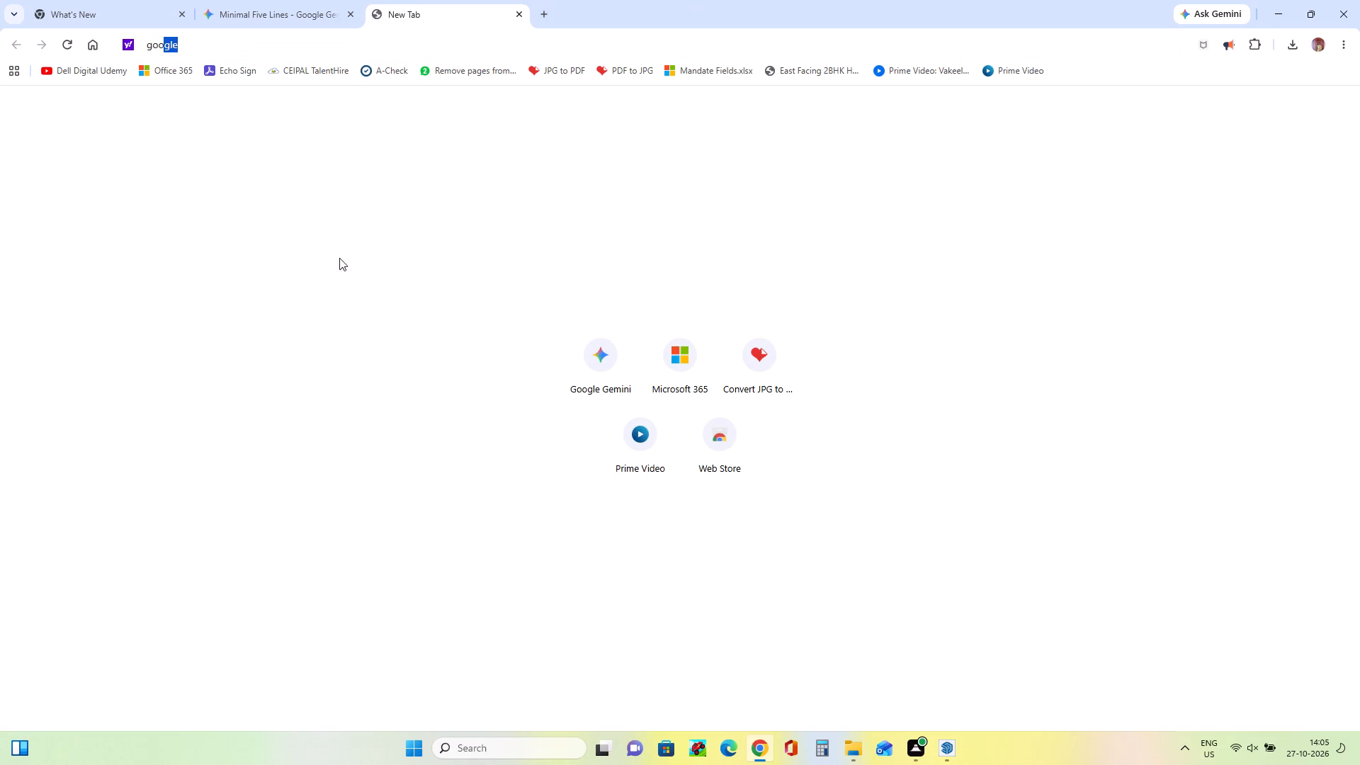
left_click(174, 103)
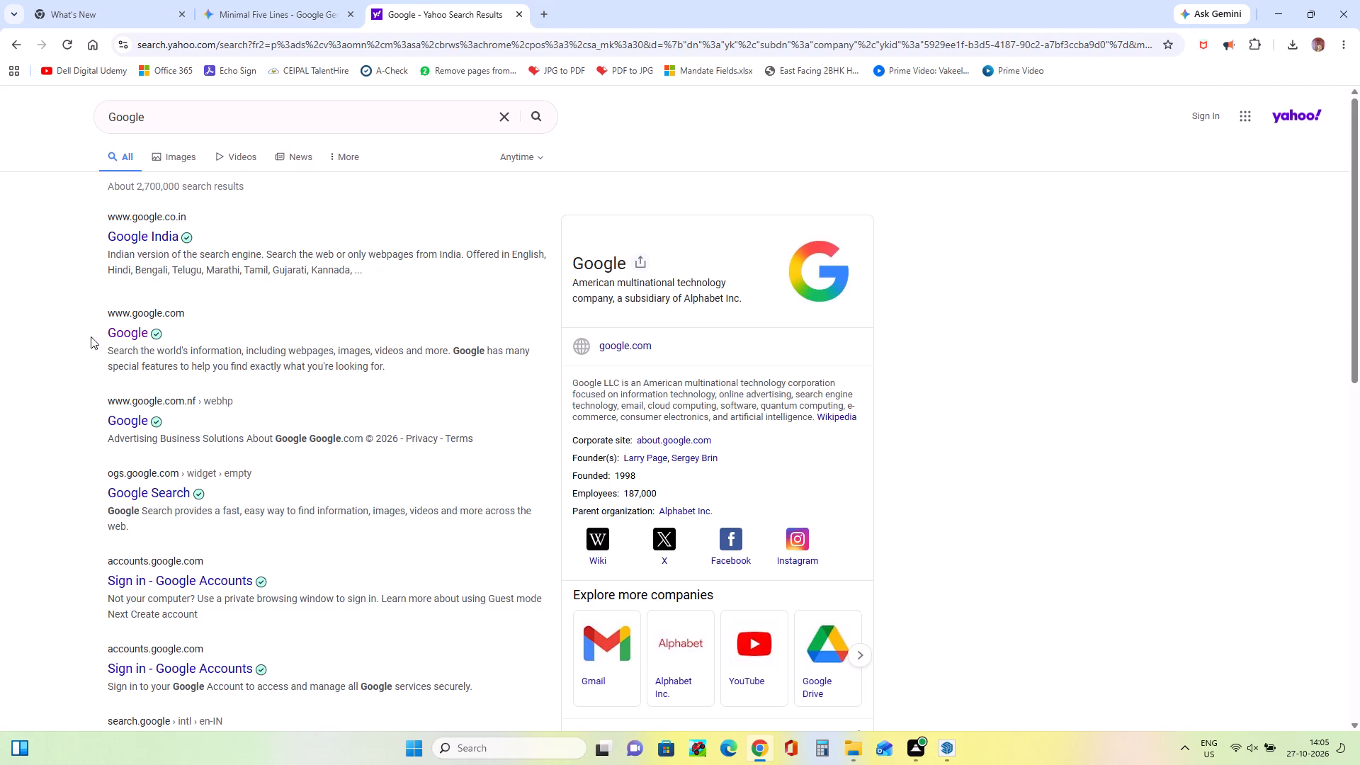
left_click(115, 336)
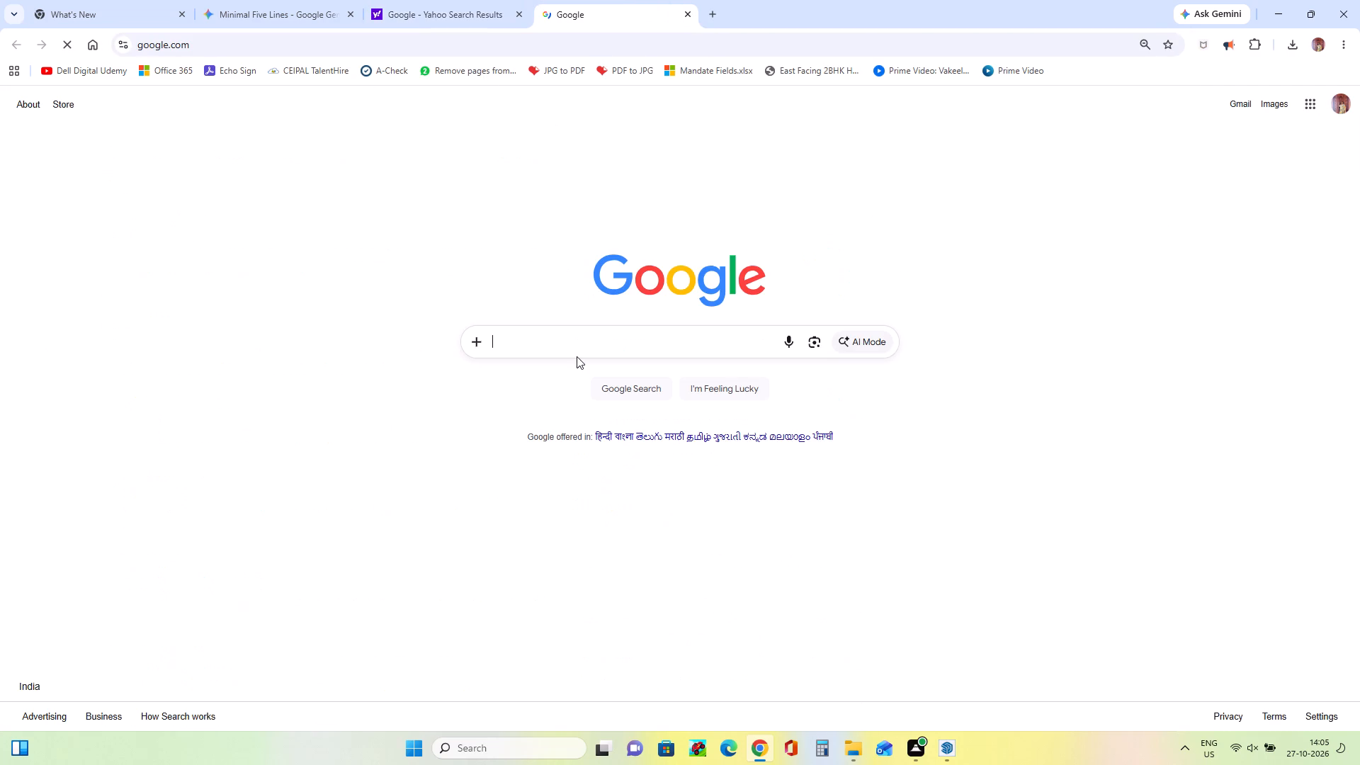
left_click(503, 346)
left_click(510, 372)
left_click(501, 344)
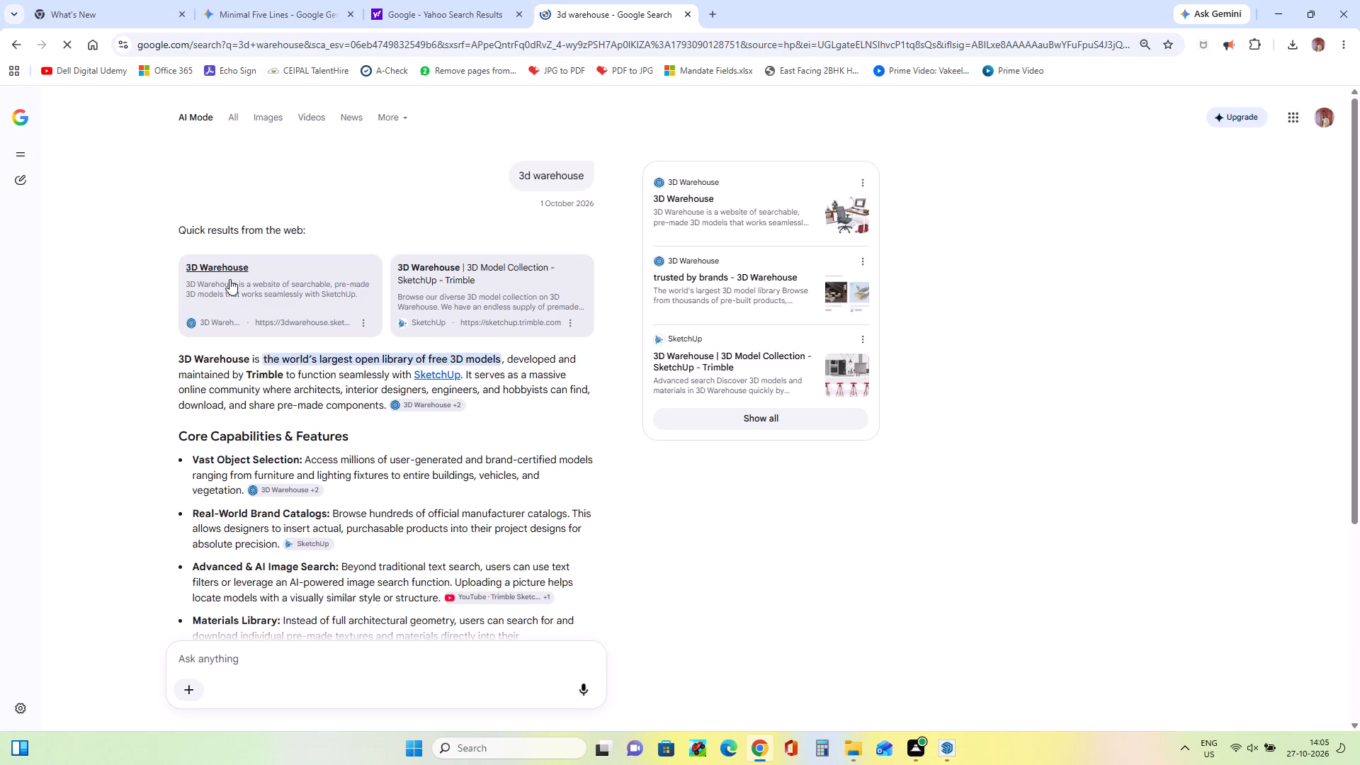
left_click(229, 264)
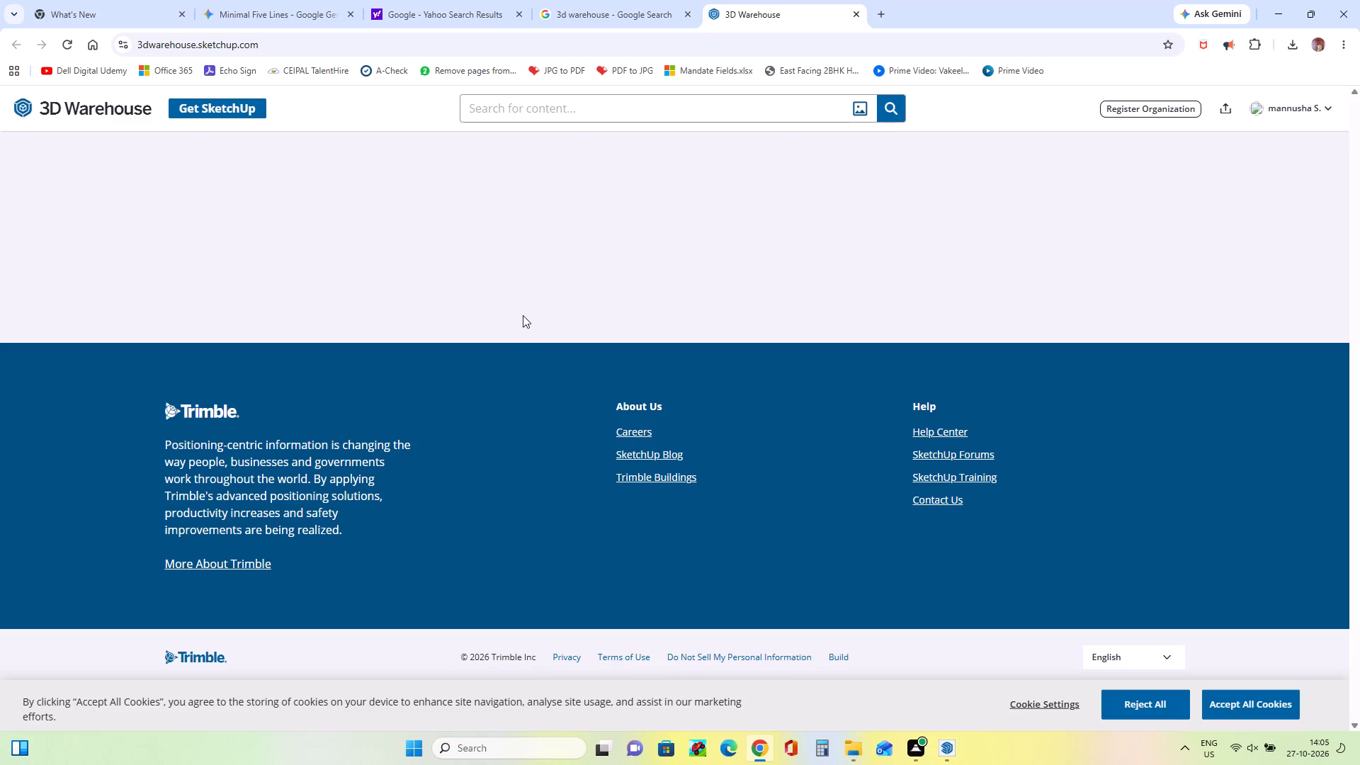
Search 3D Warehouse for "stairs".
left_click(572, 101)
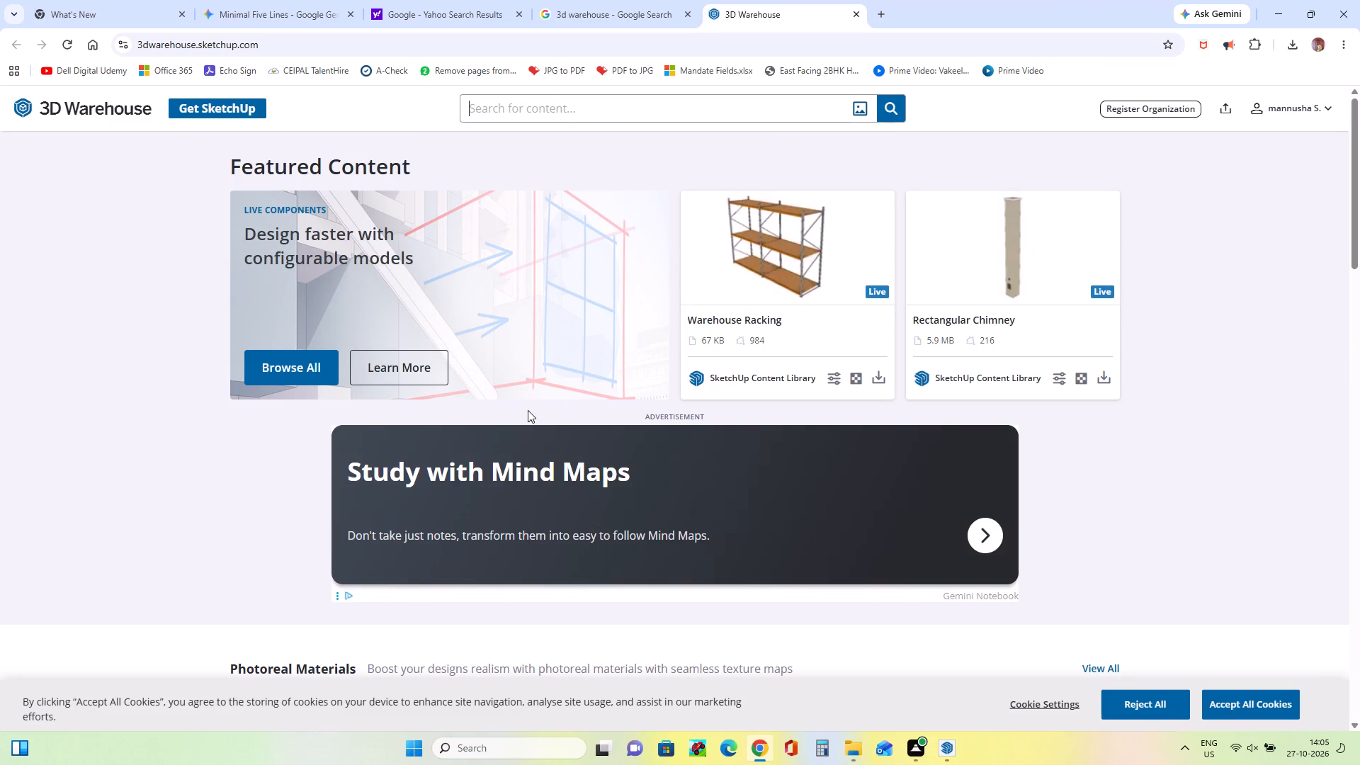
type("3d")
key("space")
key("BackSpace")
key("BackSpace")
key("BackSpace")
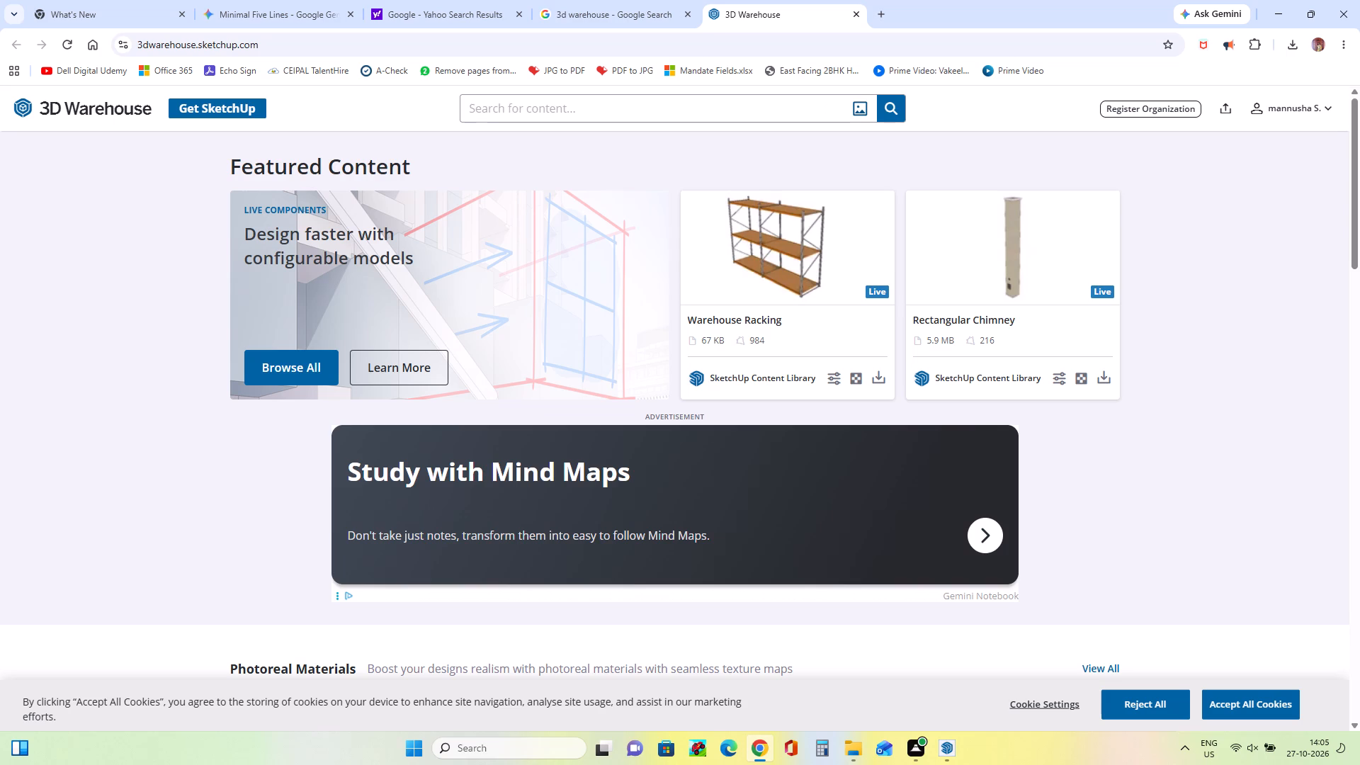
key("BackSpace")
type("stairs")
key("Return")
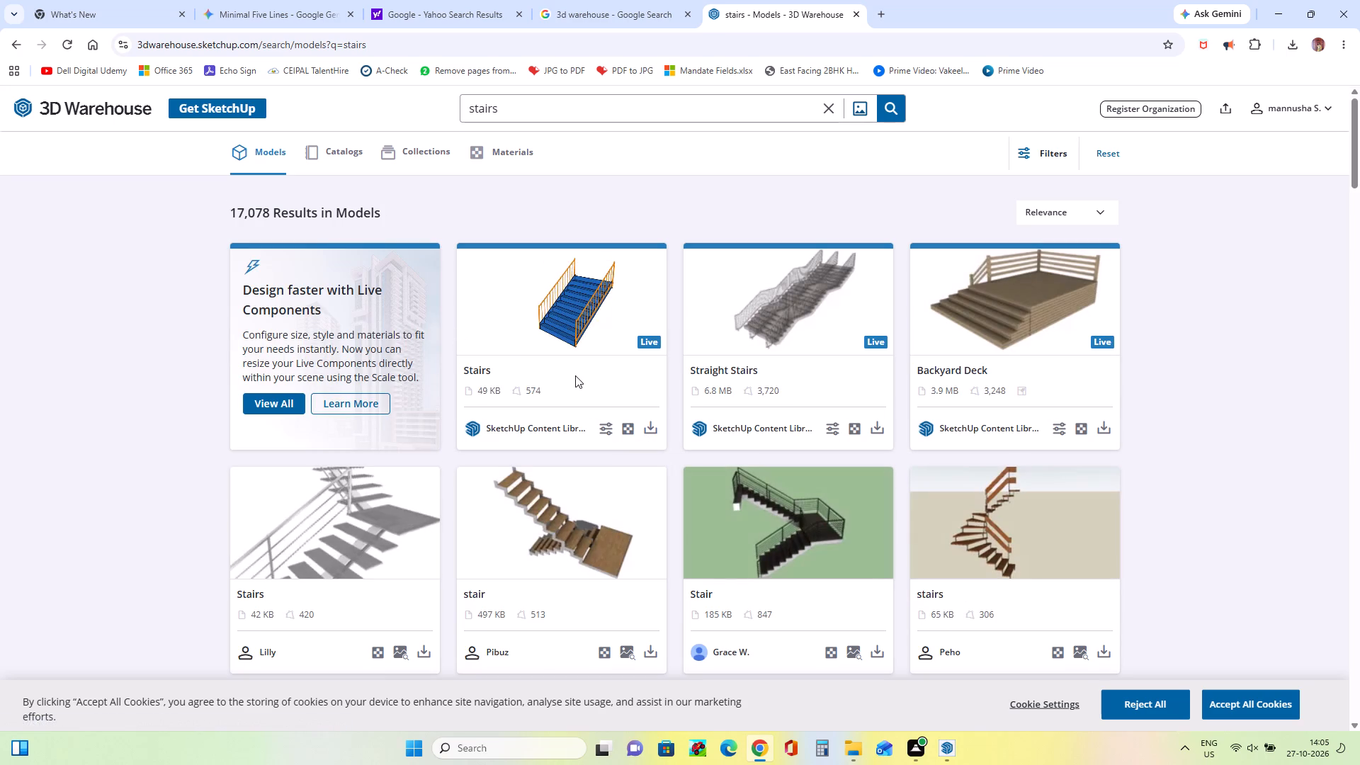
Look through the stairs models and inspect the page of the straight 212 KB "Stair" model, then return to the results.
scroll(575, 375, "down", 1)
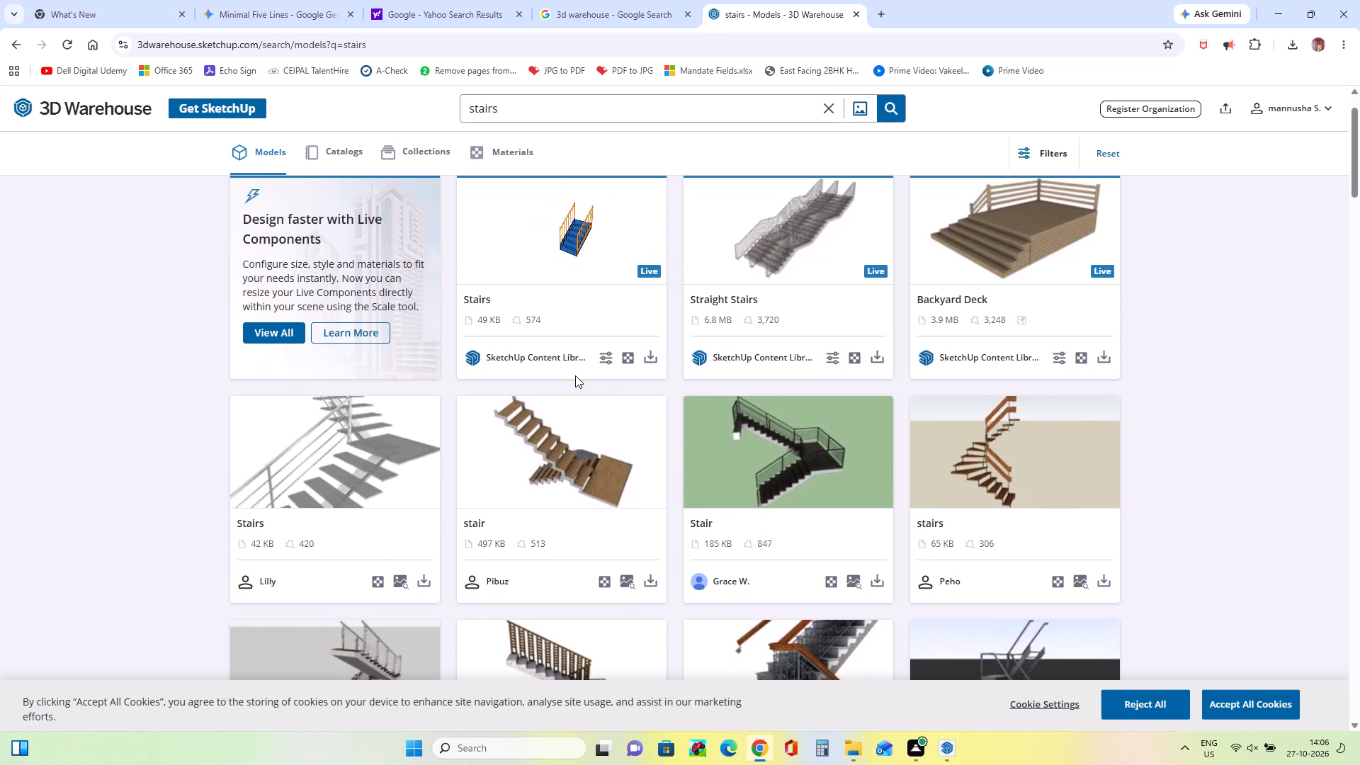
scroll(769, 371, "down", 1)
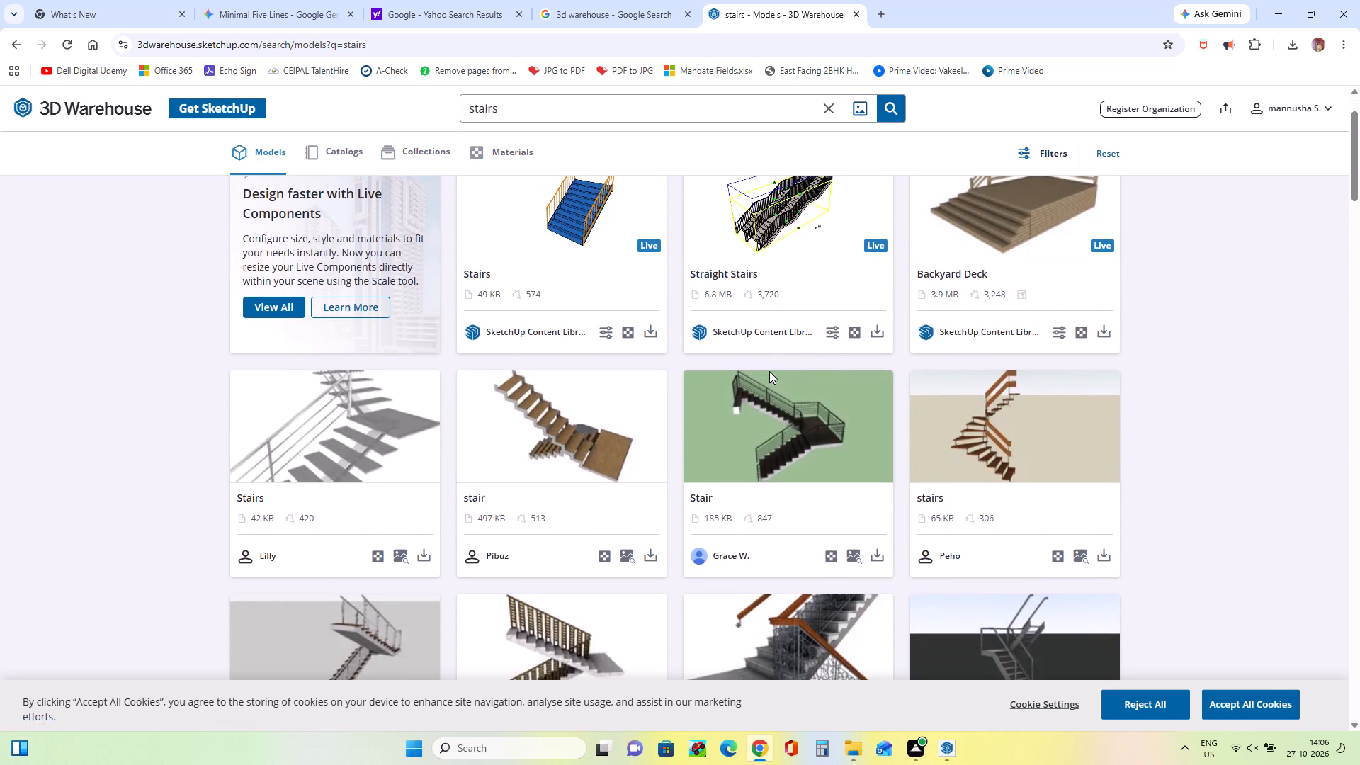
scroll(769, 371, "down", 9)
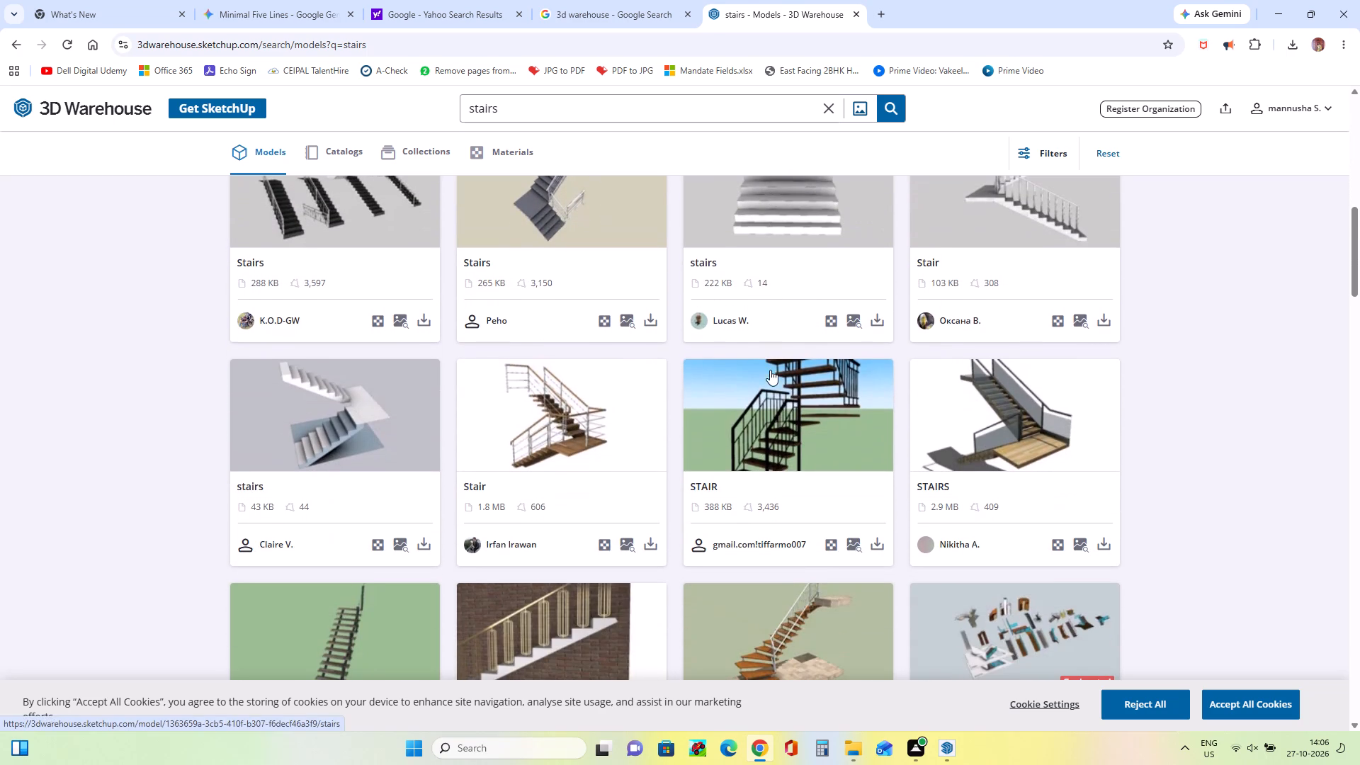
scroll(451, 490, "down", 3)
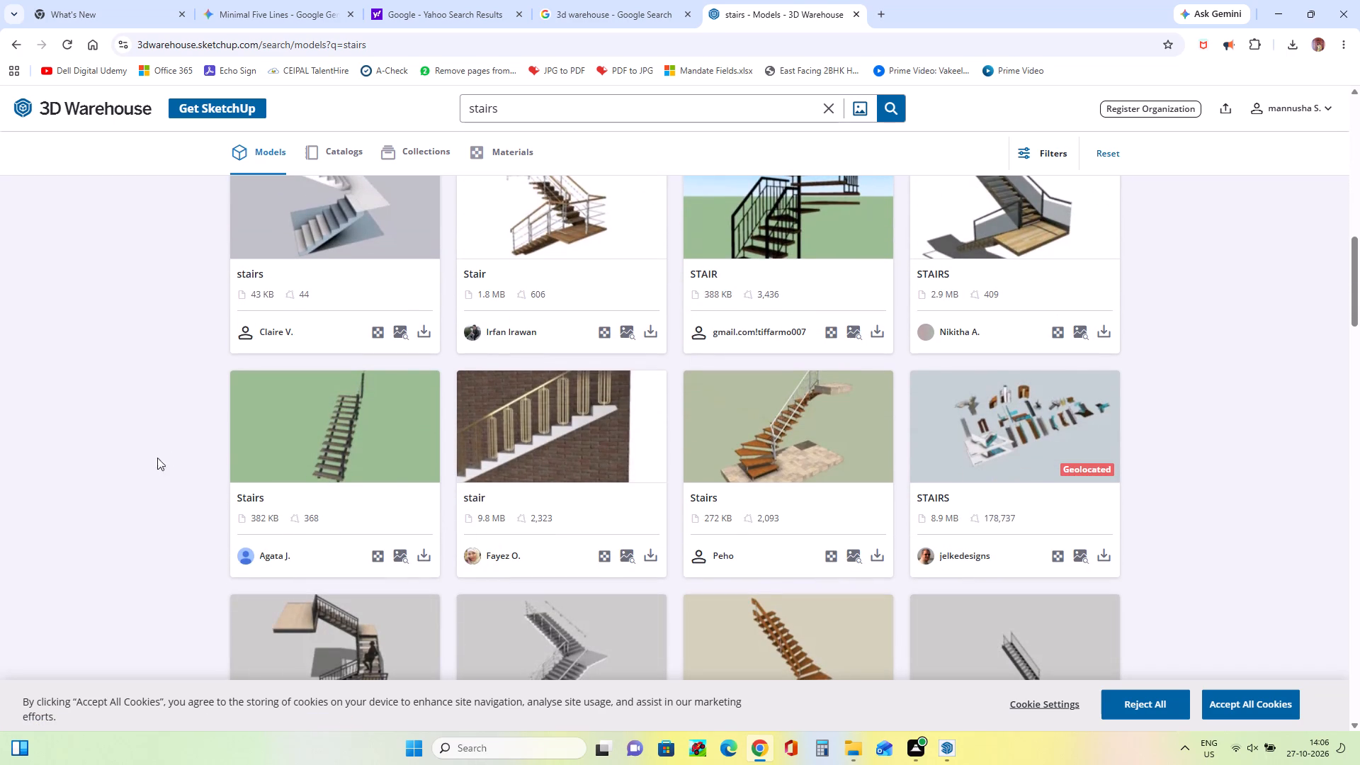
scroll(353, 454, "down", 2)
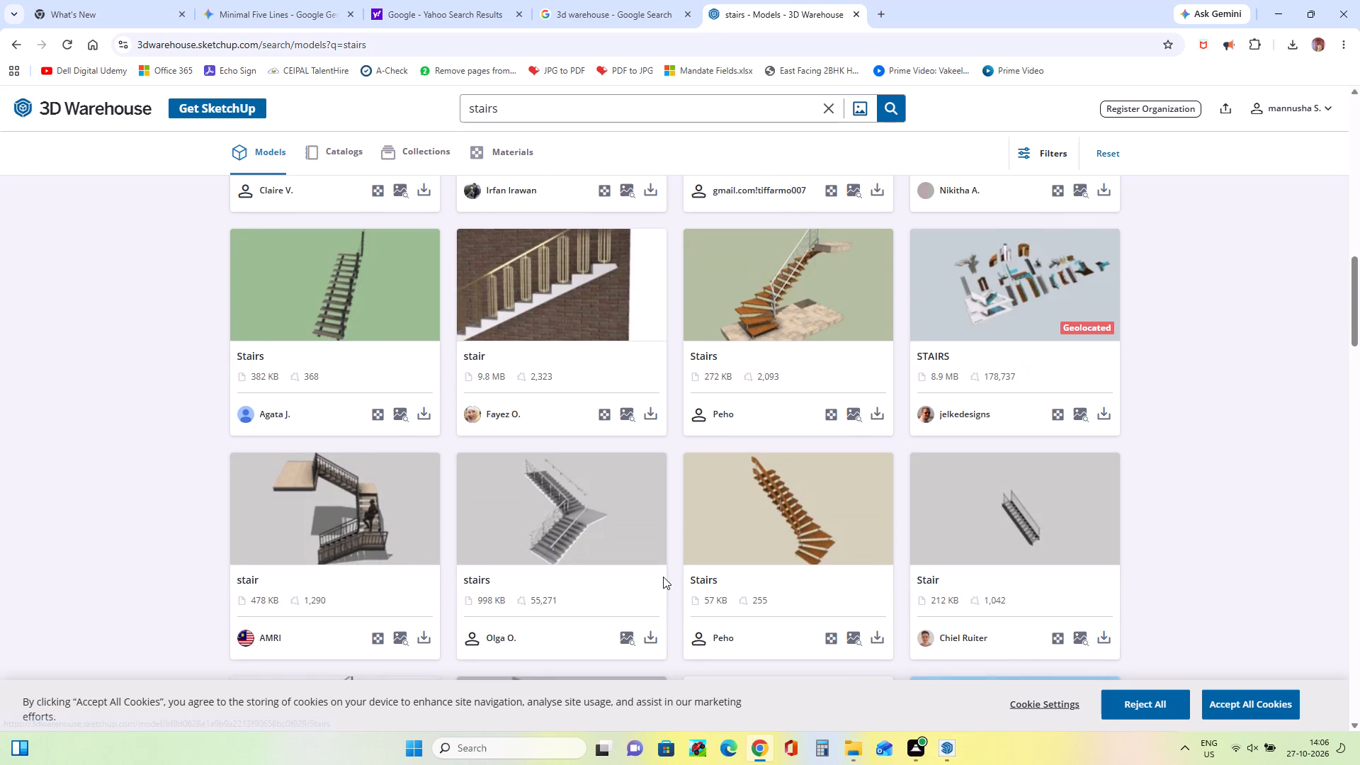
scroll(663, 576, "down", 1)
scroll(977, 469, "down", 2)
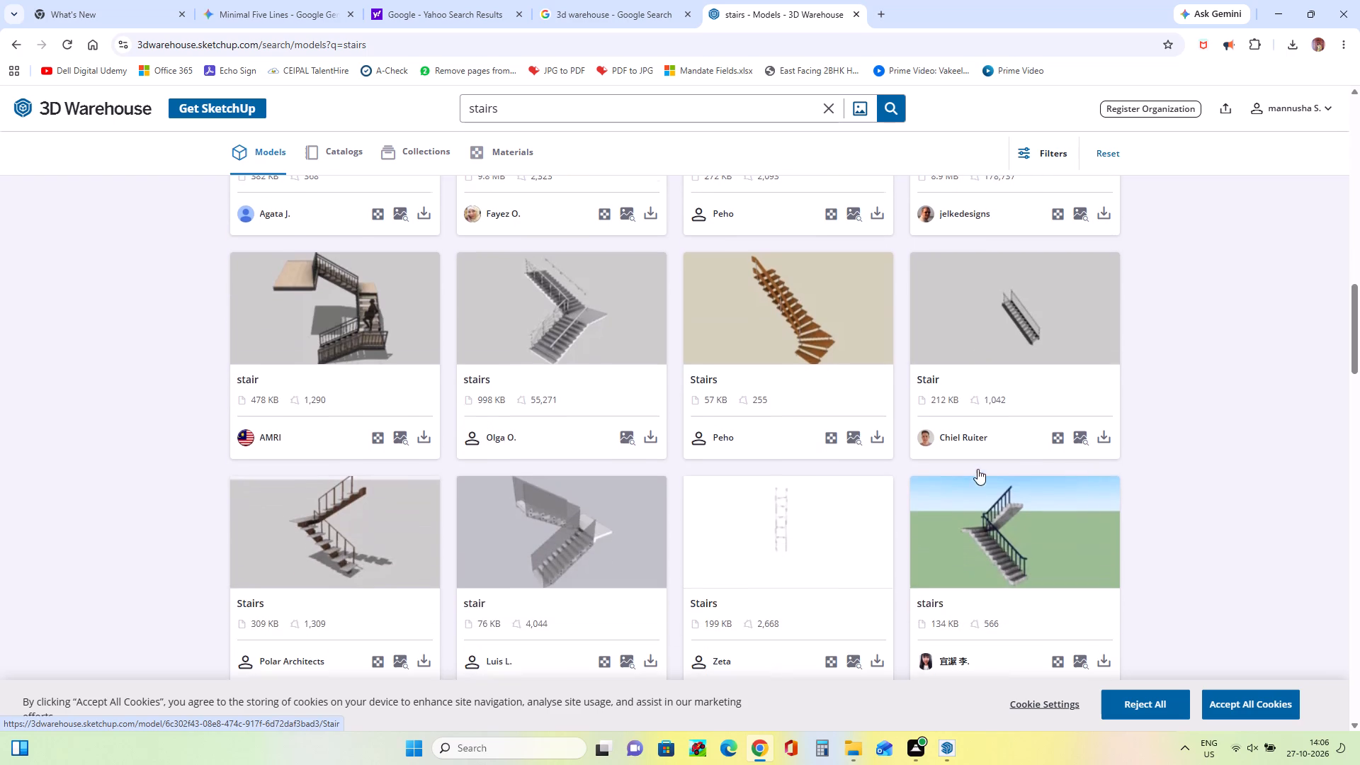
left_click(1008, 382)
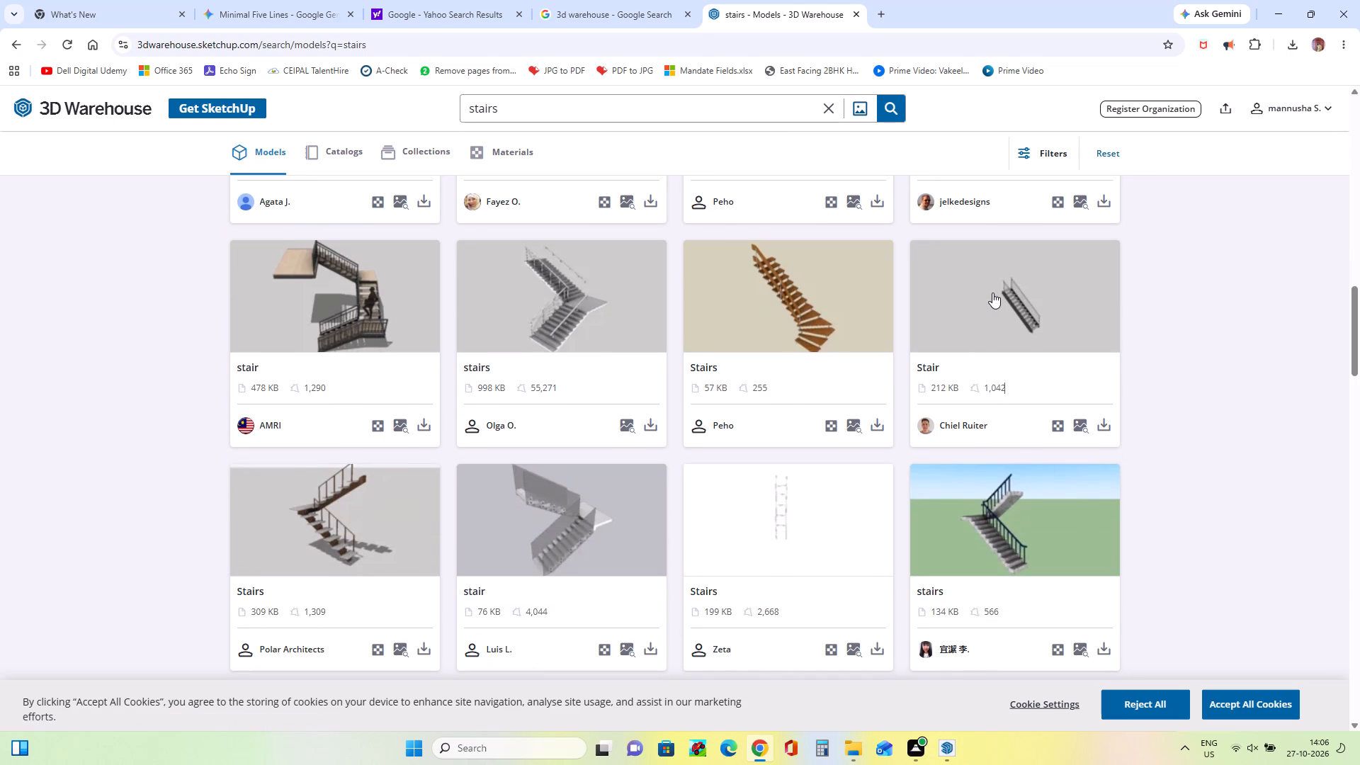
left_click(993, 293)
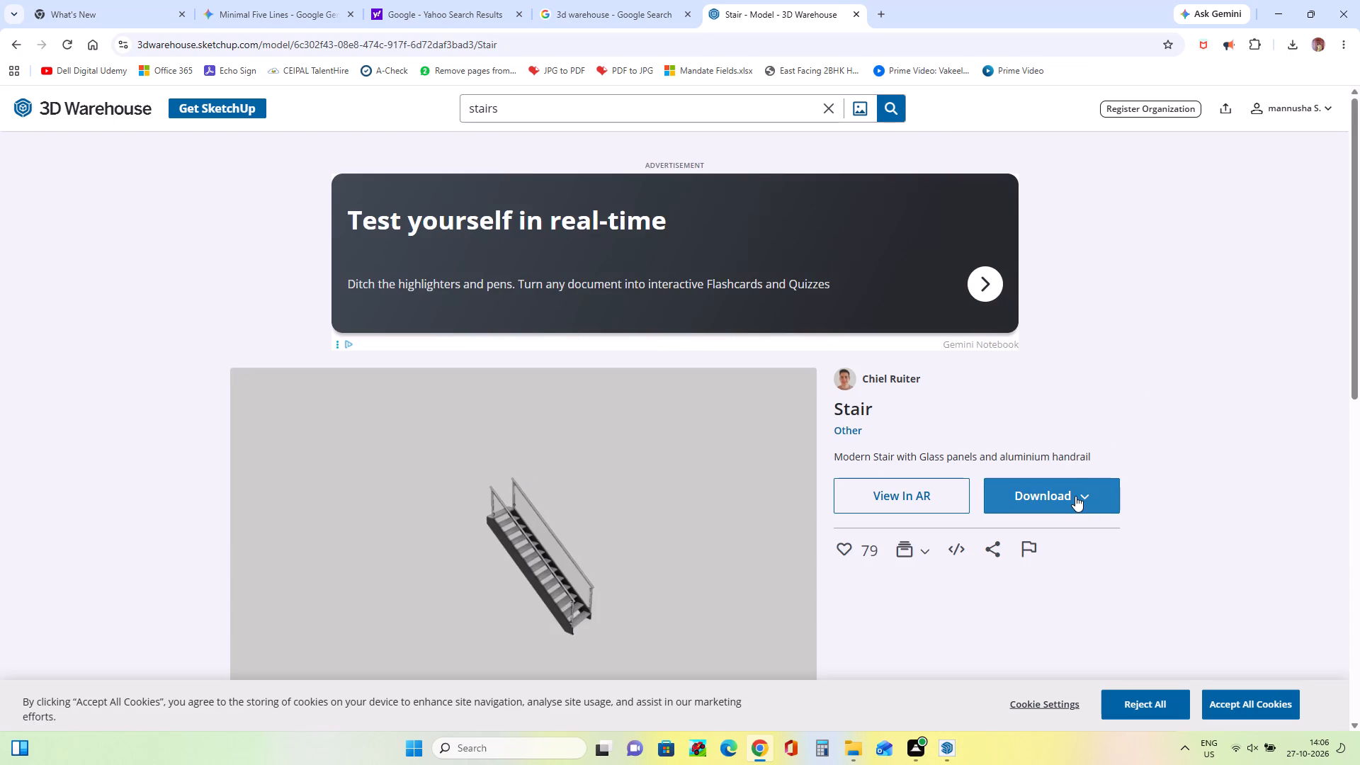
left_click(9, 43)
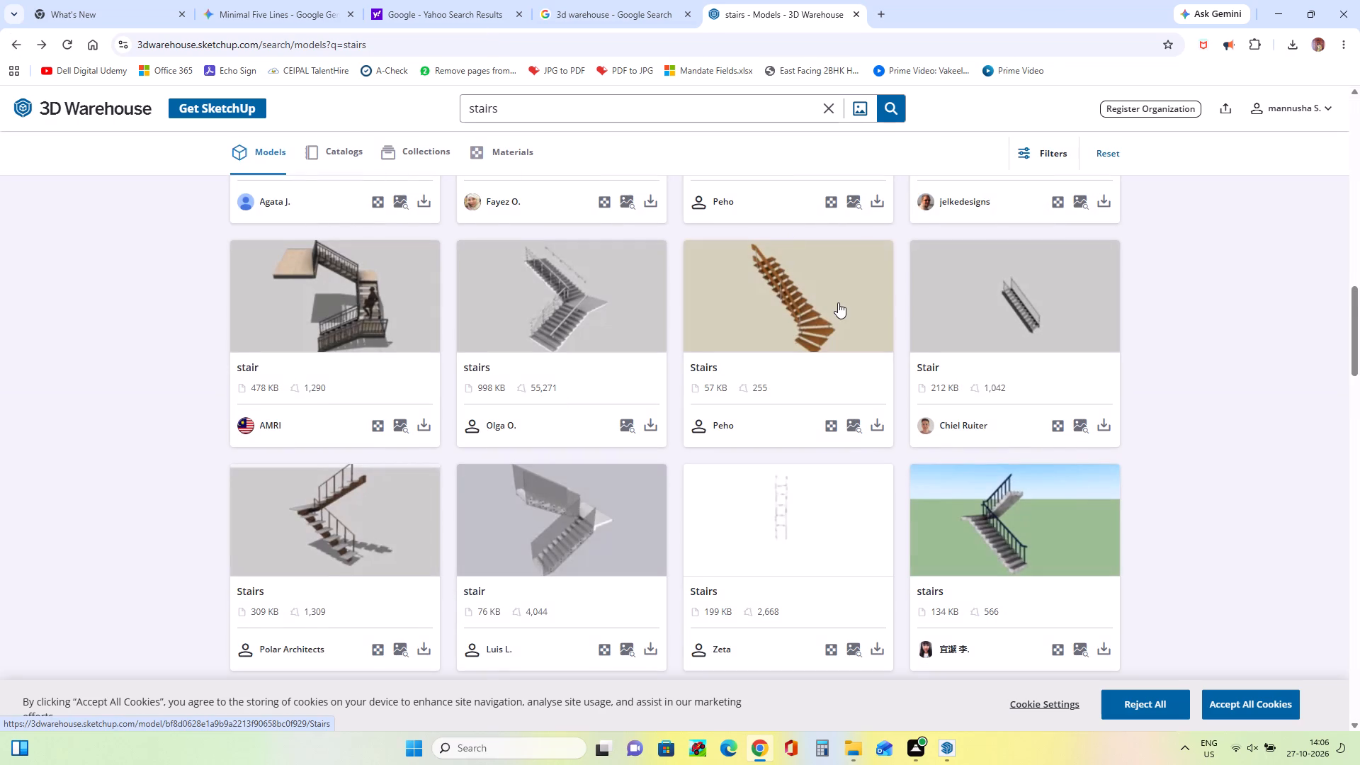
Download the 230 KB straight "Stairs" model with metal railings on a green background as a SketchUp file.
scroll(838, 302, "down", 5)
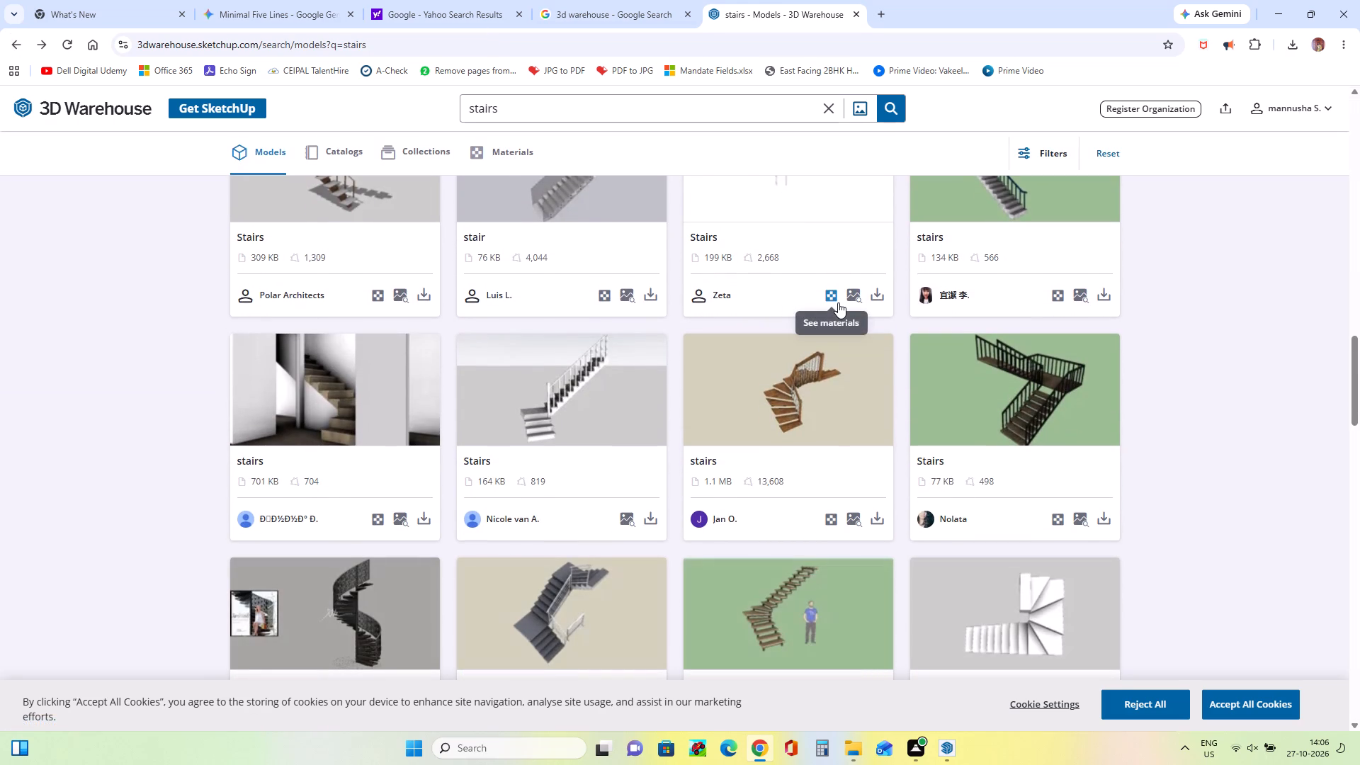
scroll(838, 302, "down", 3)
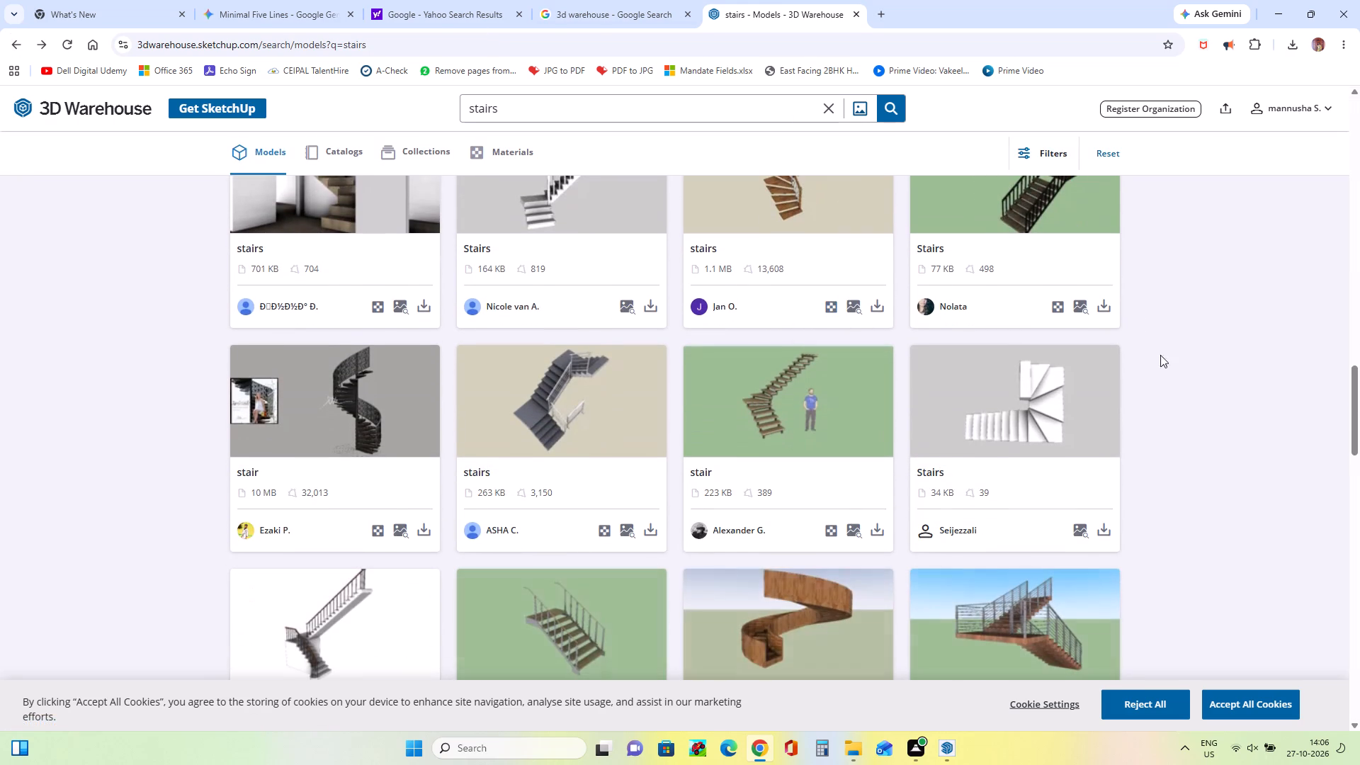
scroll(761, 412, "down", 2)
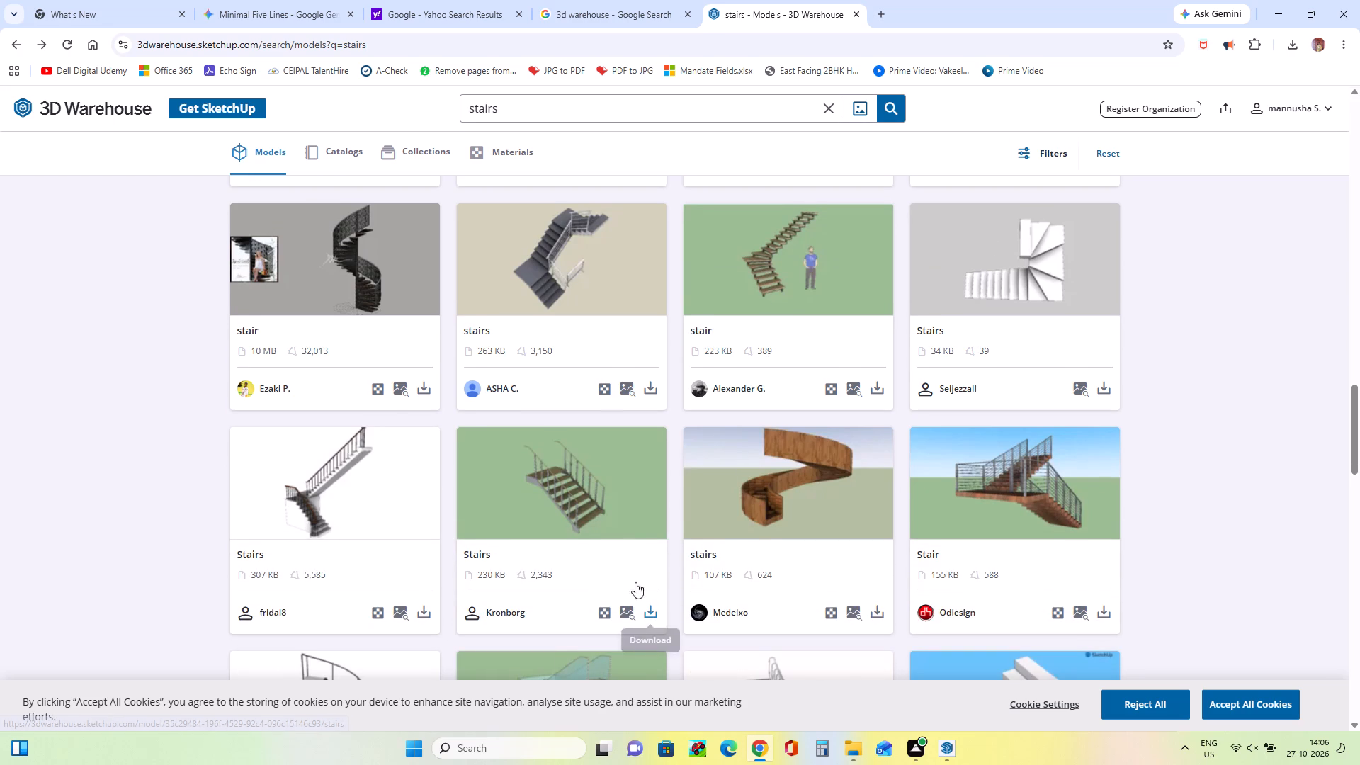
scroll(635, 545, "down", 2)
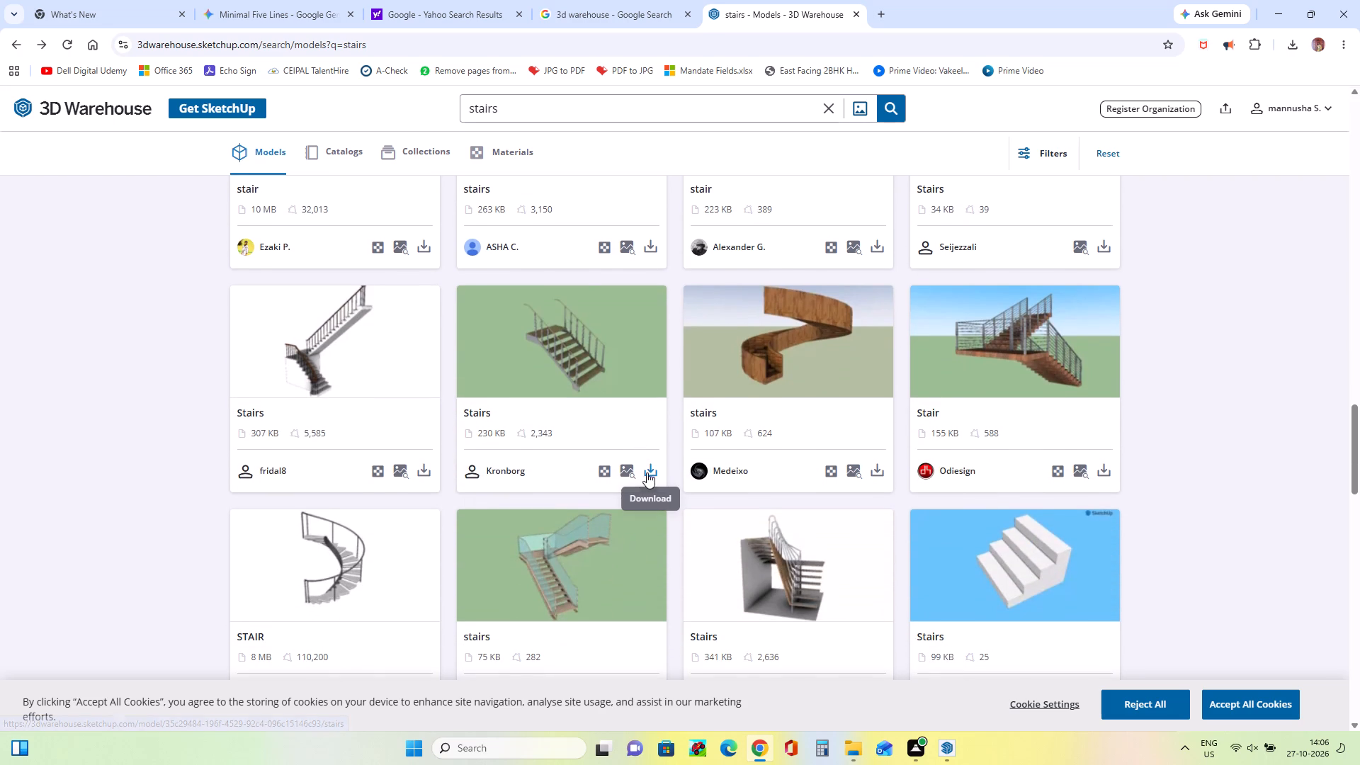
left_click(650, 471)
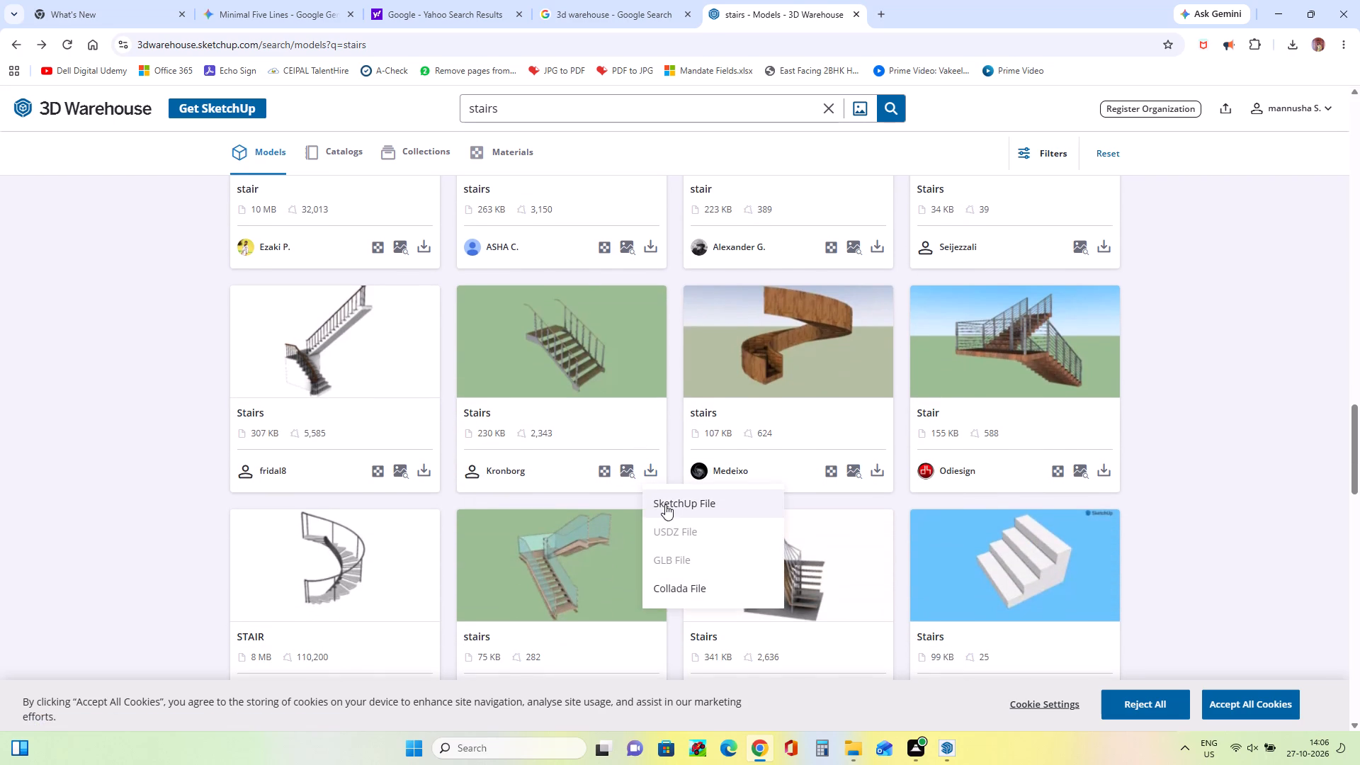
left_click(668, 511)
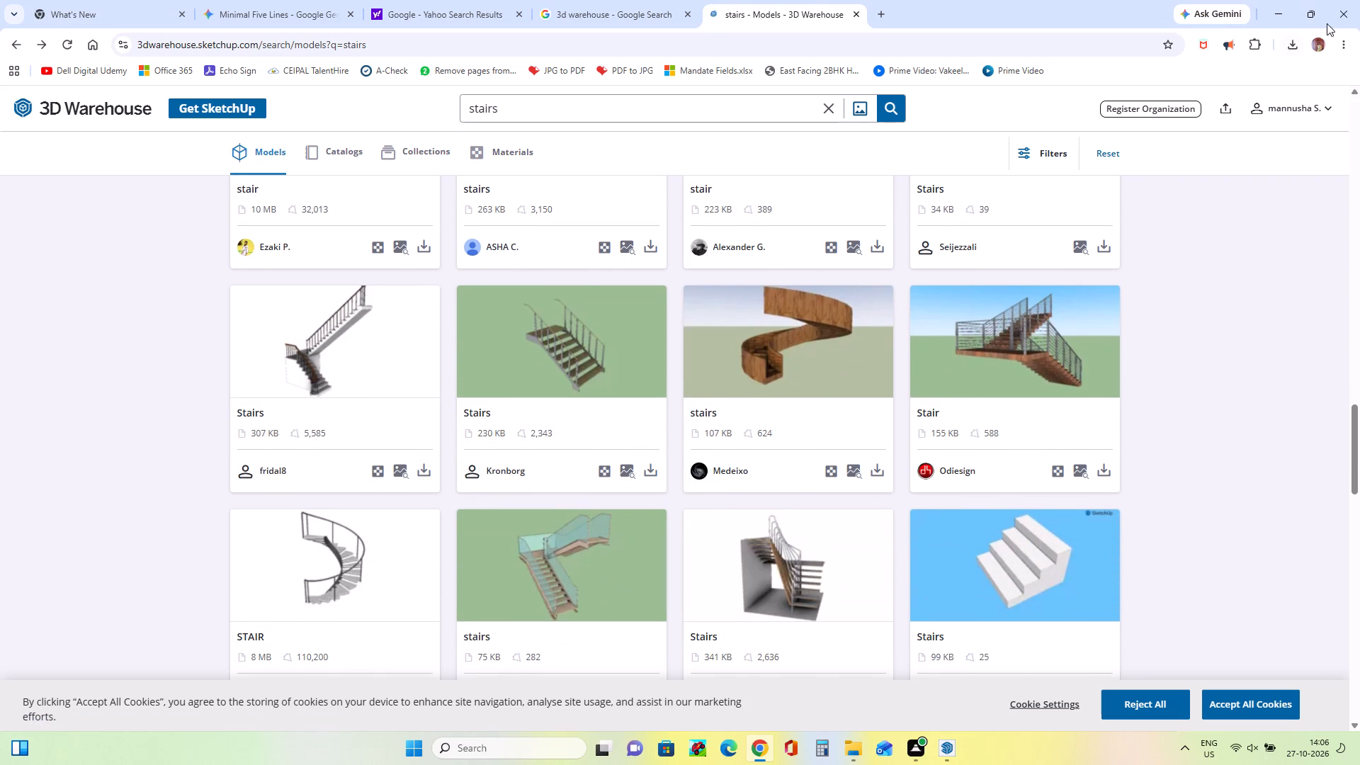
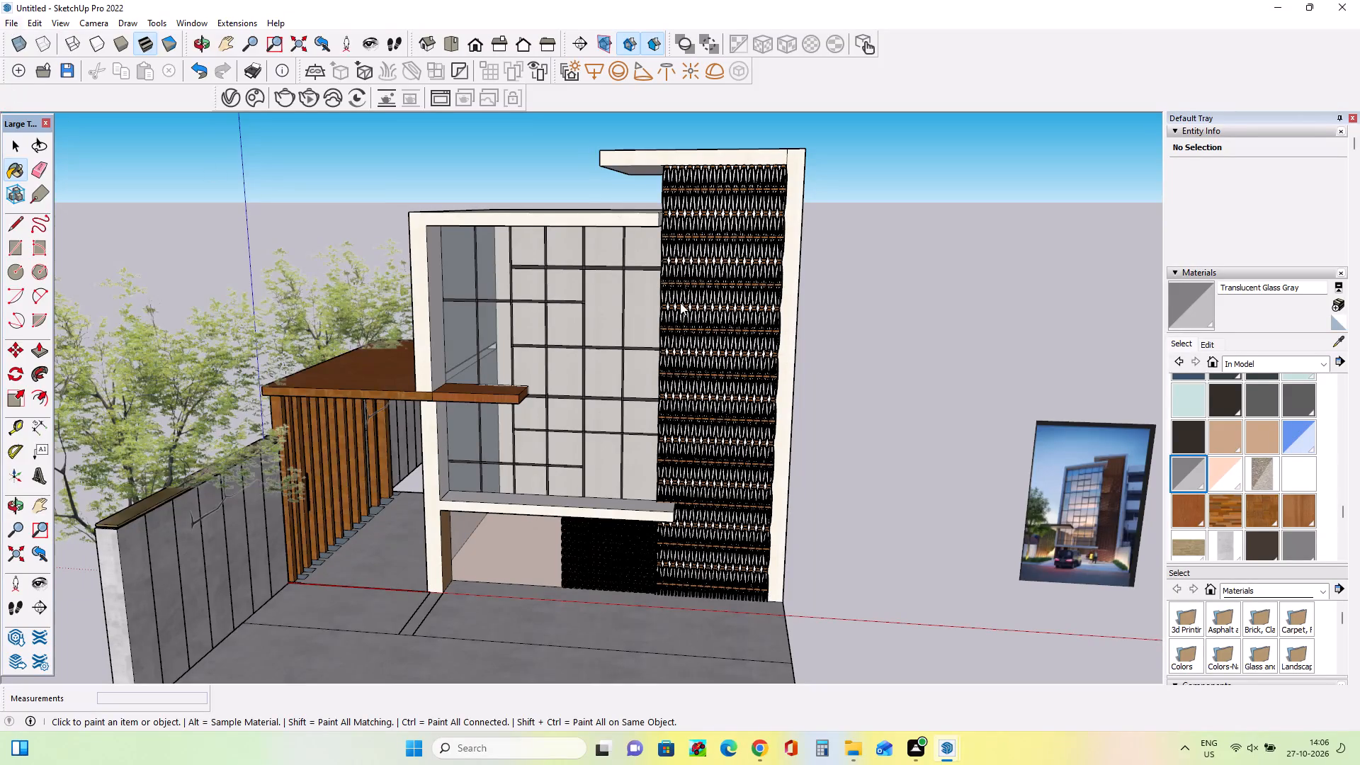
Import the downloaded Trappe+færdig stairs file and place it on the paving in front of the building.
left_click(68, 272)
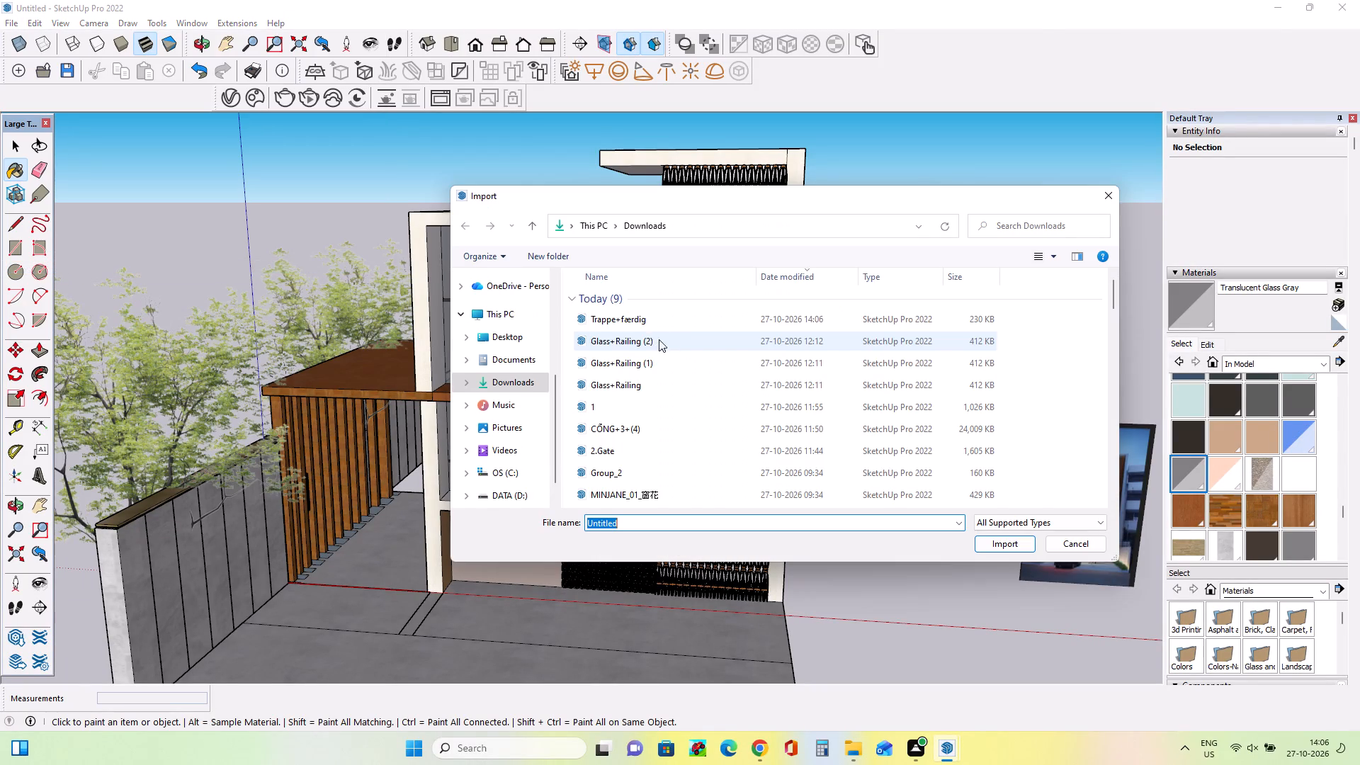
left_click(644, 322)
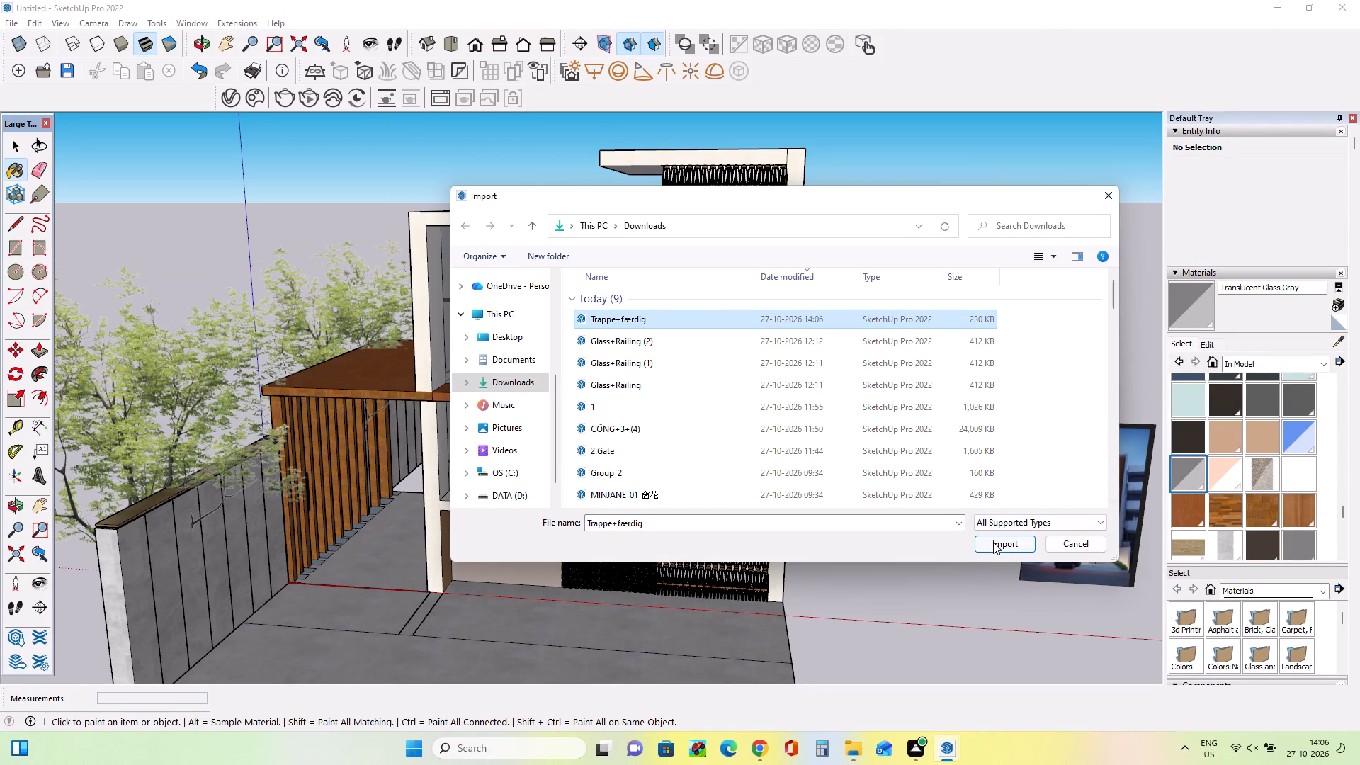
left_click(993, 542)
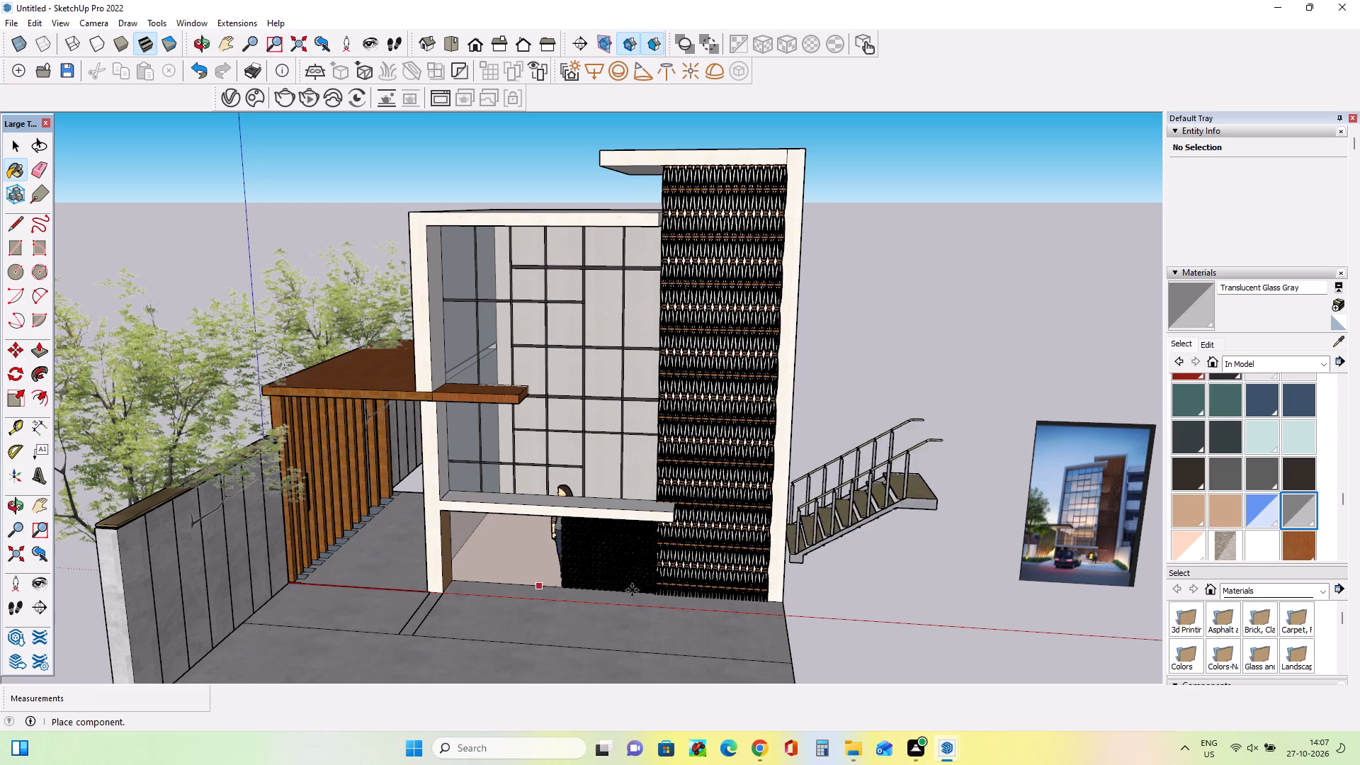
left_click(659, 661)
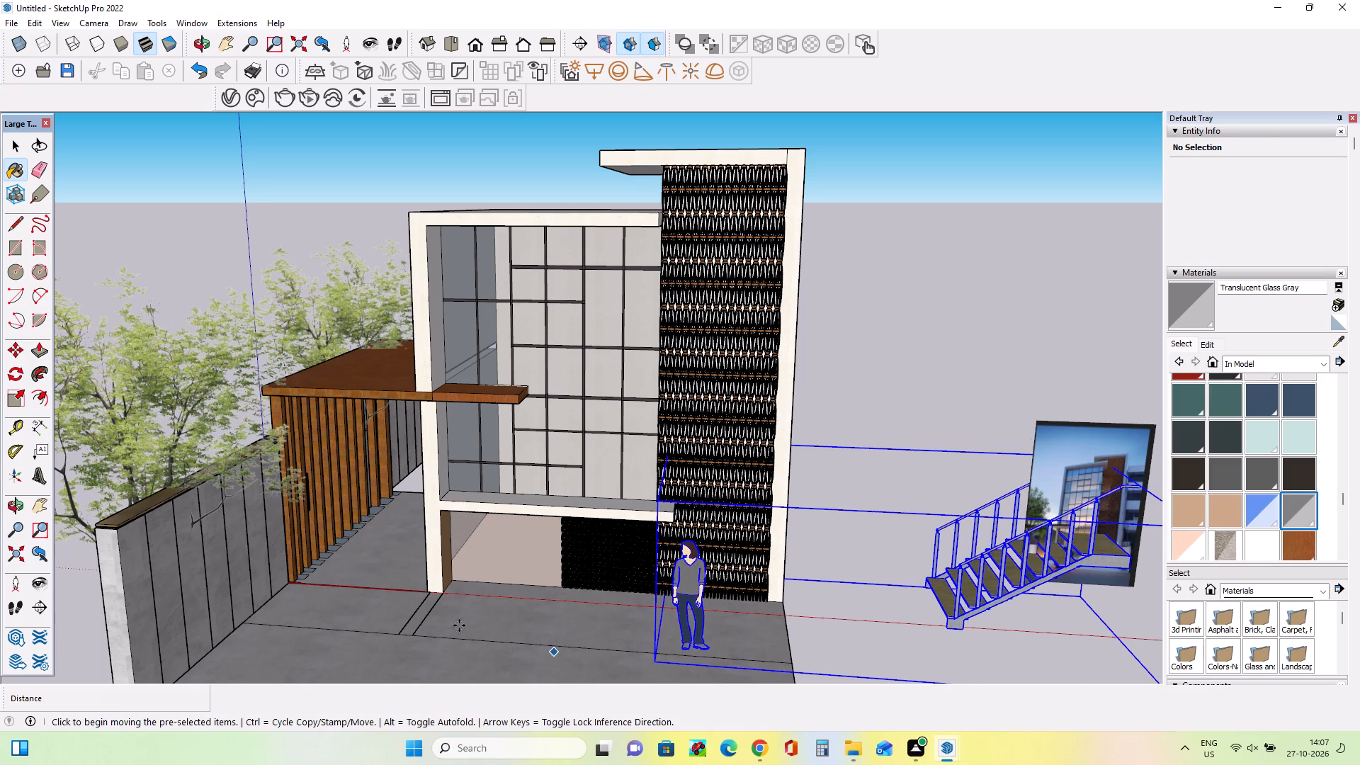
Open the imported stairs component for editing and delete the human figure inside it.
scroll(321, 549, "down", 4)
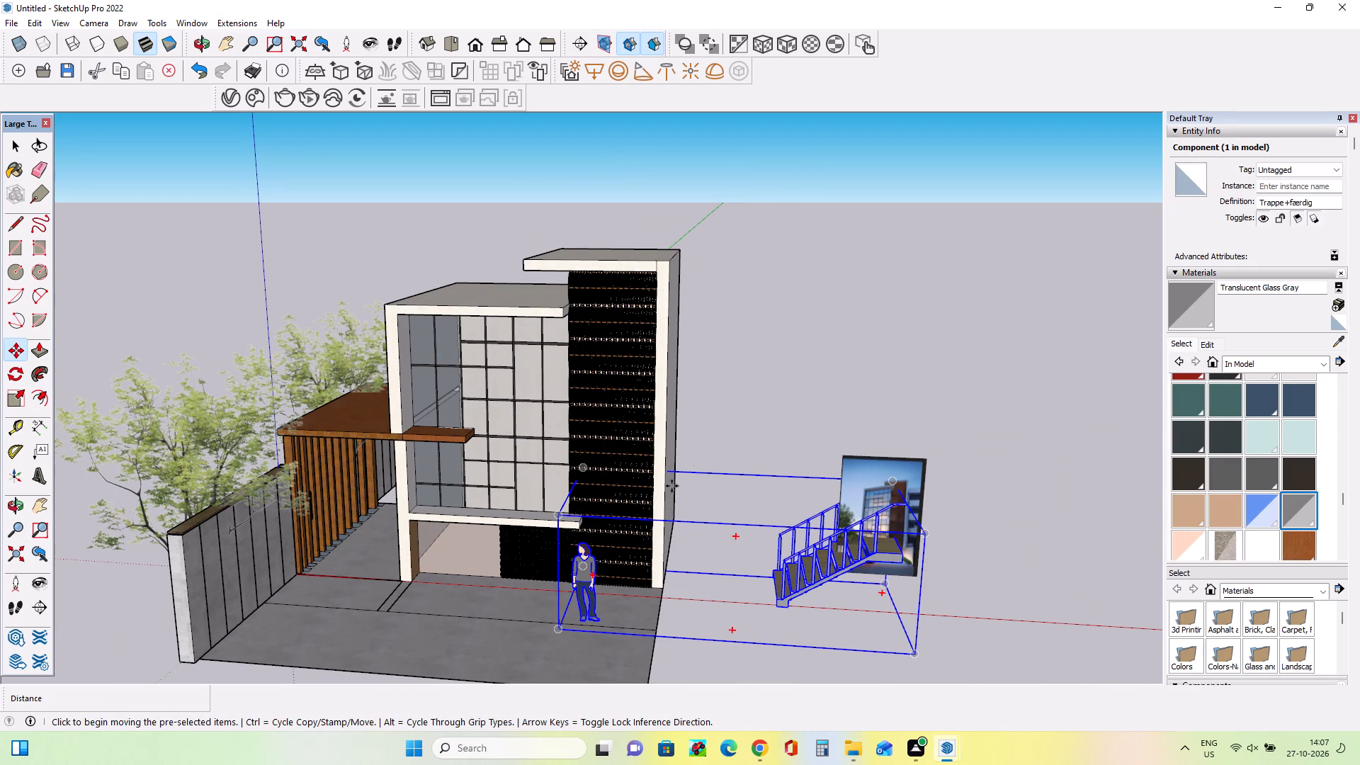
left_click(18, 146)
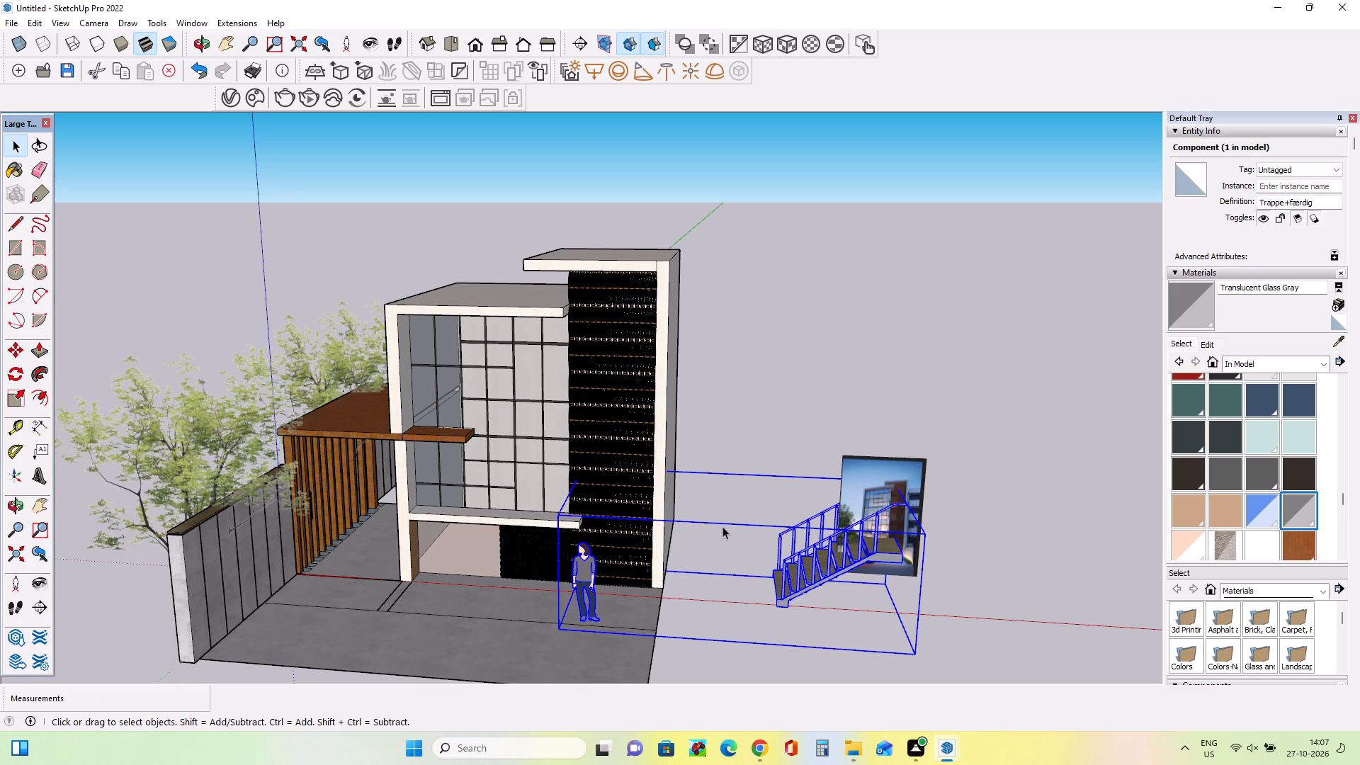
right_click(846, 539)
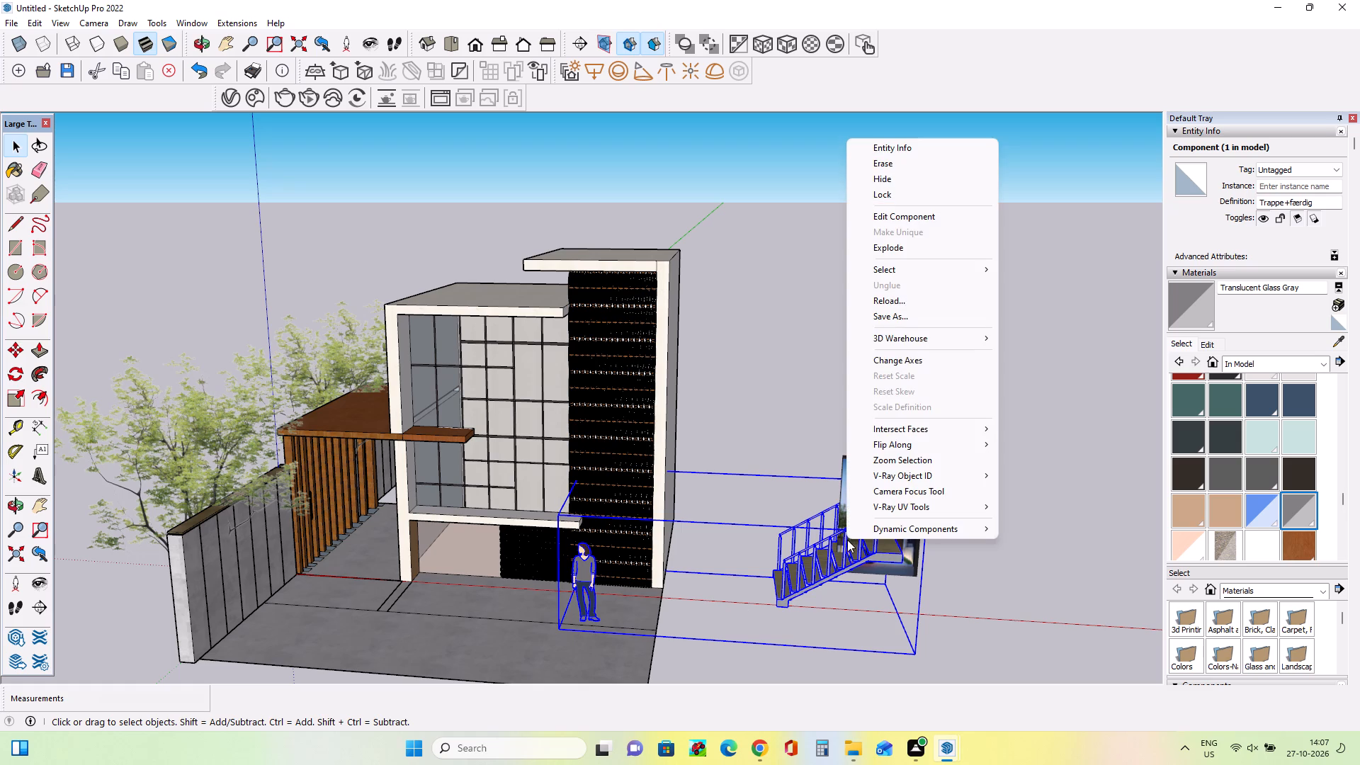
left_click(918, 213)
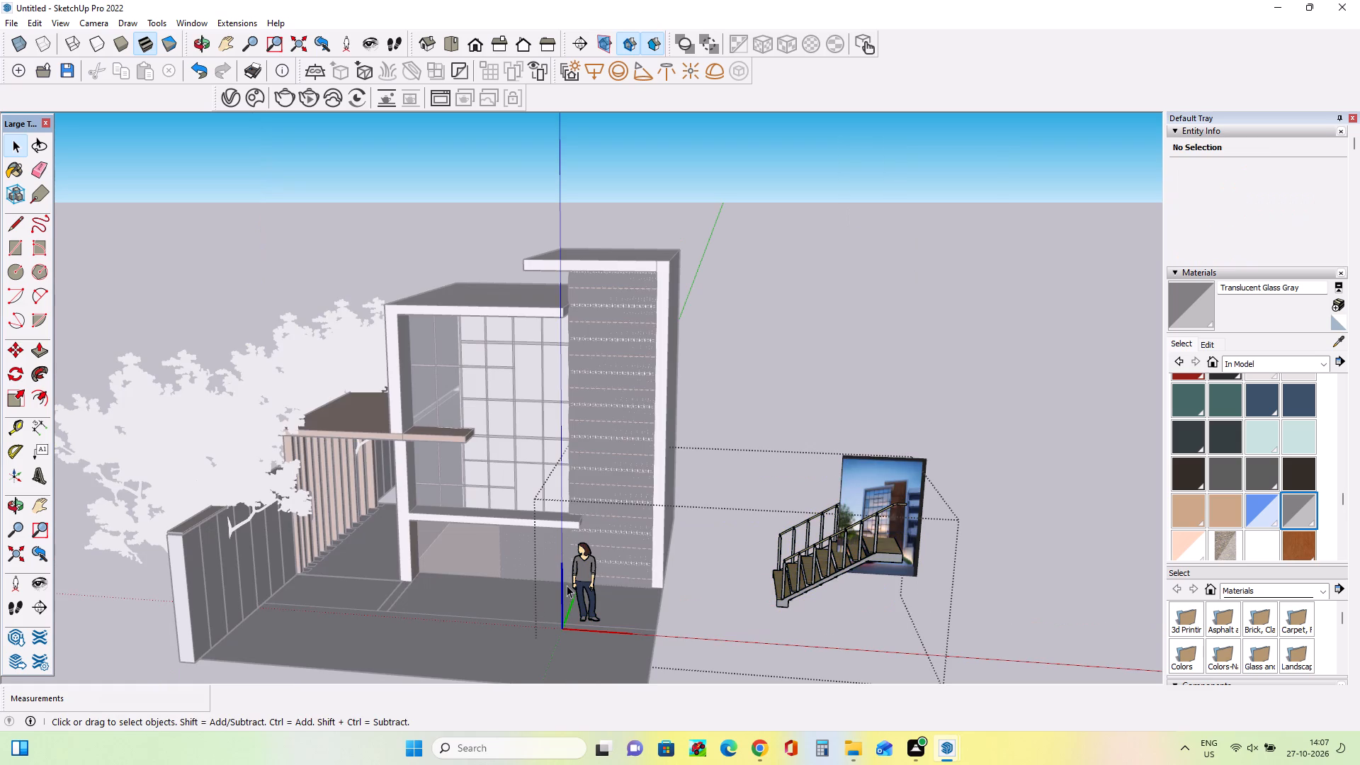
left_click(589, 572)
key("Delete")
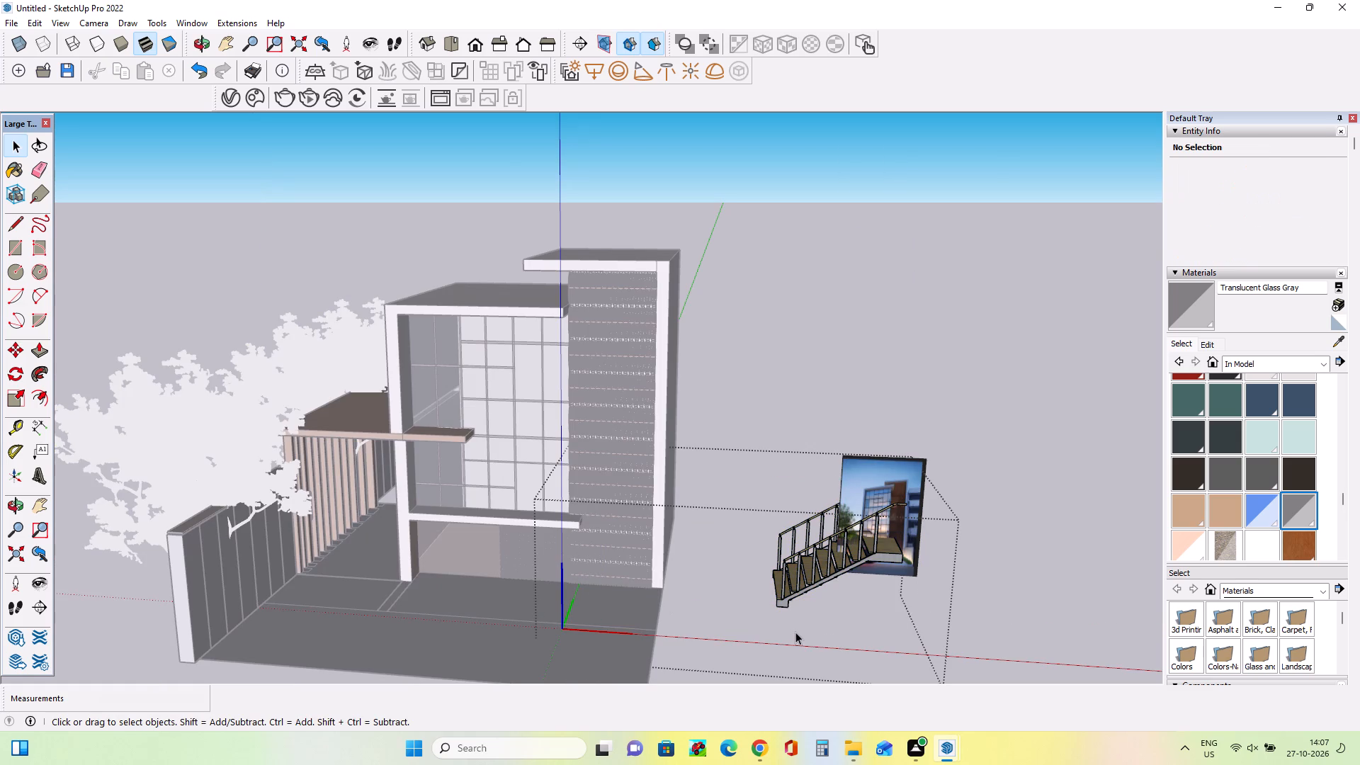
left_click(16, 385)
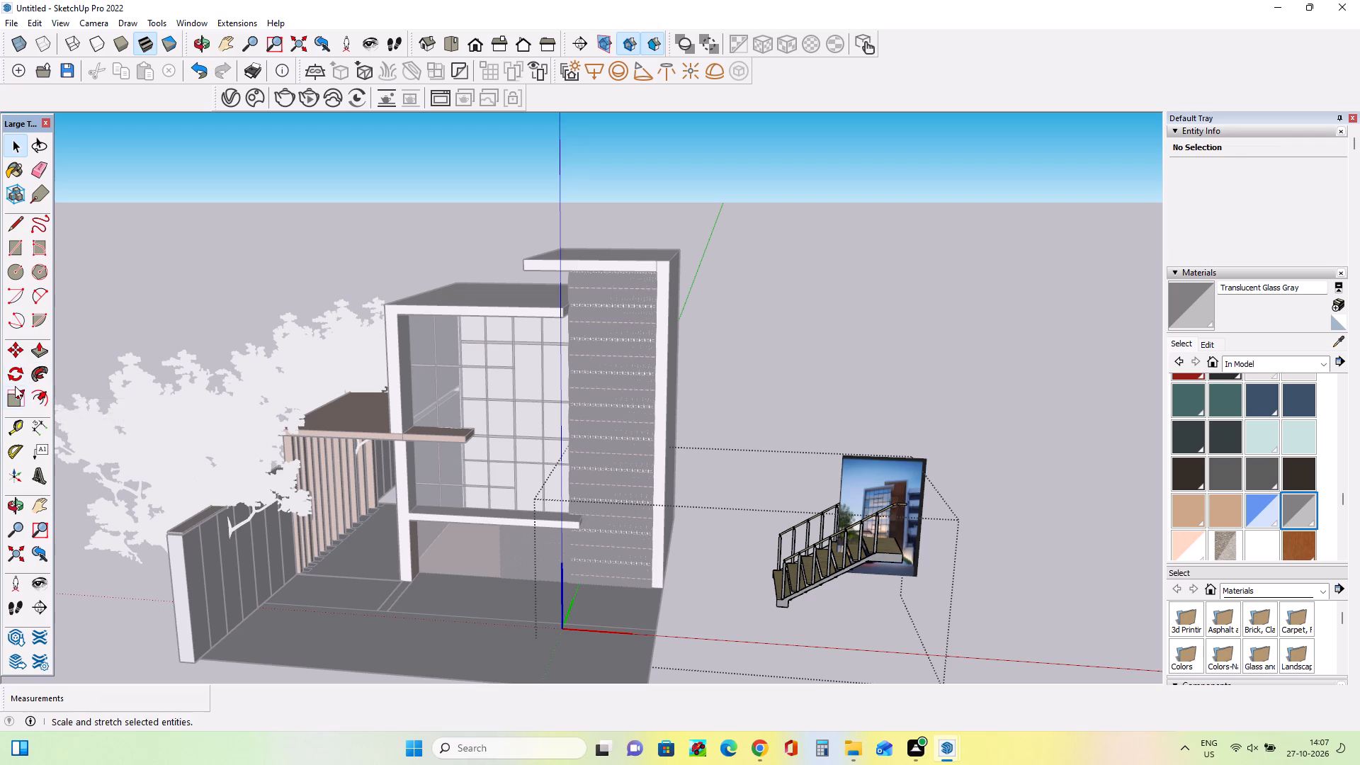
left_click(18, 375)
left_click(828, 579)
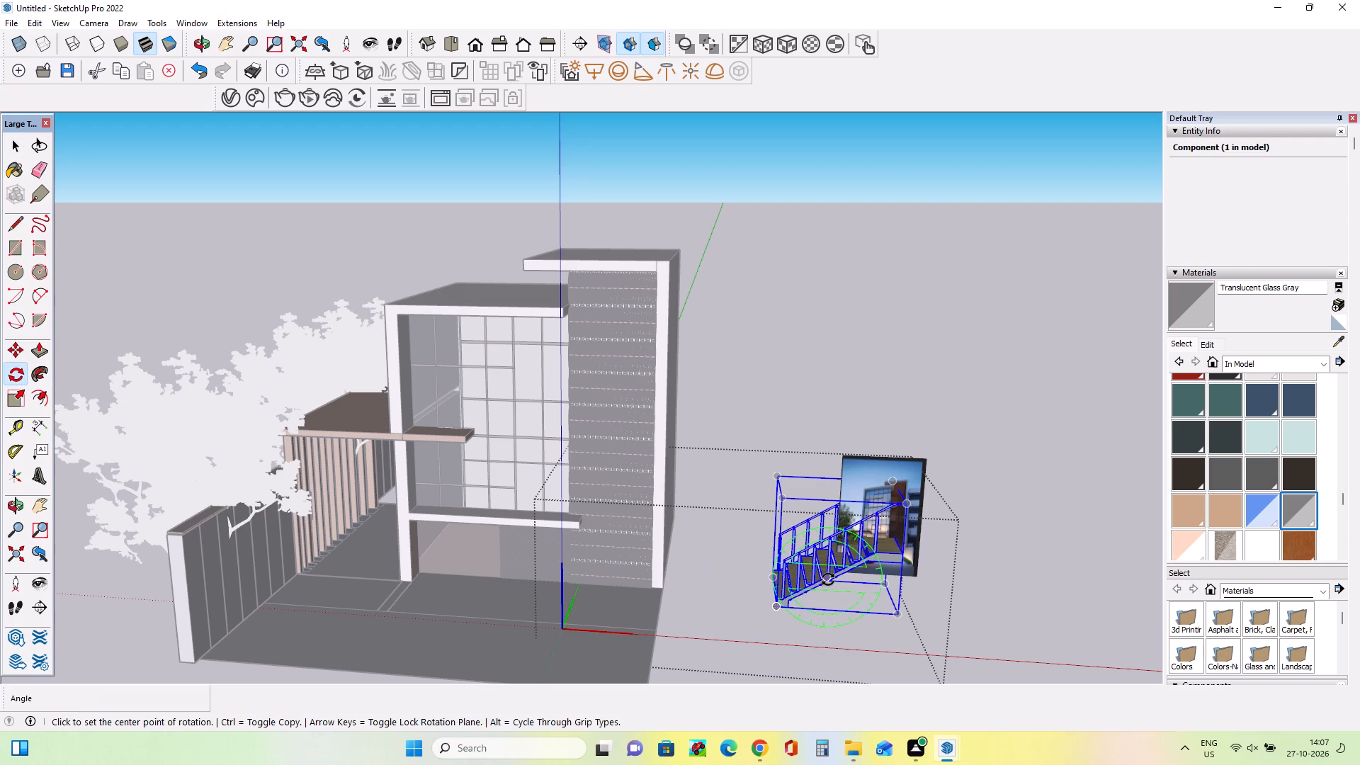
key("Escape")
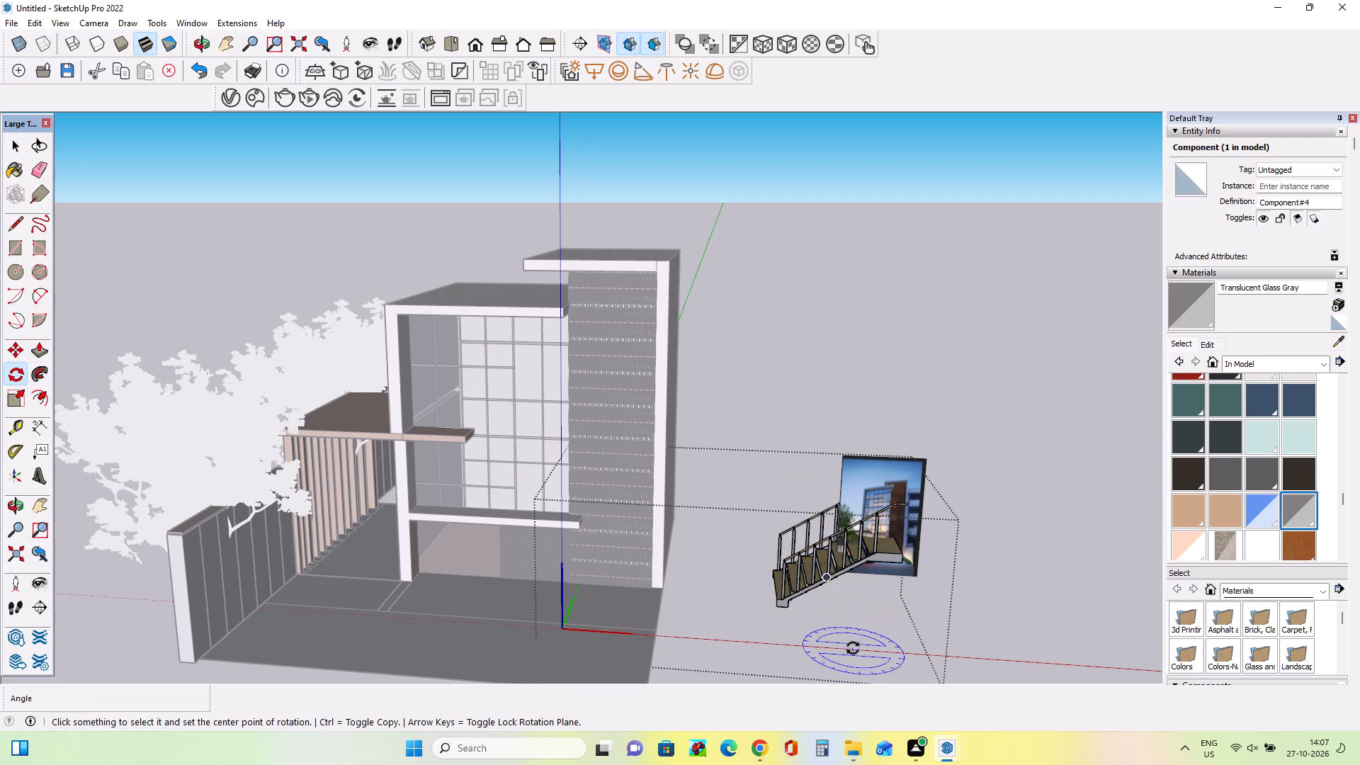
Rotate the staircase 90° horizontally so its steps face the front of the building.
left_click(16, 139)
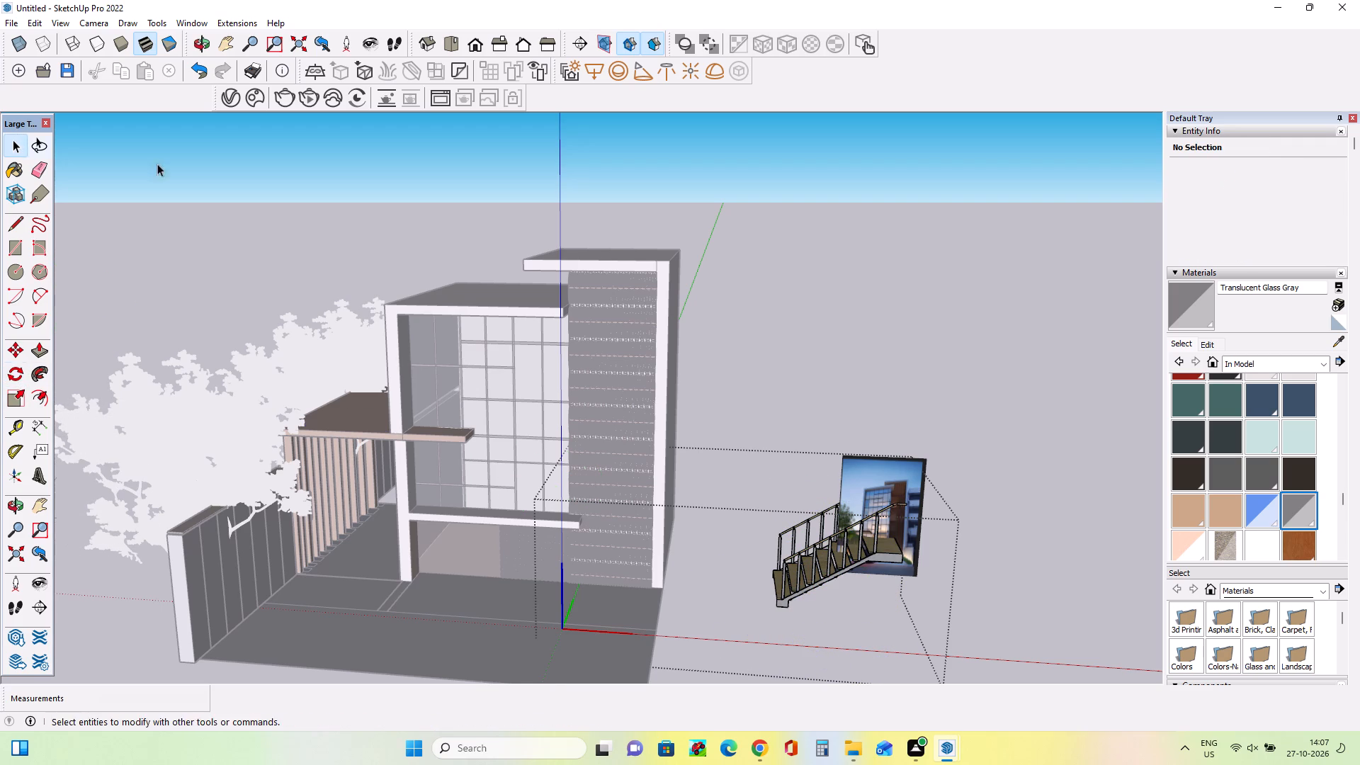
left_click(815, 560)
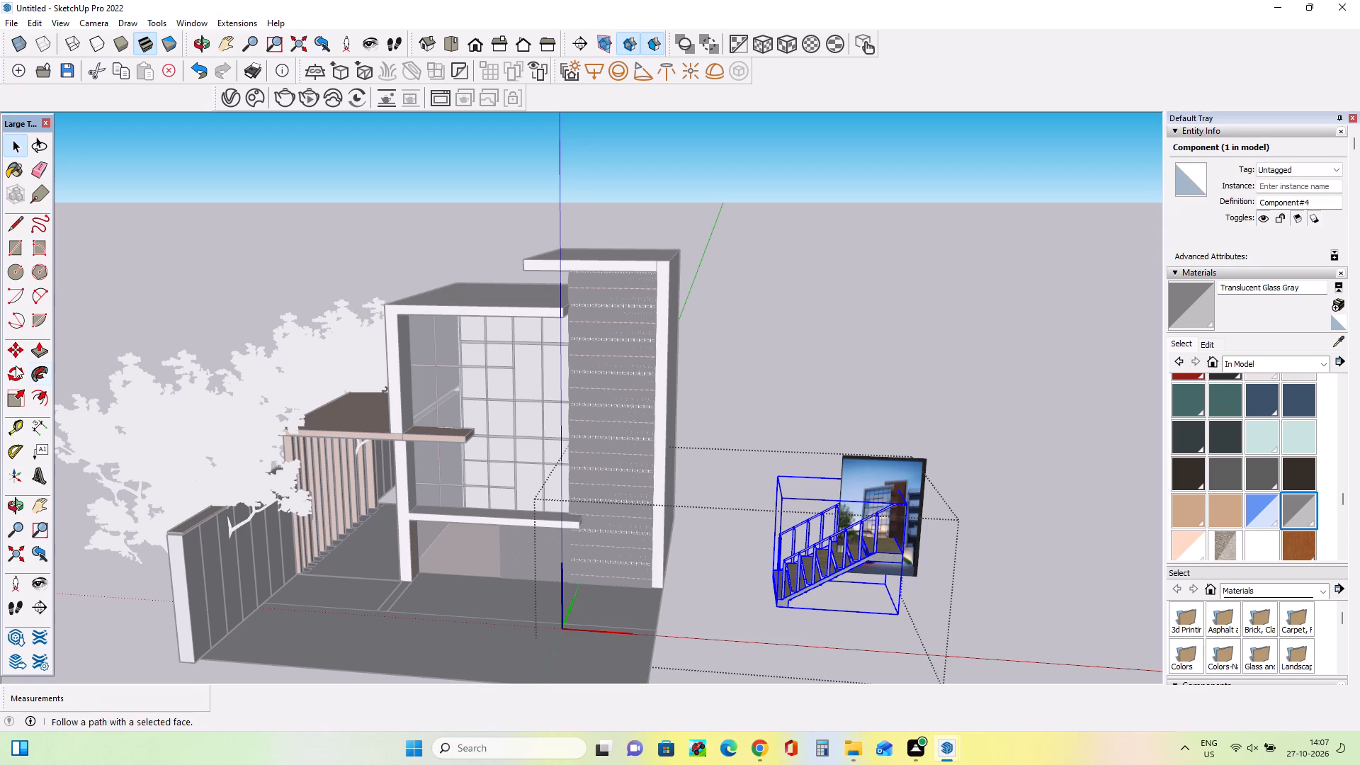
left_click(23, 365)
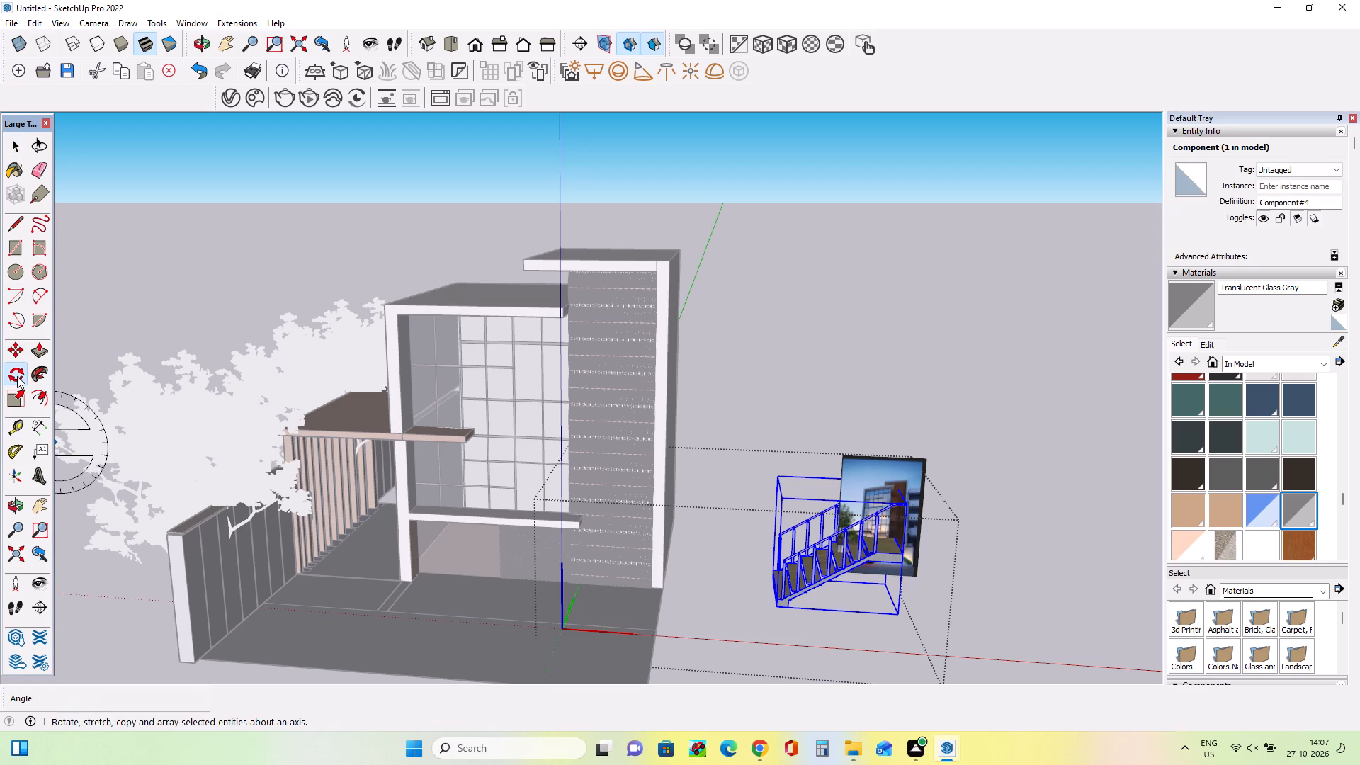
left_click(871, 652)
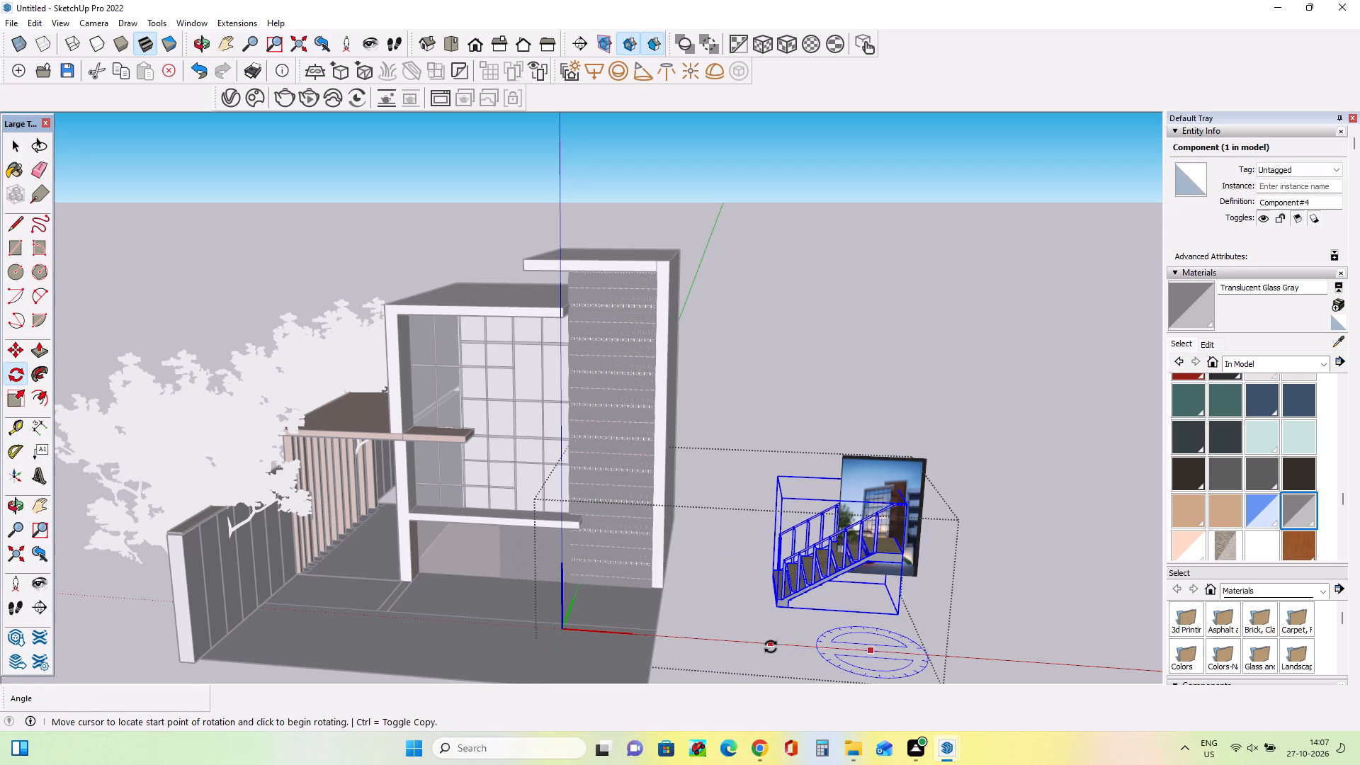
left_click(771, 647)
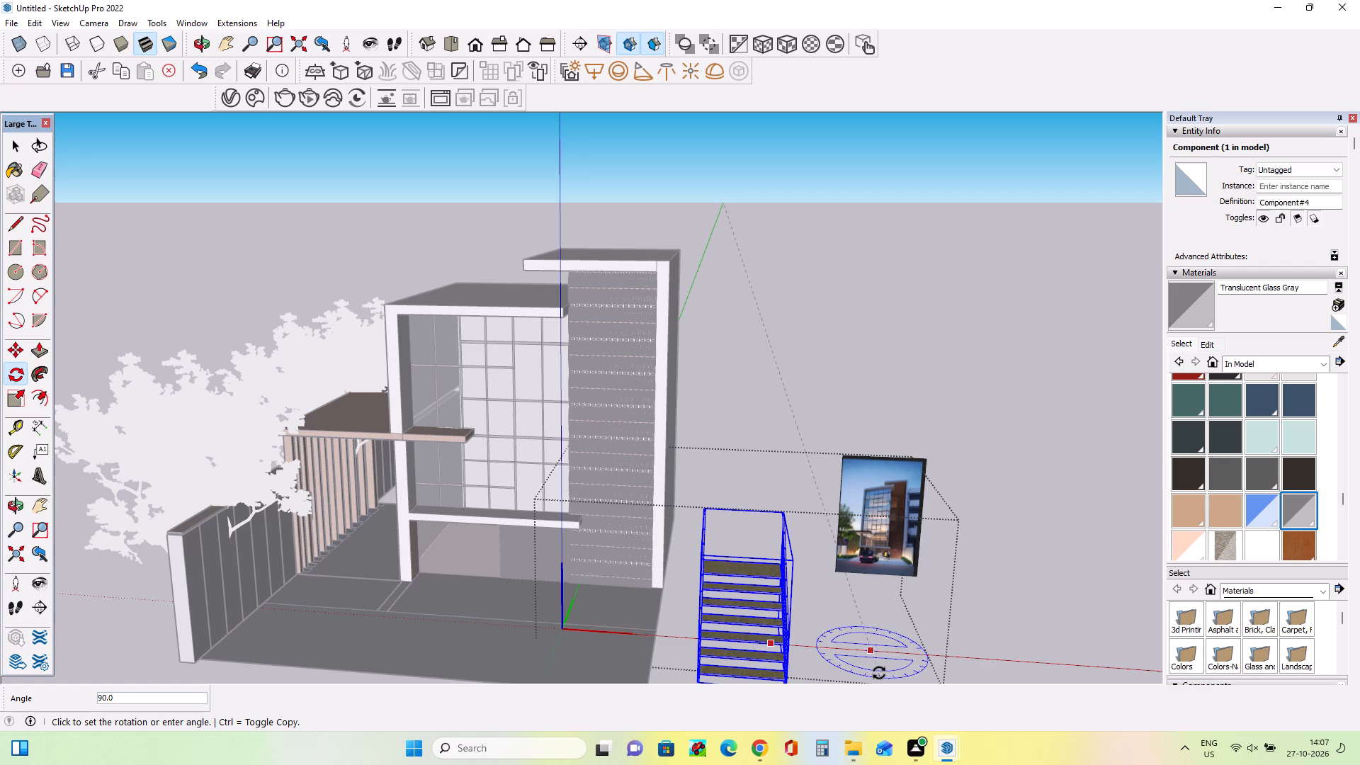
left_click(879, 673)
Move the staircase about 30' into the passage under the wooden canopy, beside the building's front column.
scroll(786, 602, "down", 10)
middle_click_drag(786, 602, 853, 638)
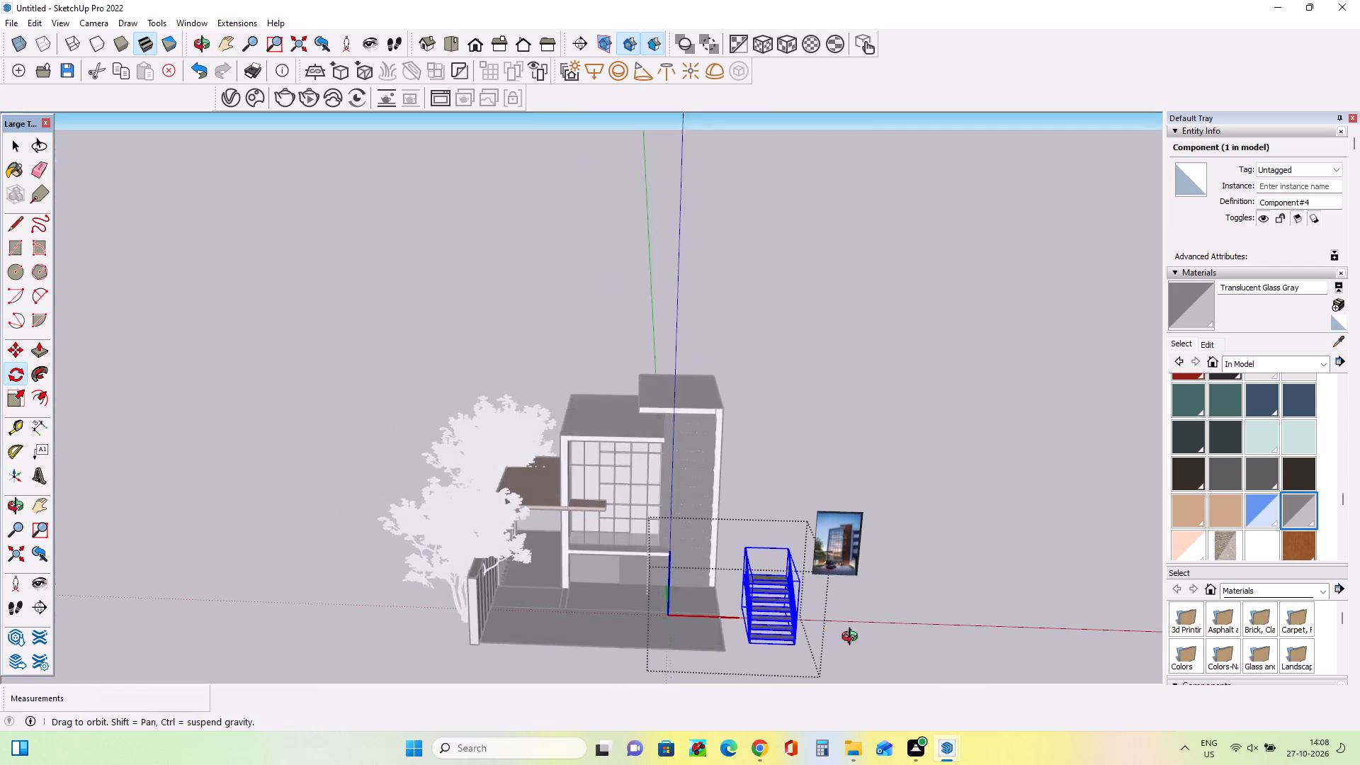
middle_click_drag(853, 638, 858, 638)
scroll(765, 637, "up", 11)
middle_click_drag(764, 637, 731, 614)
left_click(13, 345)
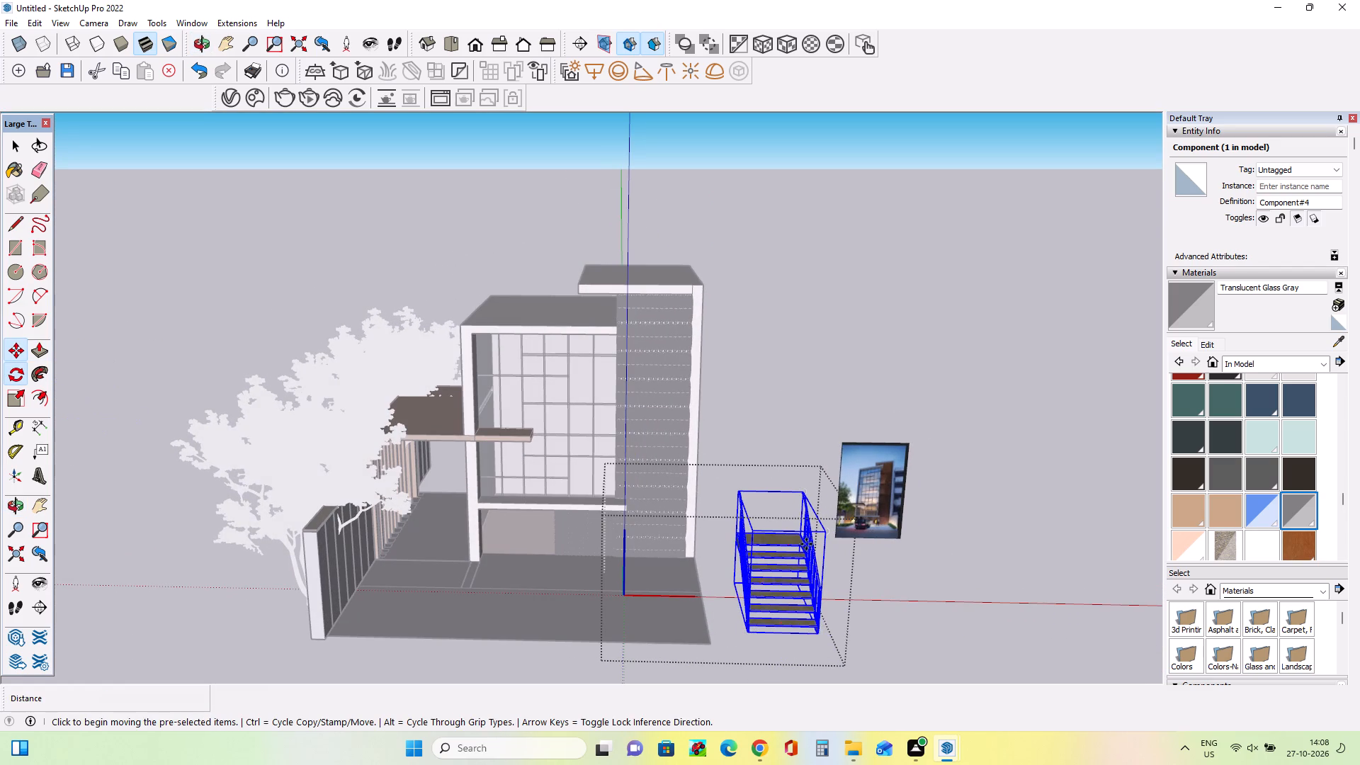
left_click(733, 581)
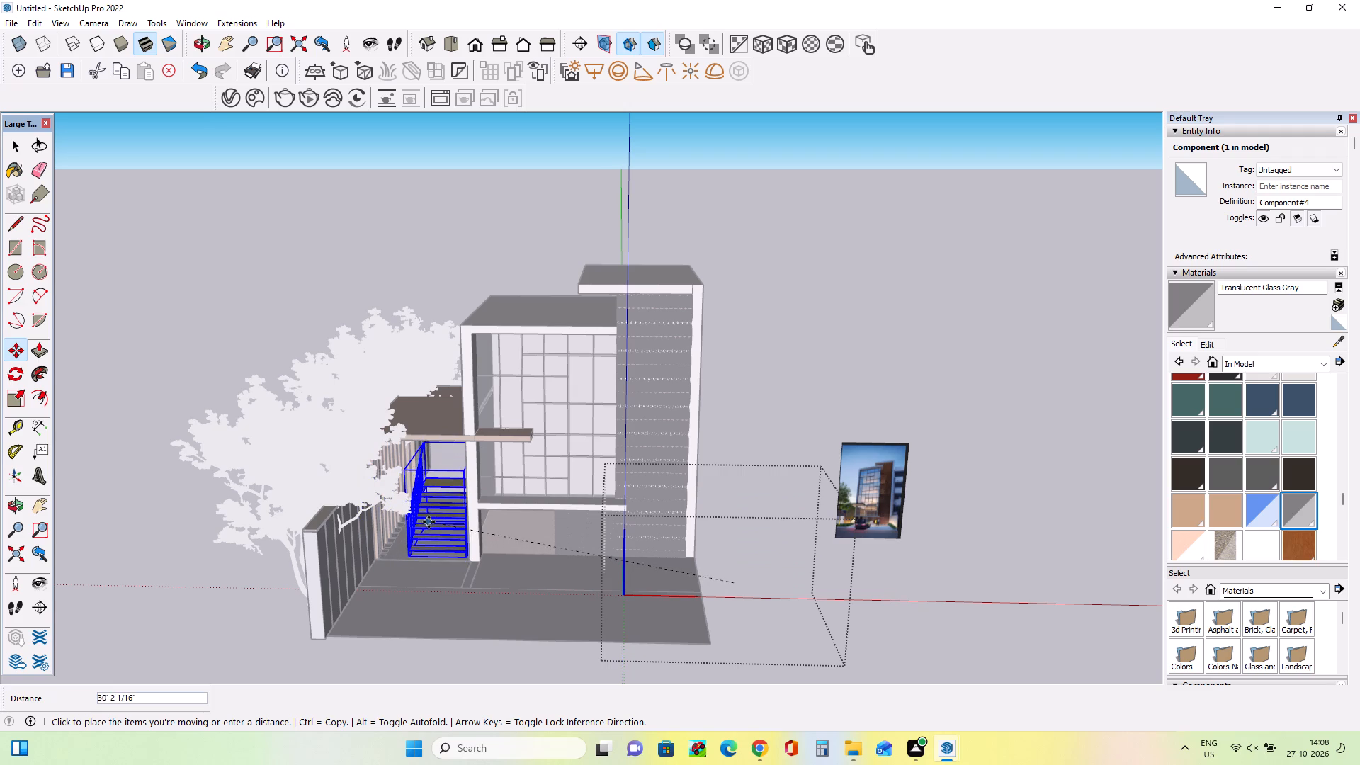
left_click(429, 525)
Scale the staircase wider to reach the vertical wood slats and make it slightly taller.
middle_click_drag(398, 567, 459, 545)
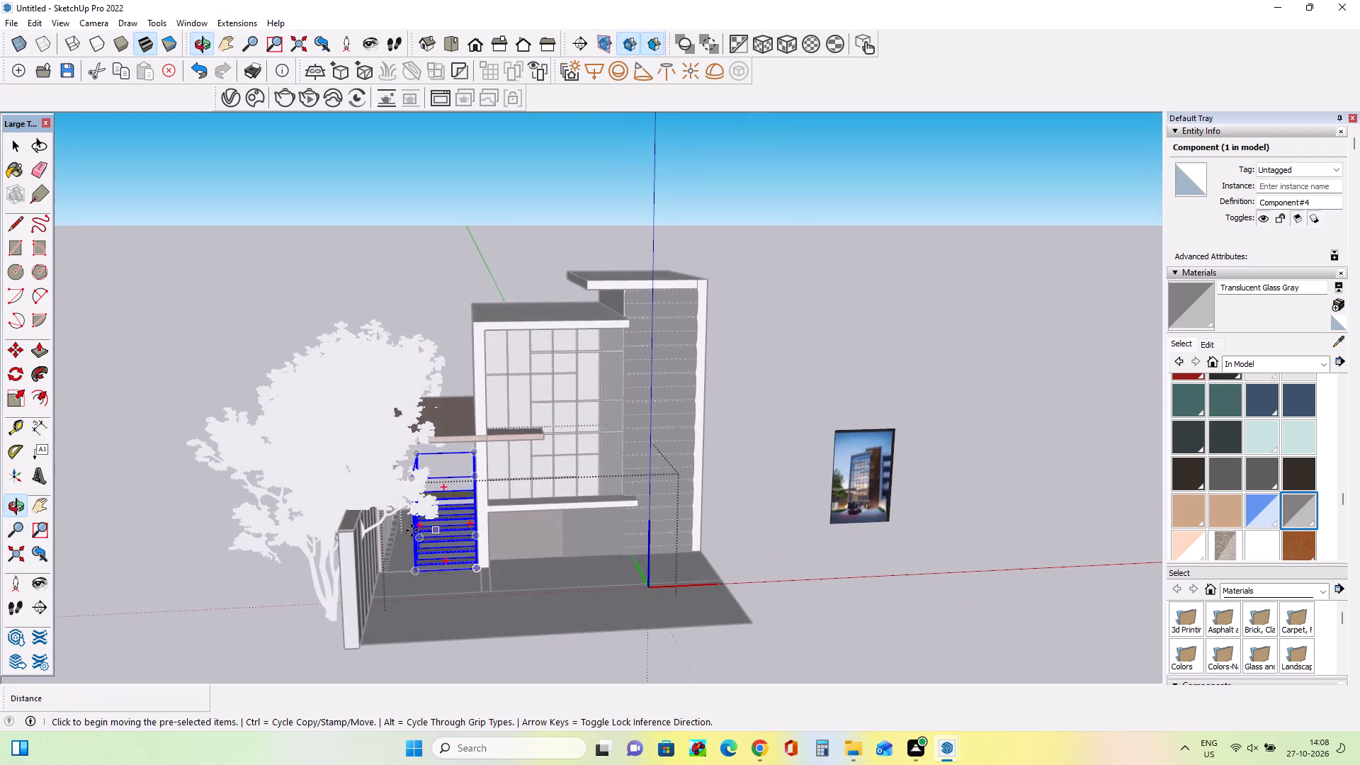
scroll(411, 531, "up", 20)
middle_click_drag(415, 517, 433, 485)
left_click(10, 392)
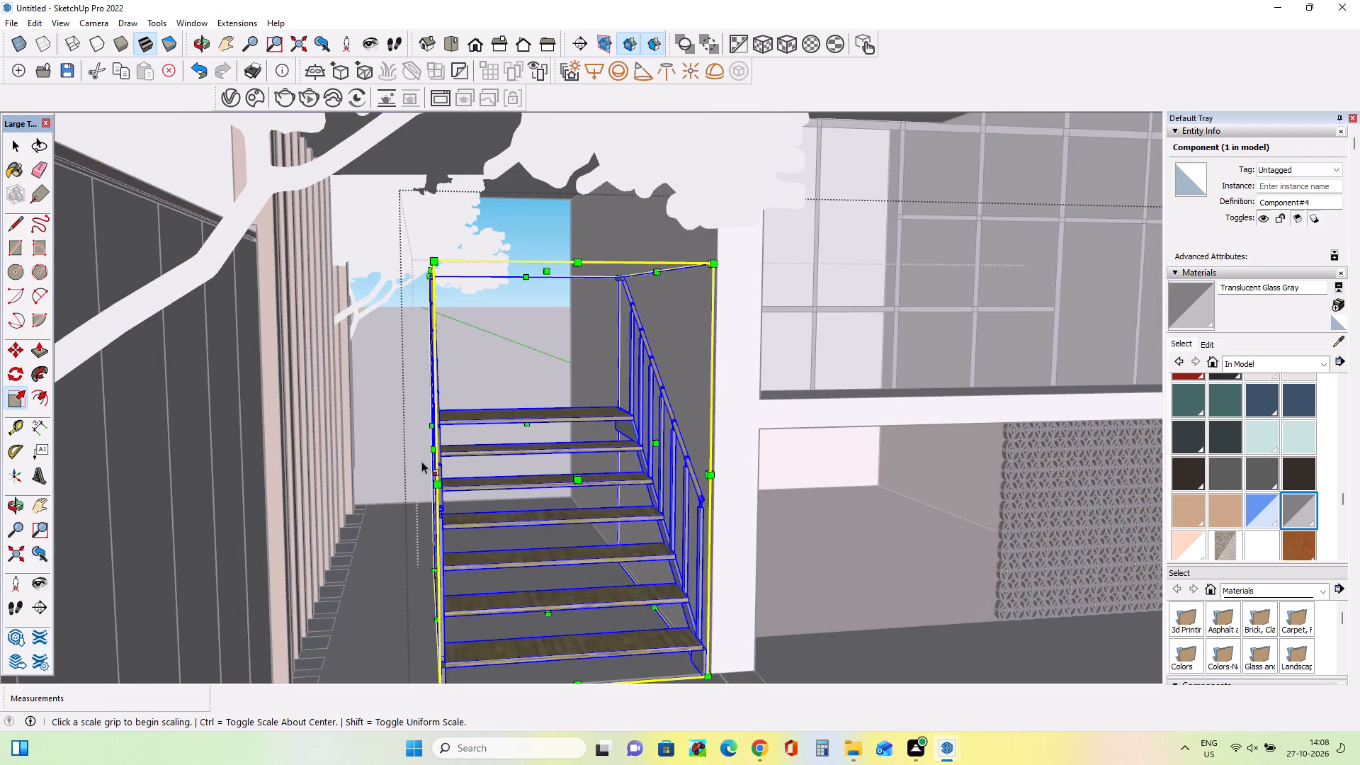
left_click_drag(433, 448, 347, 458)
left_click_drag(484, 268, 484, 234)
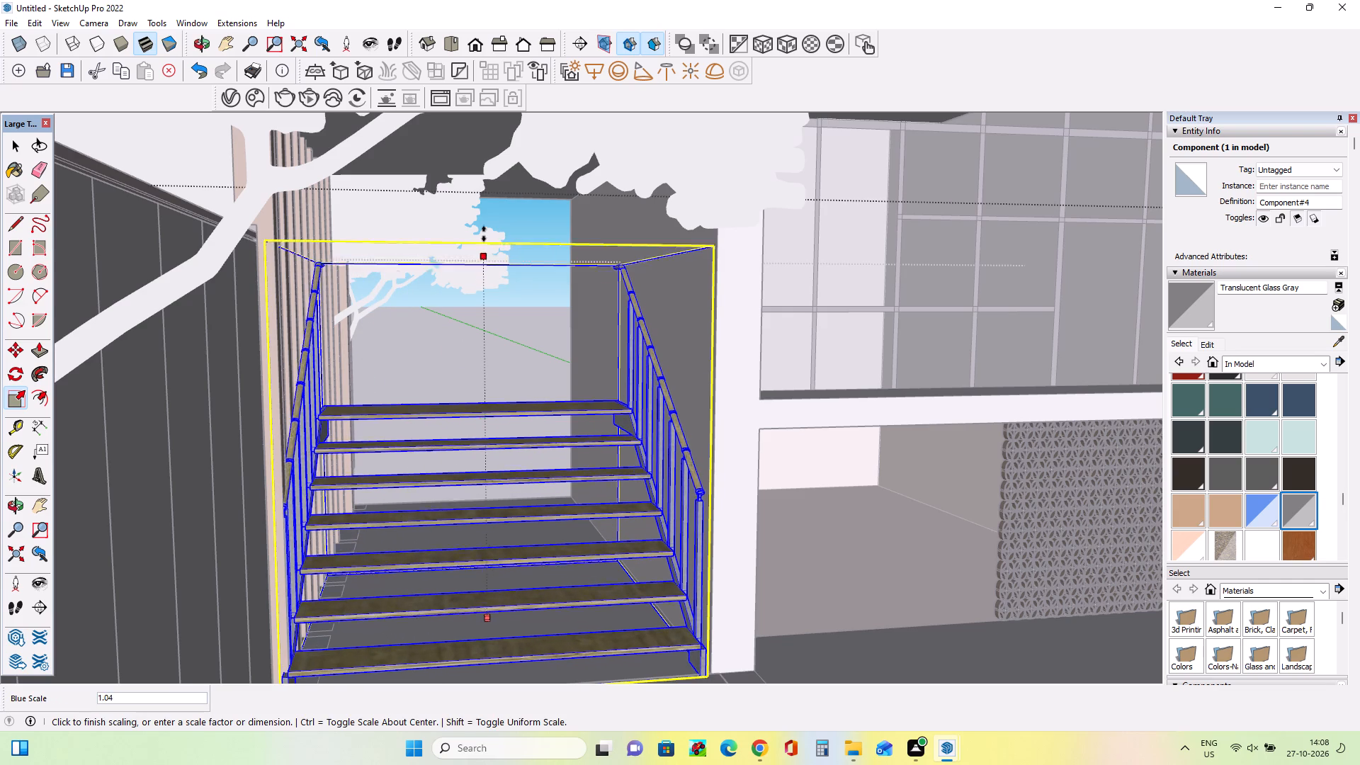
left_click_drag(484, 234, 486, 220)
Stretch the staircase's depth toward the rear of the passage with the Scale tool.
middle_click_drag(475, 359, 364, 337)
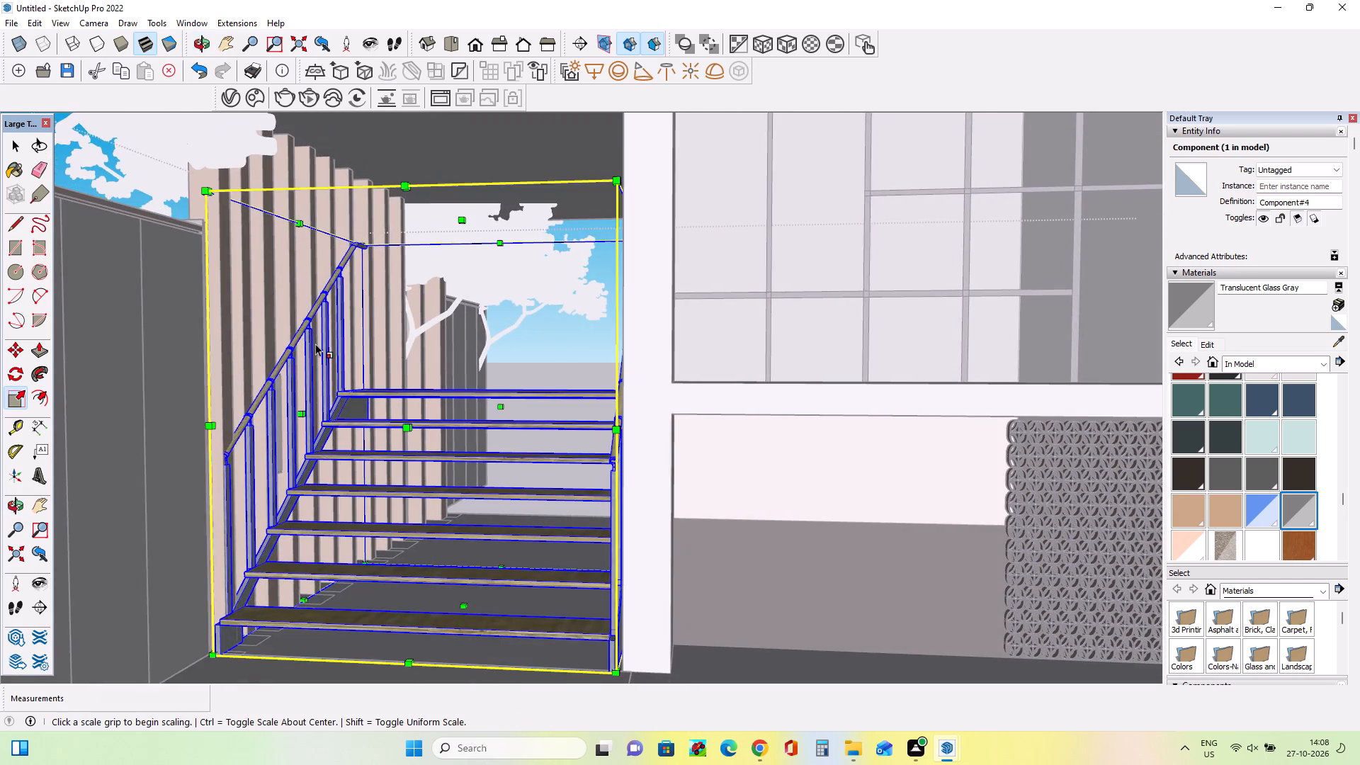
scroll(315, 344, "down", 13)
scroll(315, 344, "up", 1)
scroll(315, 344, "down", 6)
middle_click_drag(596, 396, 419, 448)
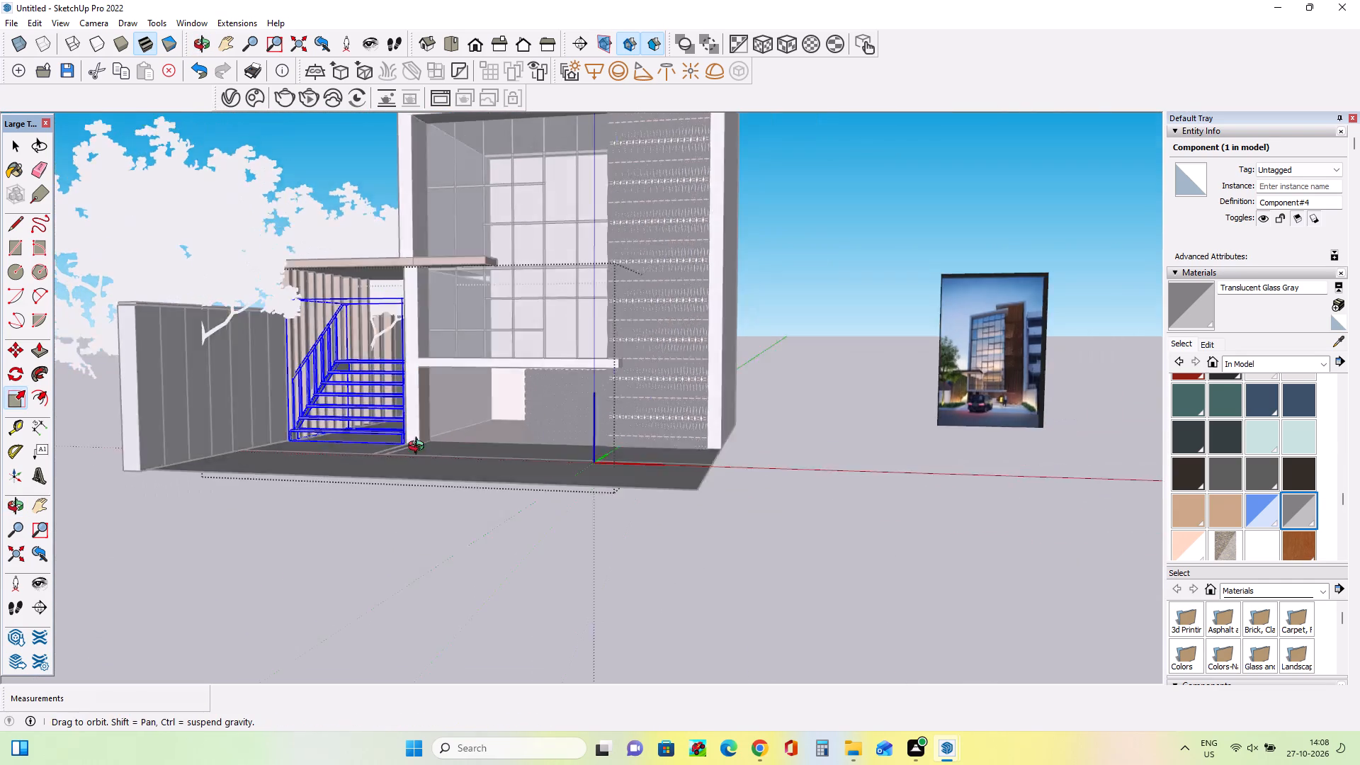
middle_click_drag(419, 448, 0, 514)
middle_click_drag(735, 491, 337, 431)
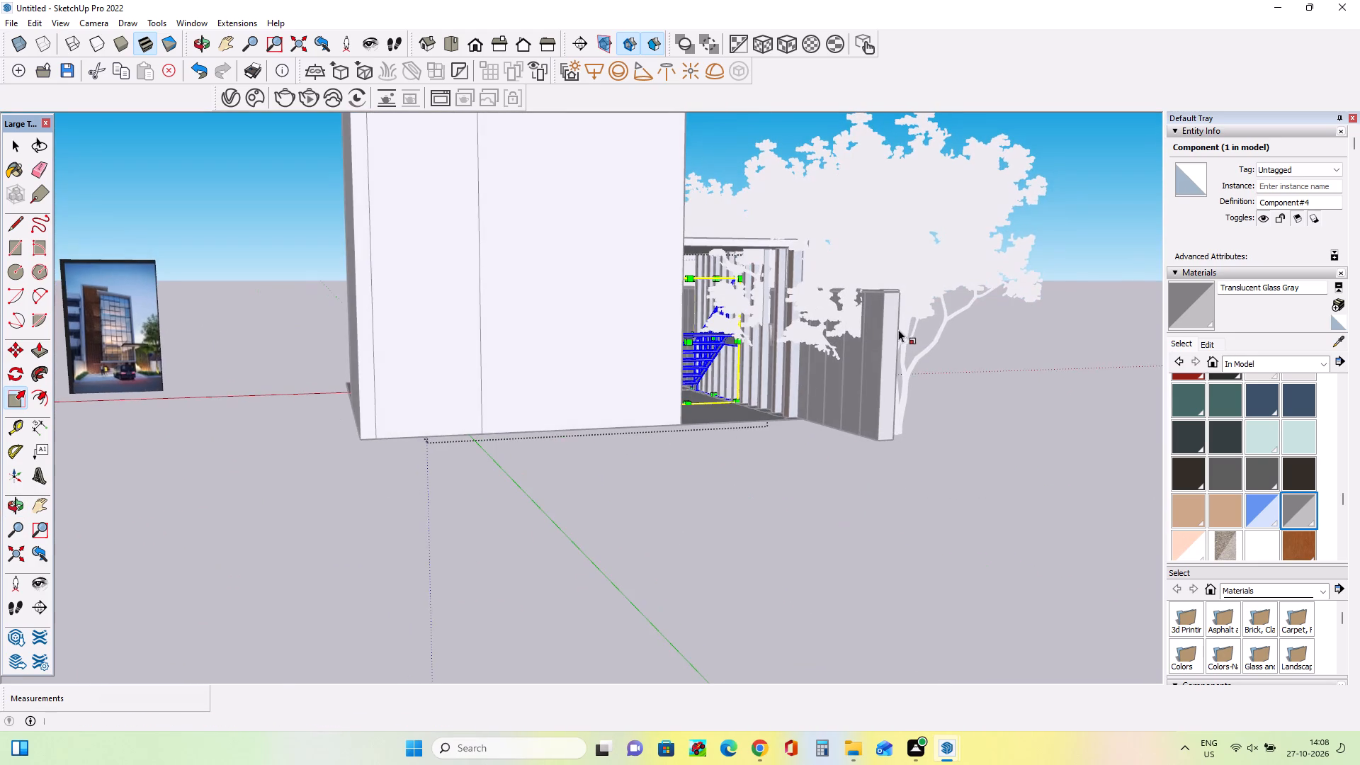
middle_click_drag(840, 353, 693, 421)
scroll(646, 348, "up", 7)
middle_click_drag(672, 395, 737, 438)
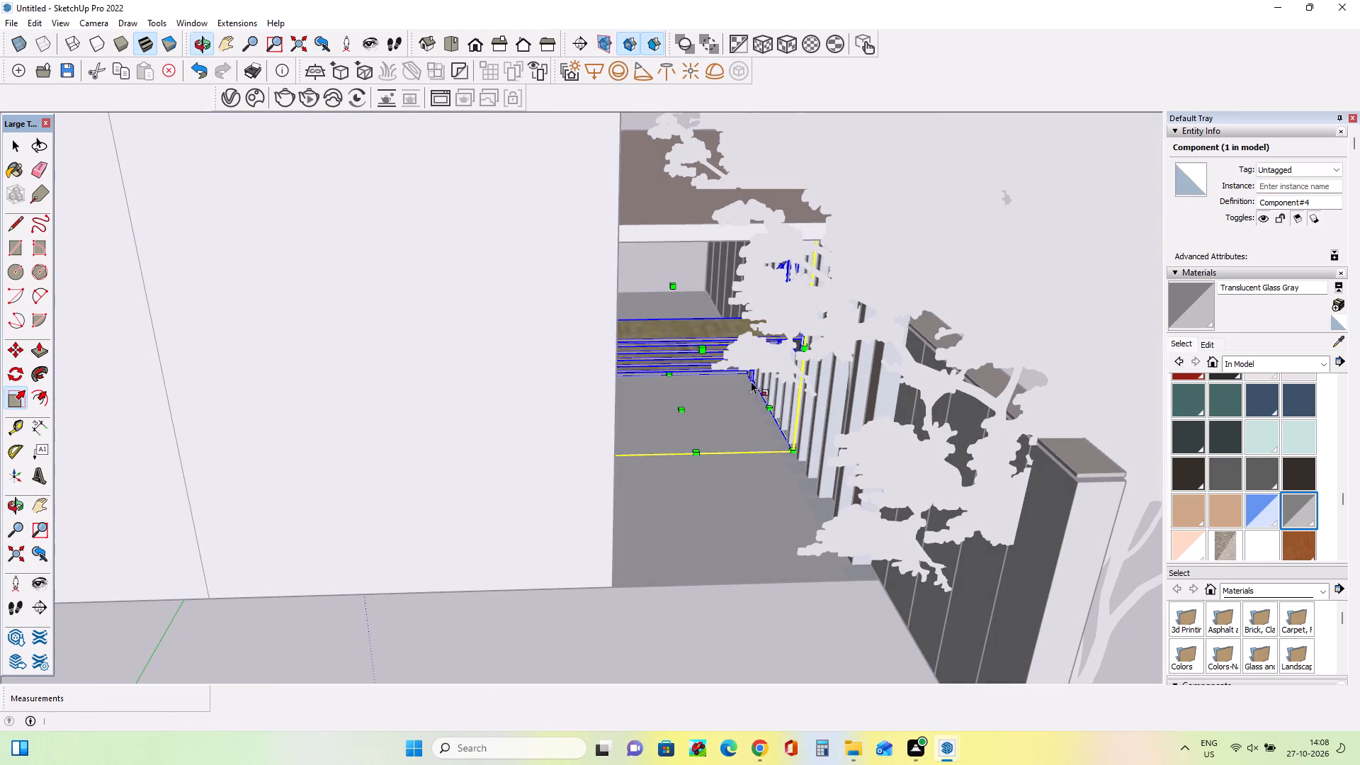
left_click_drag(701, 350, 703, 443)
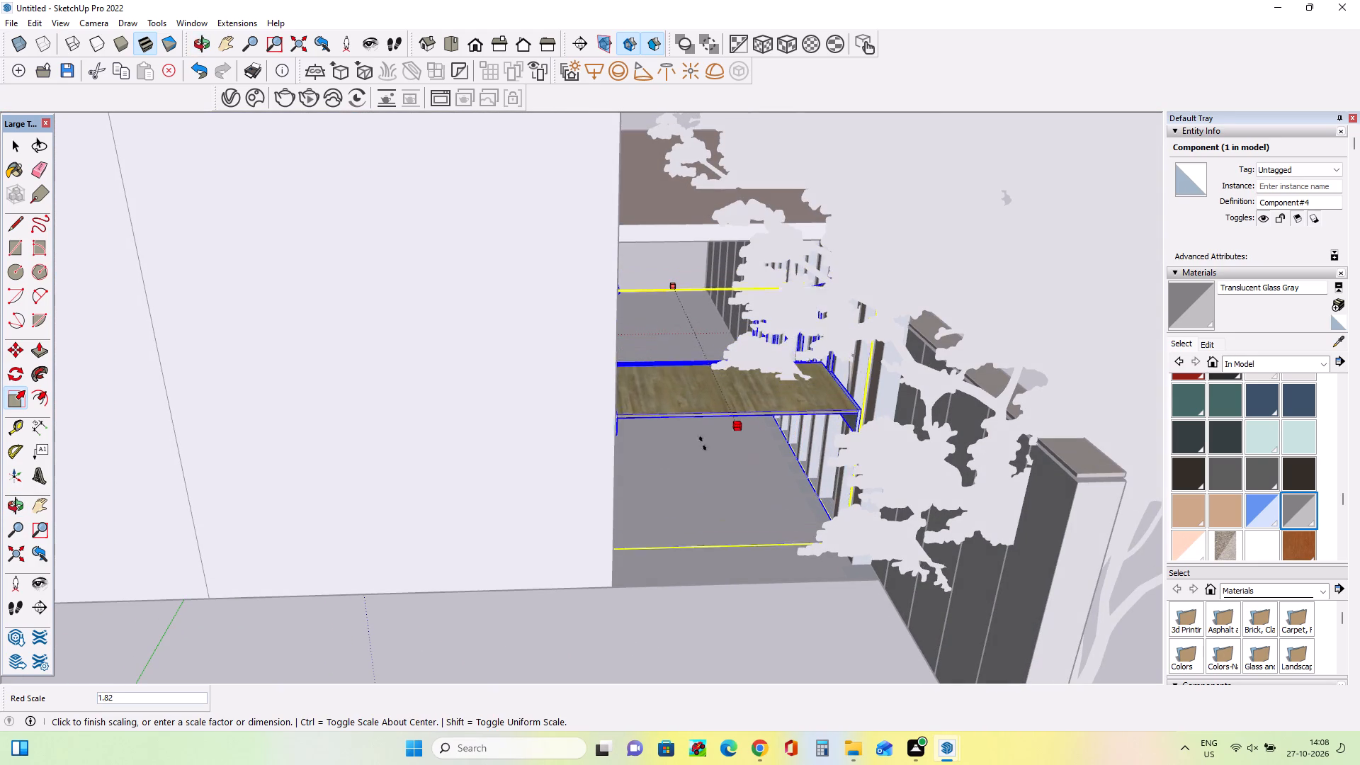
left_click_drag(703, 443, 701, 465)
Examine the resized staircase's fit between the slatted screen and the facade, returning to a front view.
middle_click_drag(371, 489, 806, 472)
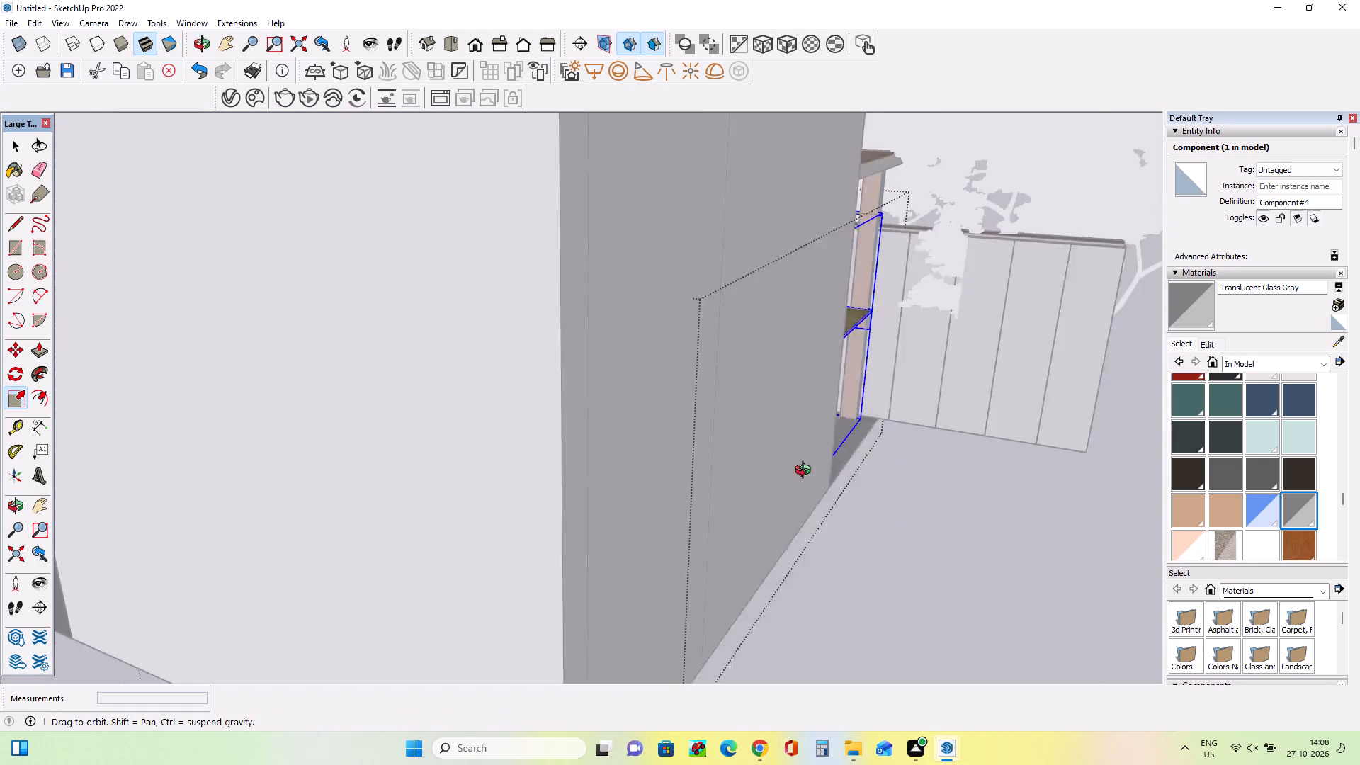
middle_click_drag(806, 472, 1150, 444)
middle_click_drag(537, 412, 831, 482)
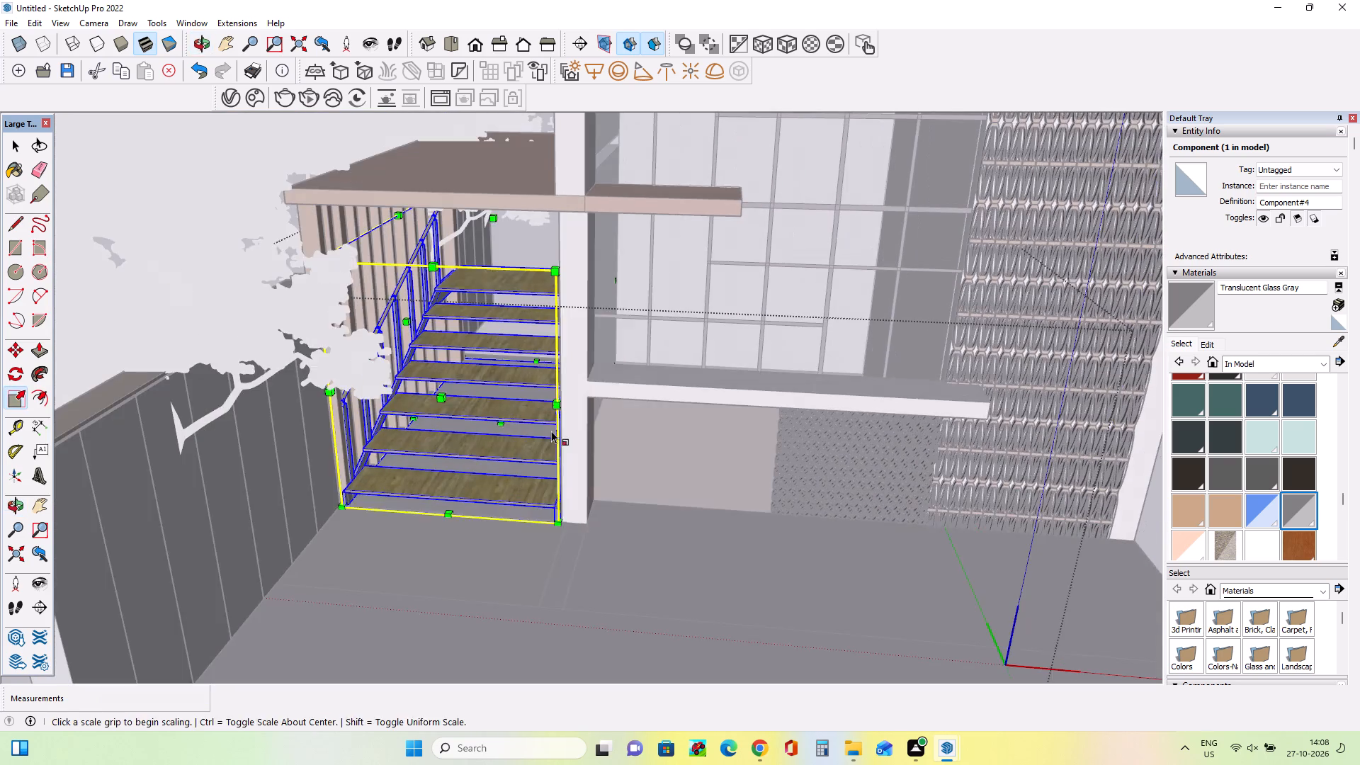
middle_click_drag(551, 431, 577, 431)
scroll(577, 431, "down", 11)
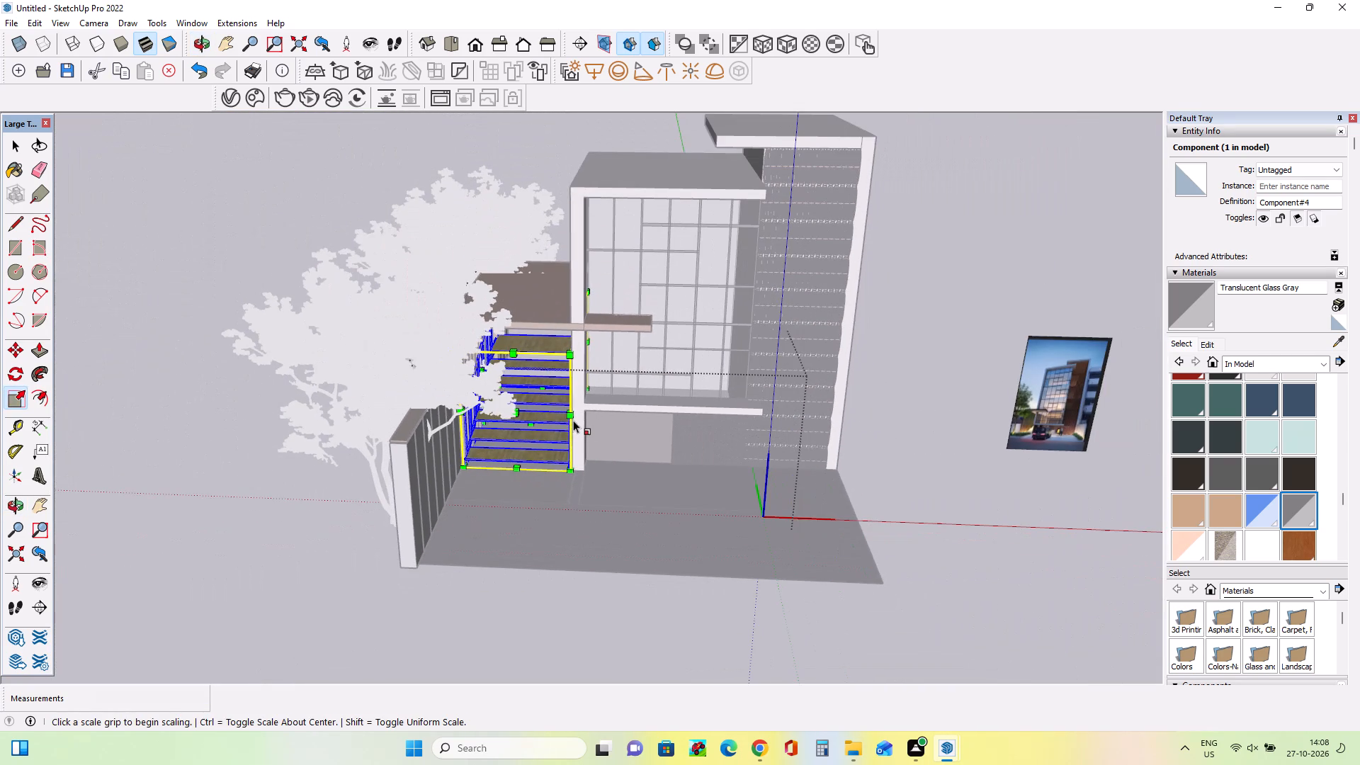
middle_click_drag(827, 443, 745, 432)
scroll(763, 370, "up", 3)
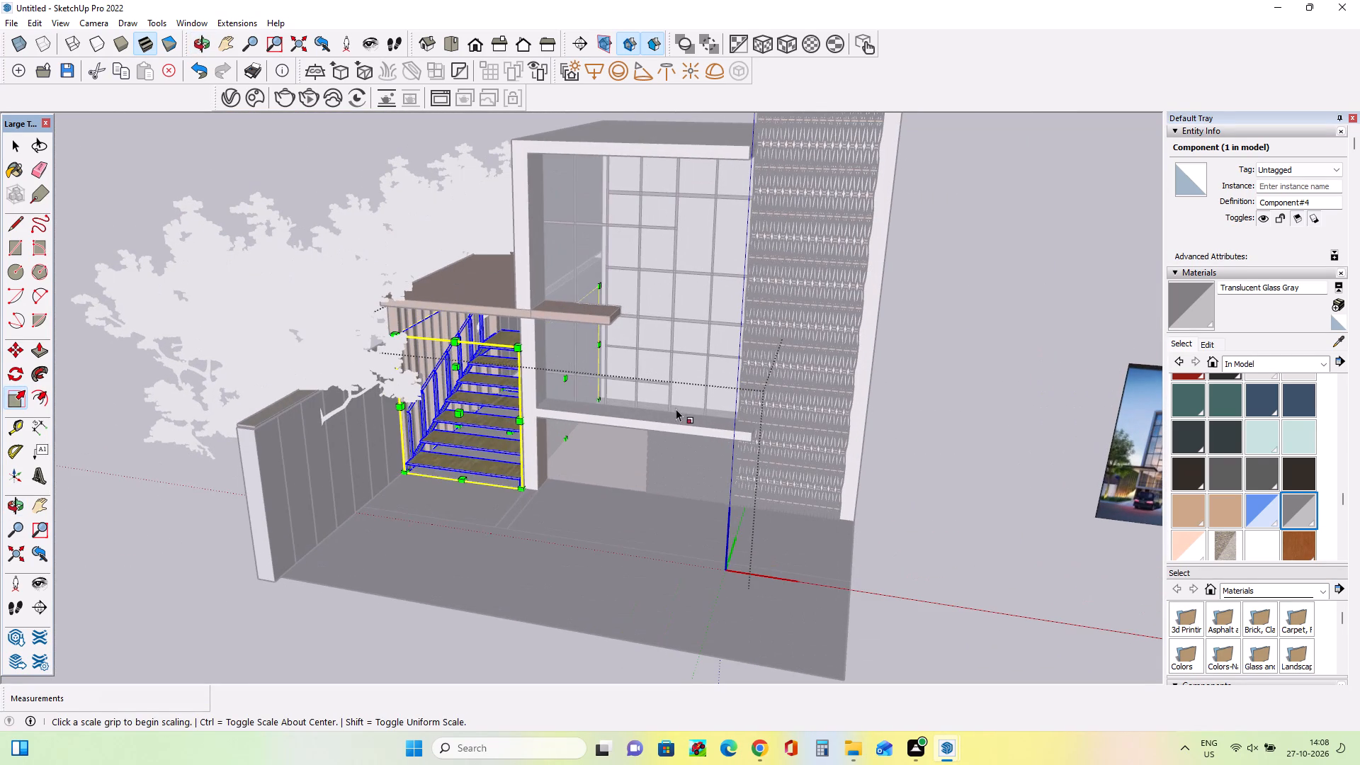
left_click(35, 502)
left_click_drag(335, 422, 307, 500)
middle_click_drag(839, 491, 851, 470)
scroll(851, 470, "up", 1)
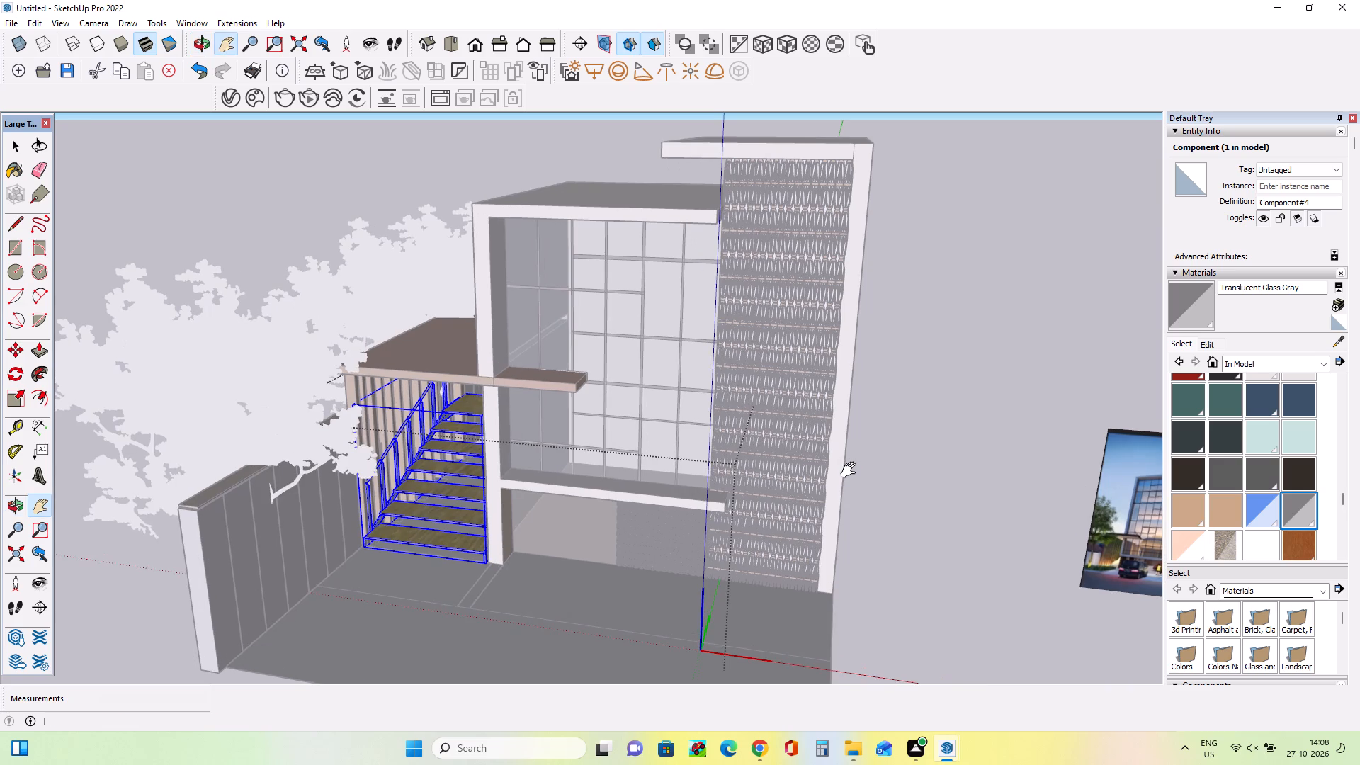
middle_click_drag(852, 470, 892, 460)
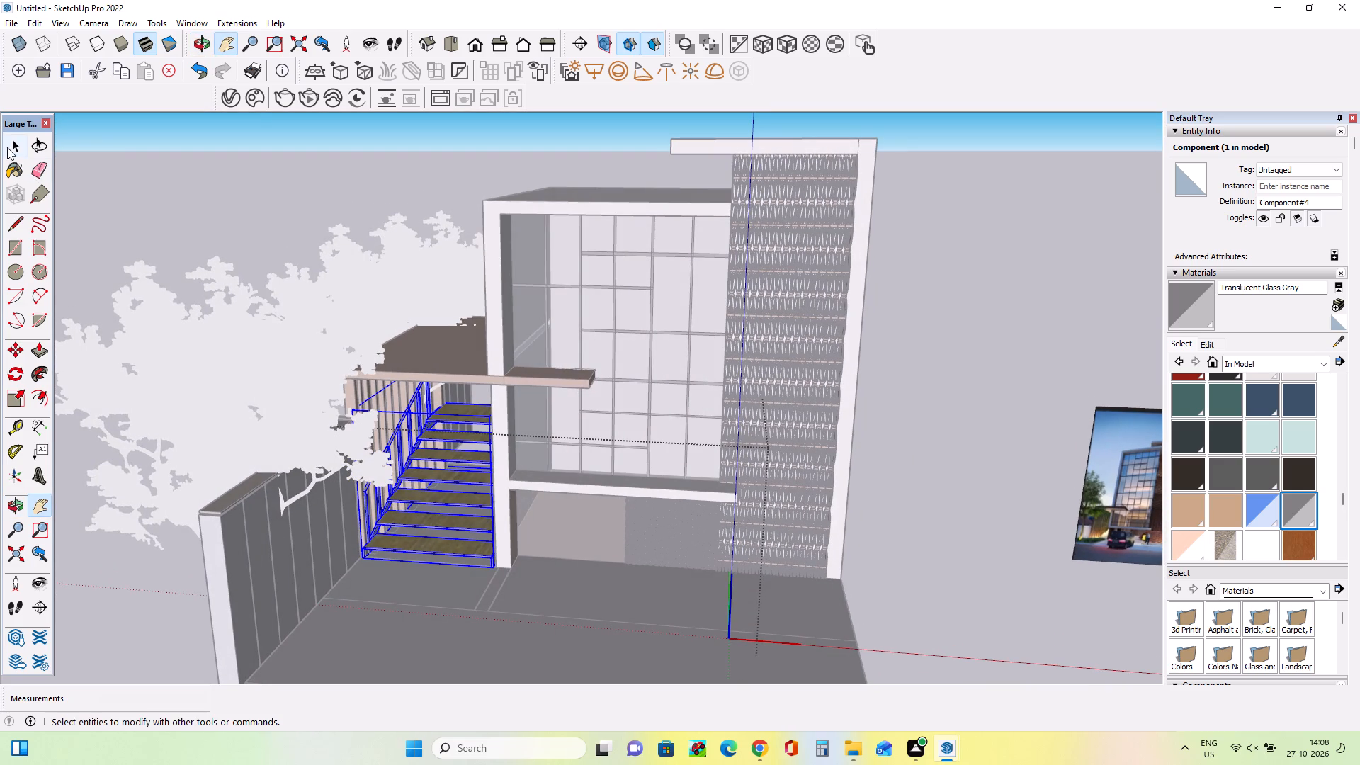
Exit the stairs component's editing mode.
left_click(7, 148)
double_click(136, 201)
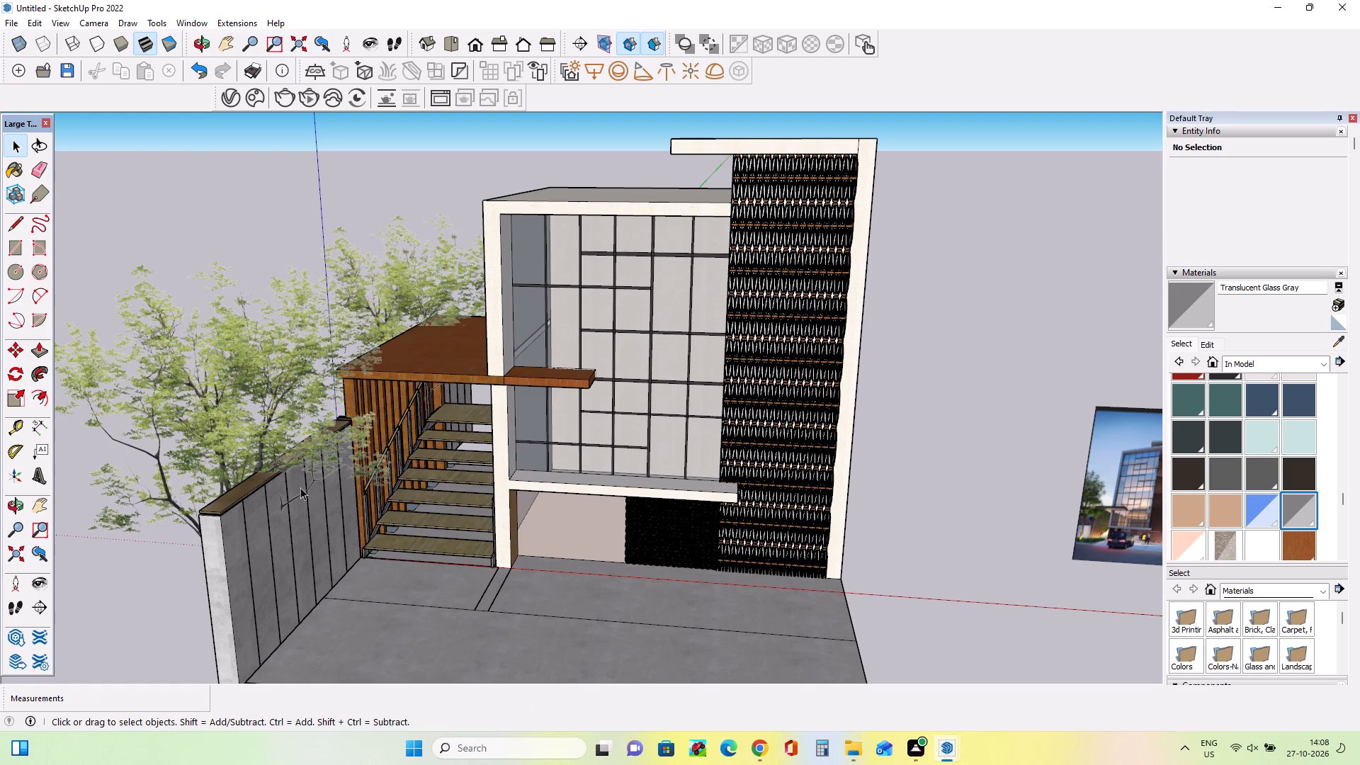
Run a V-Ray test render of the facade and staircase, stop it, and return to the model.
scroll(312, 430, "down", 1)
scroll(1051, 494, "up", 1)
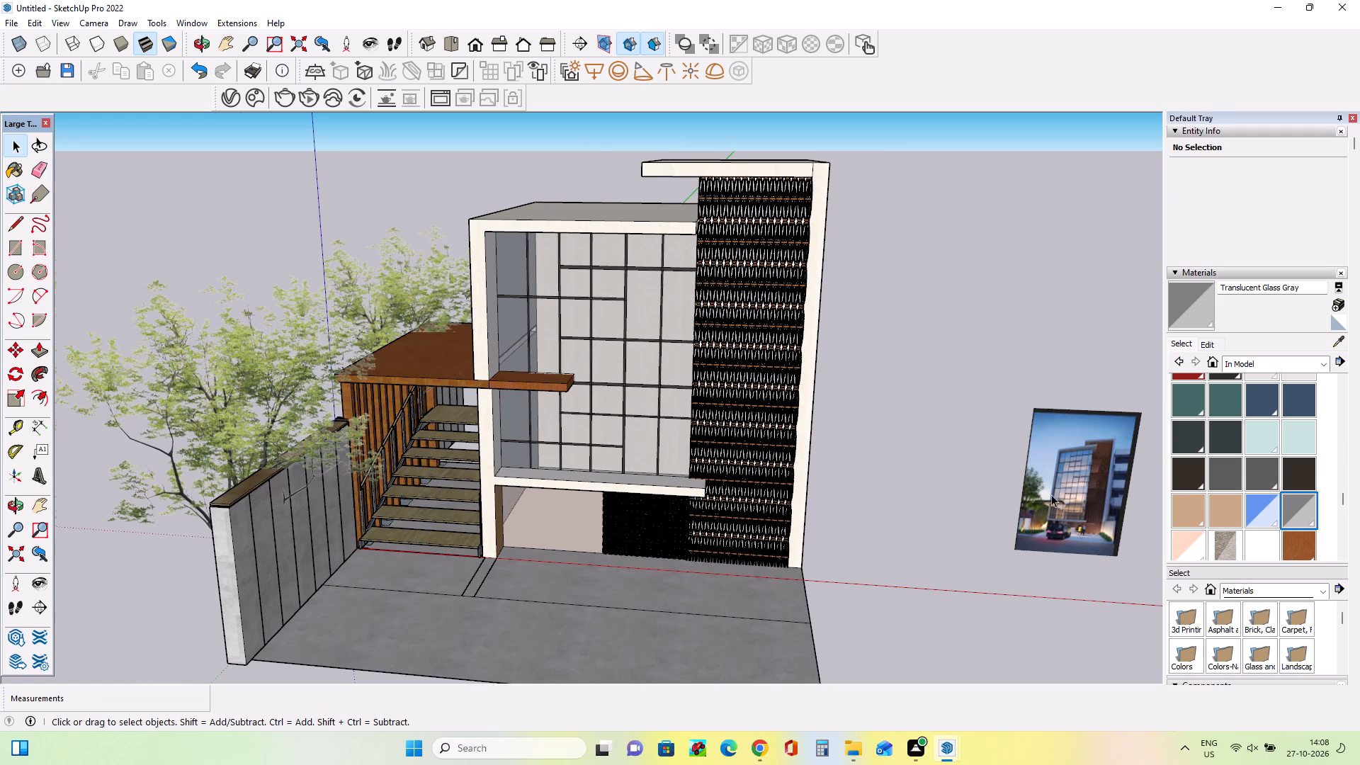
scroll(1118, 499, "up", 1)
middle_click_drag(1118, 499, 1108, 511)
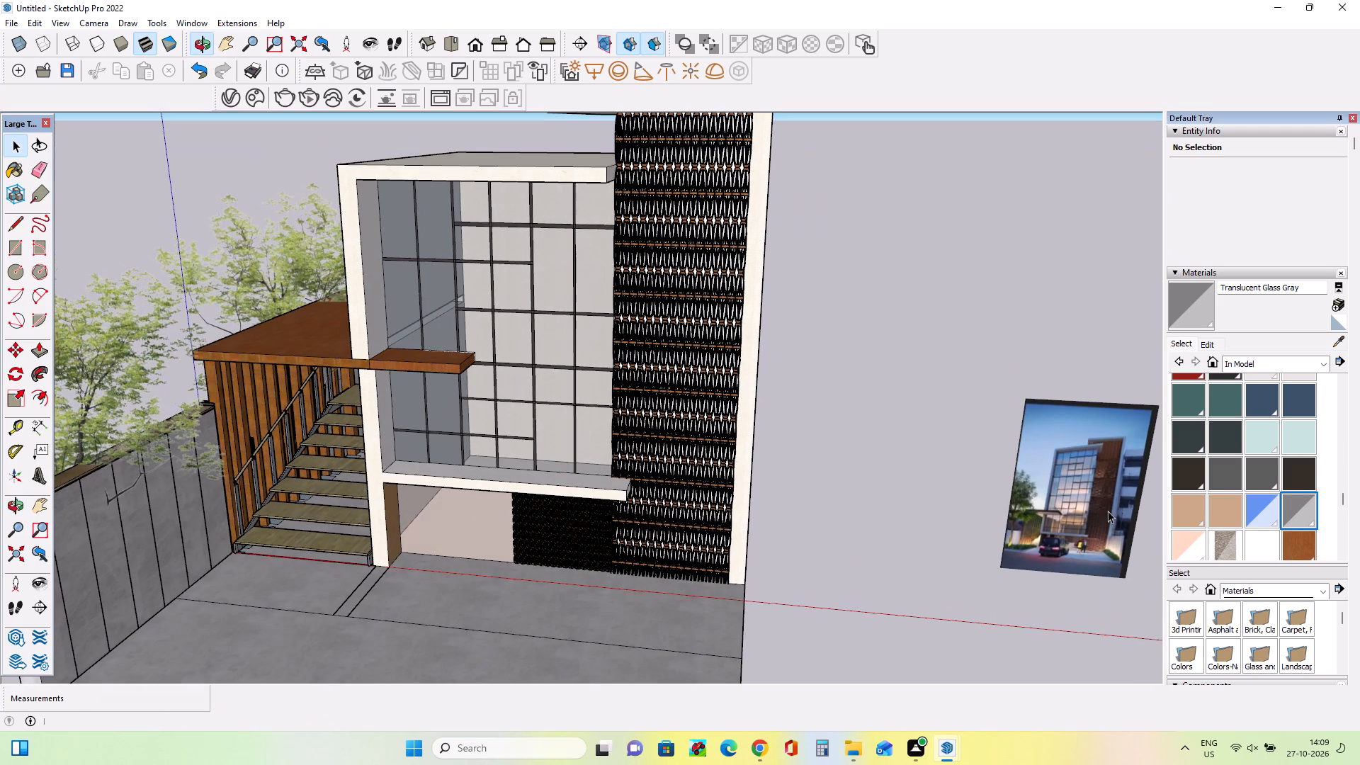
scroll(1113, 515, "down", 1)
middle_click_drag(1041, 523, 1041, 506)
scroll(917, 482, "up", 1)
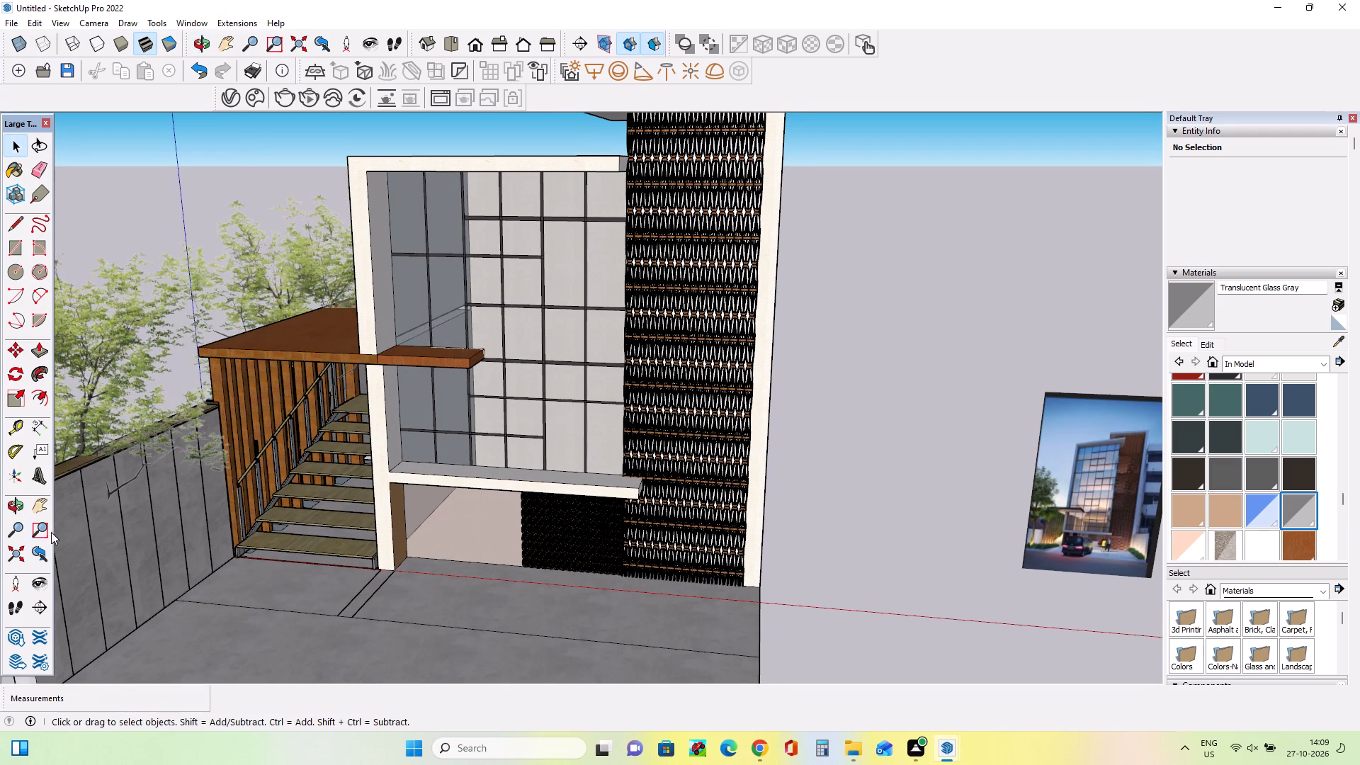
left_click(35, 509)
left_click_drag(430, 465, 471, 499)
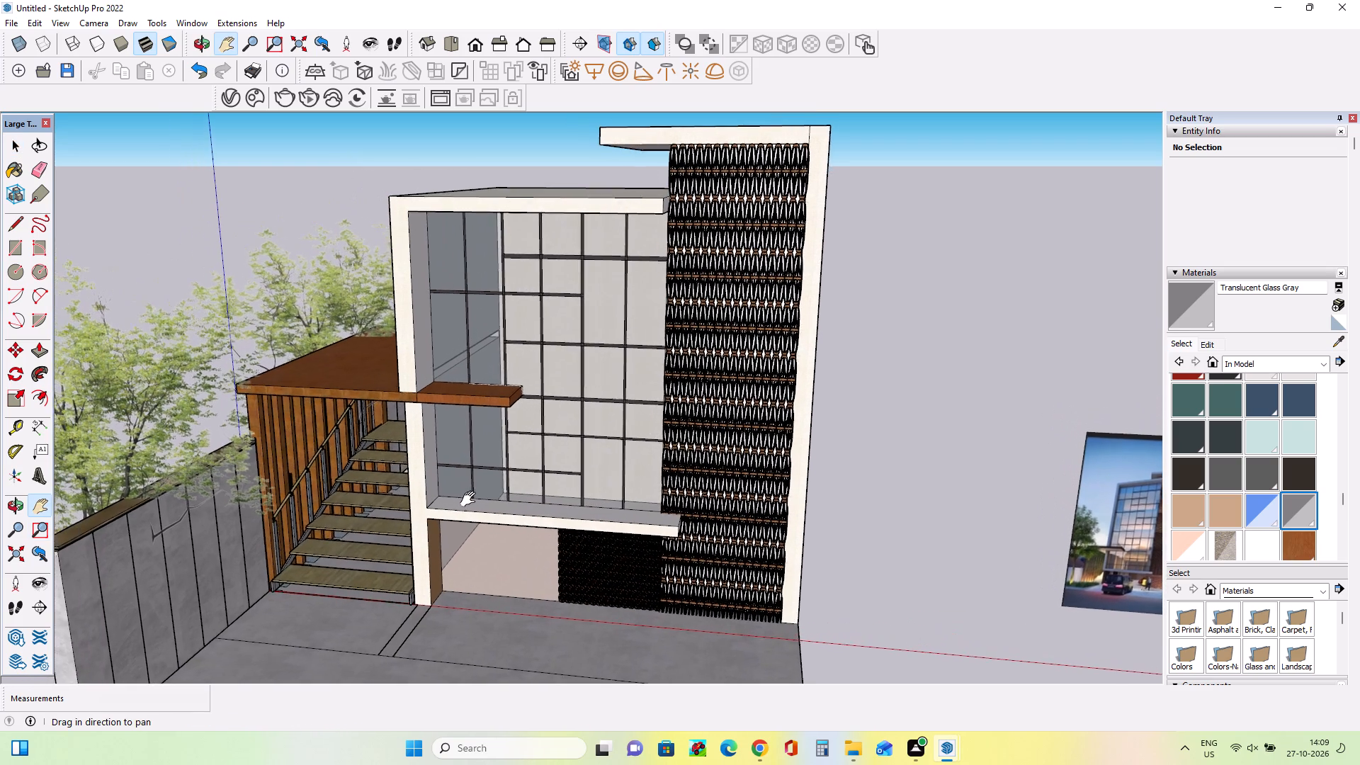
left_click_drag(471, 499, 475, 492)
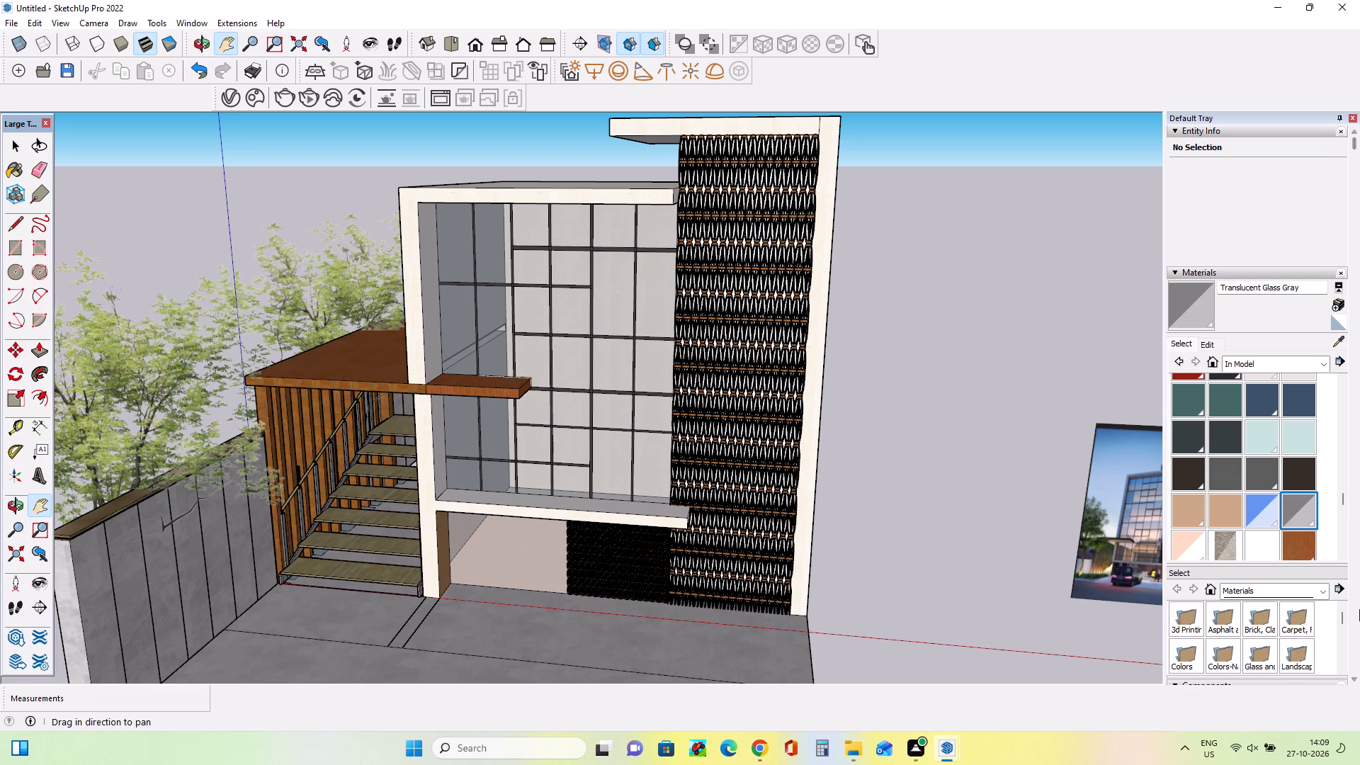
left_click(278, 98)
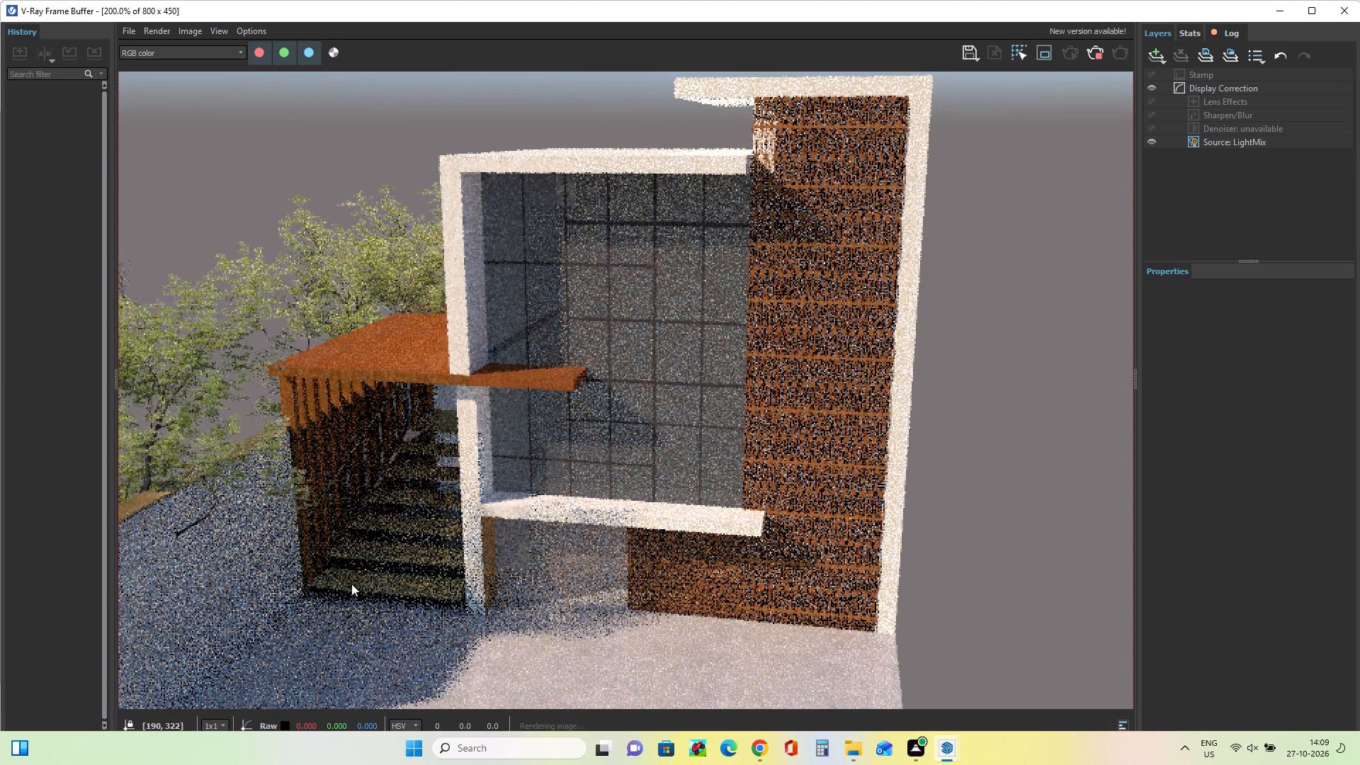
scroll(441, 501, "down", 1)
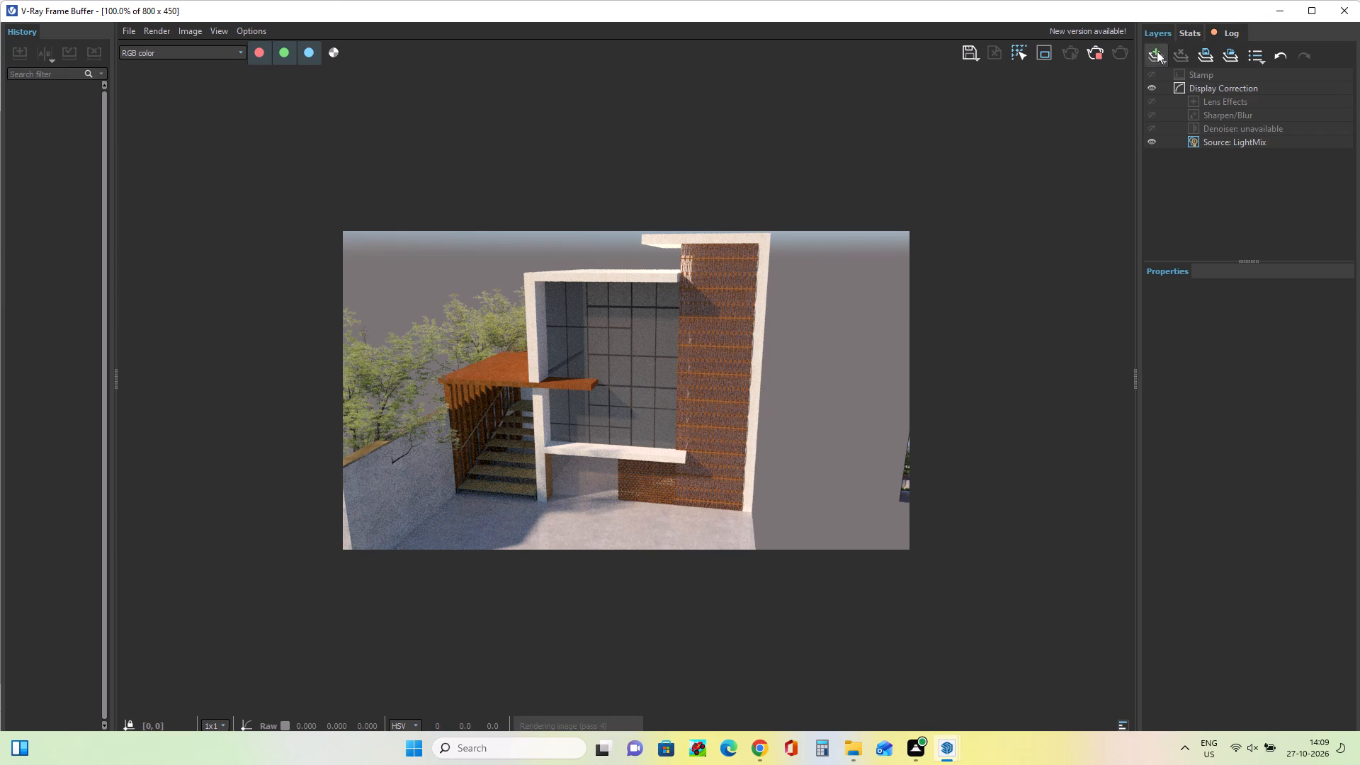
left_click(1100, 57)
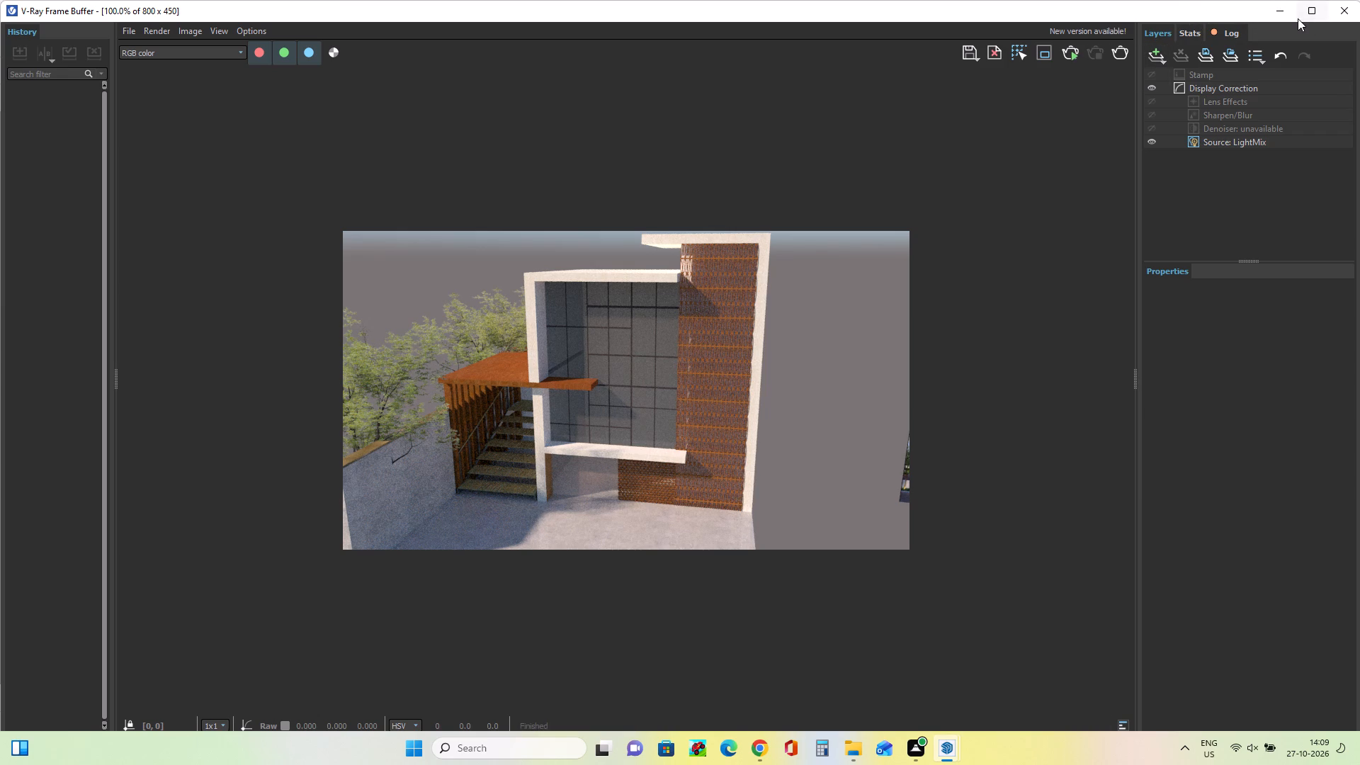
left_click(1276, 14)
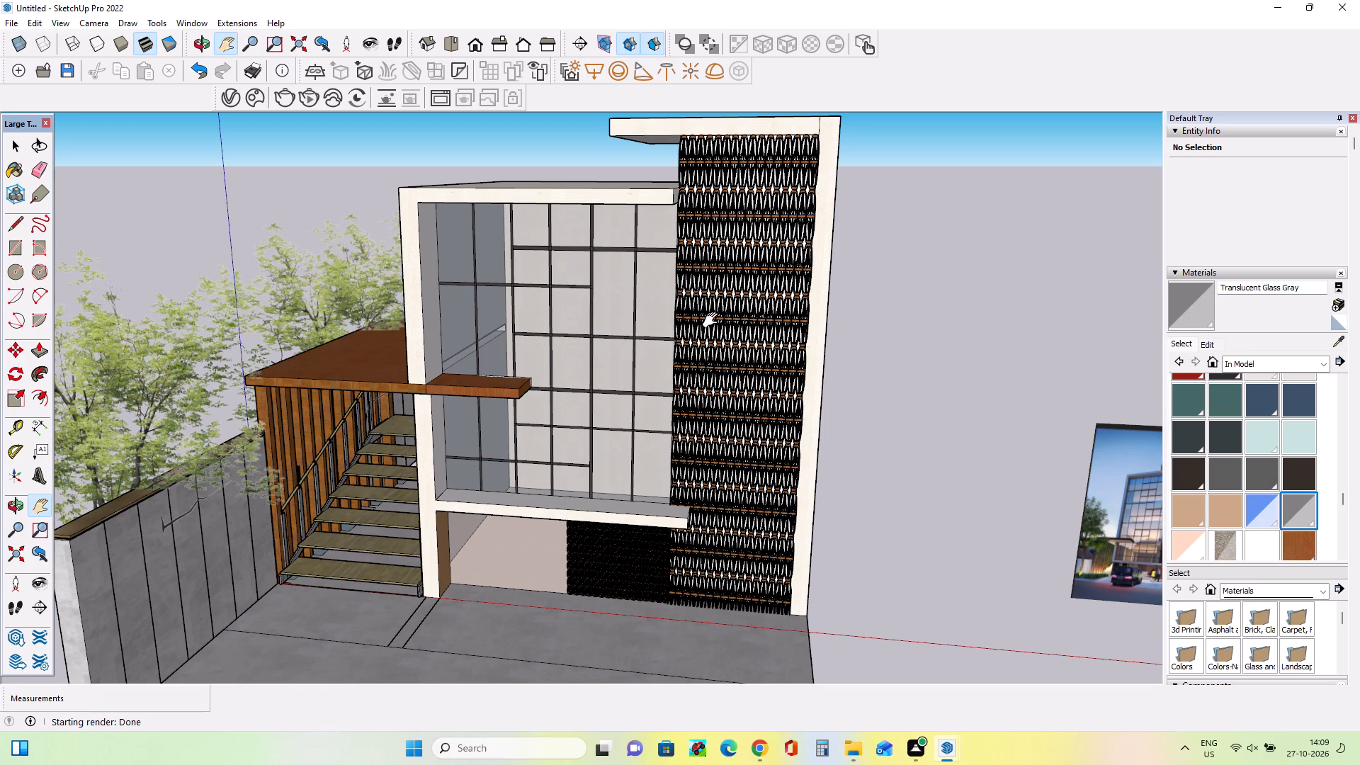
Reframe the facade from slightly farther away, with the full boundary wall end and trees in view, and render it in V-Ray.
scroll(713, 320, "down", 1)
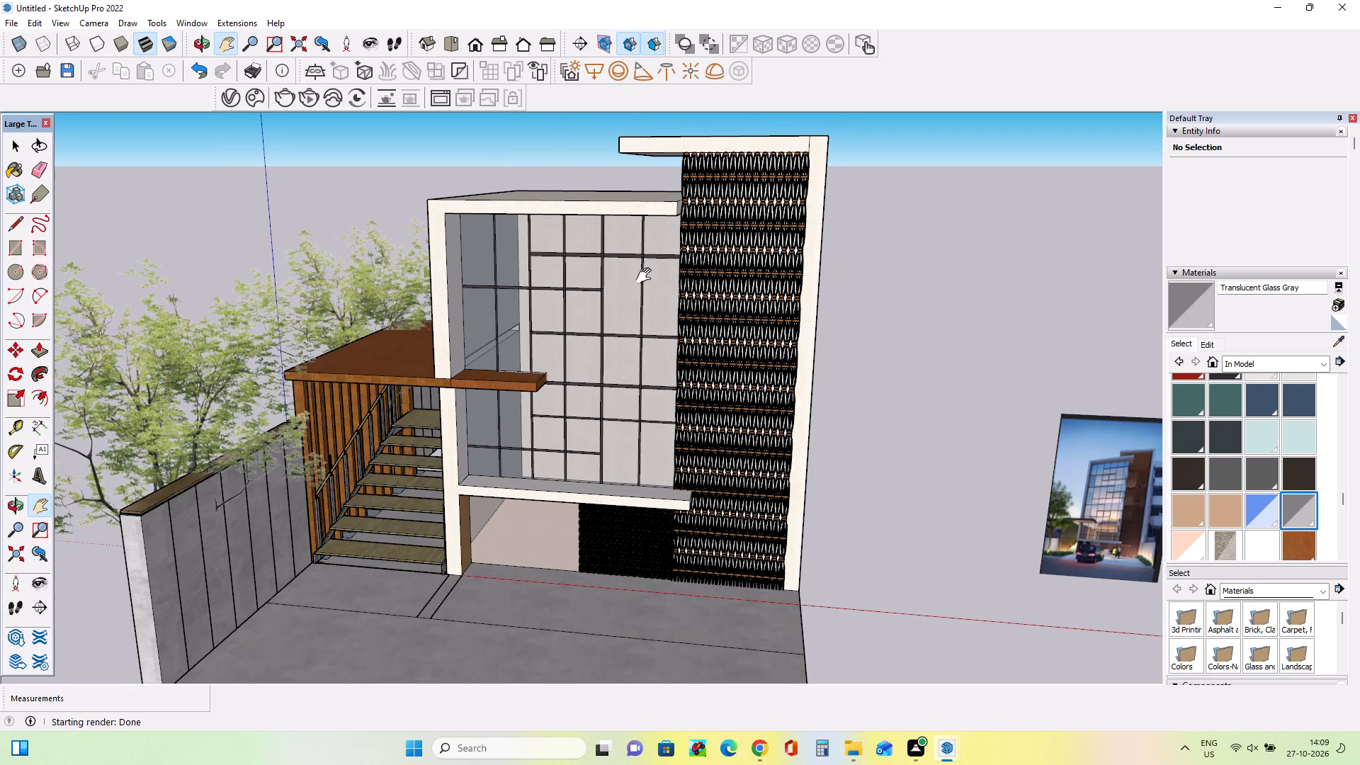
middle_click_drag(674, 293, 739, 300)
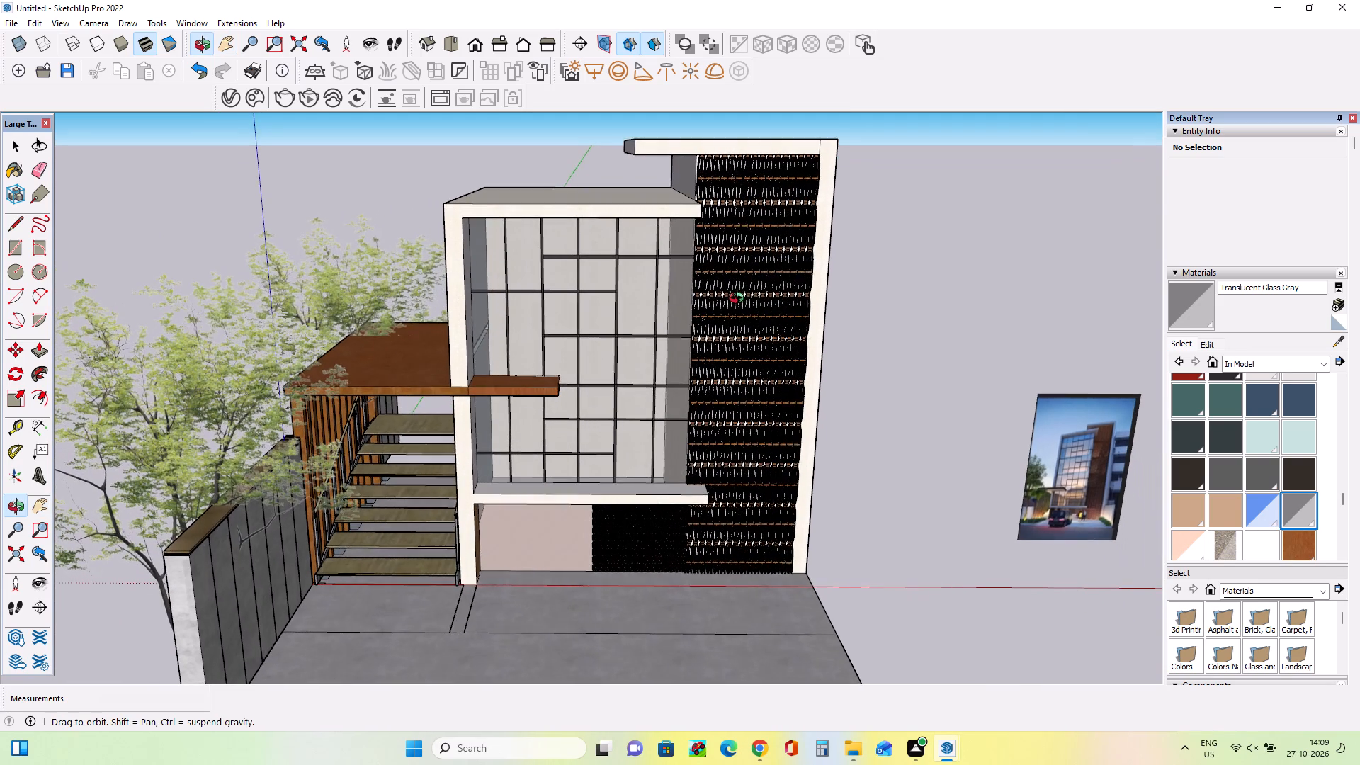
middle_click_drag(739, 300, 739, 296)
middle_click_drag(705, 301, 674, 292)
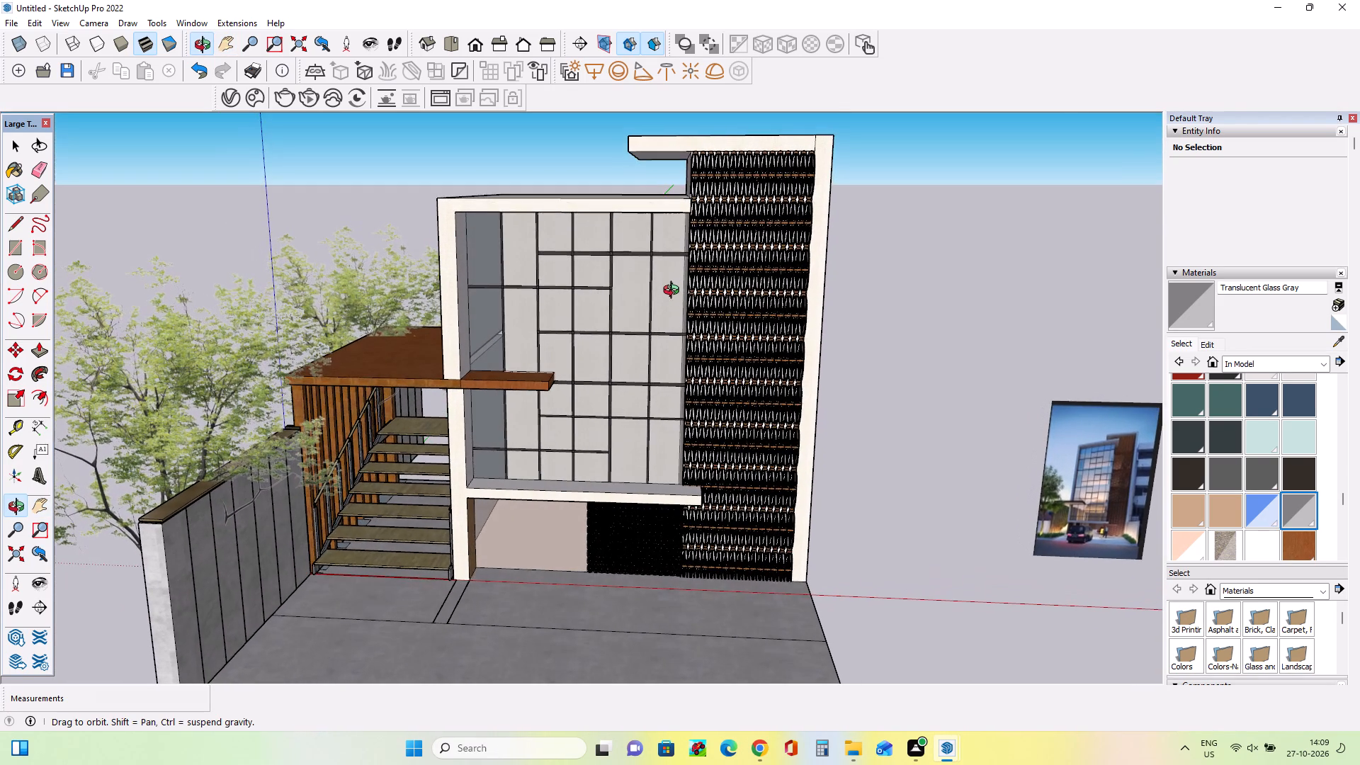
middle_click_drag(674, 292, 671, 285)
scroll(671, 285, "down", 1)
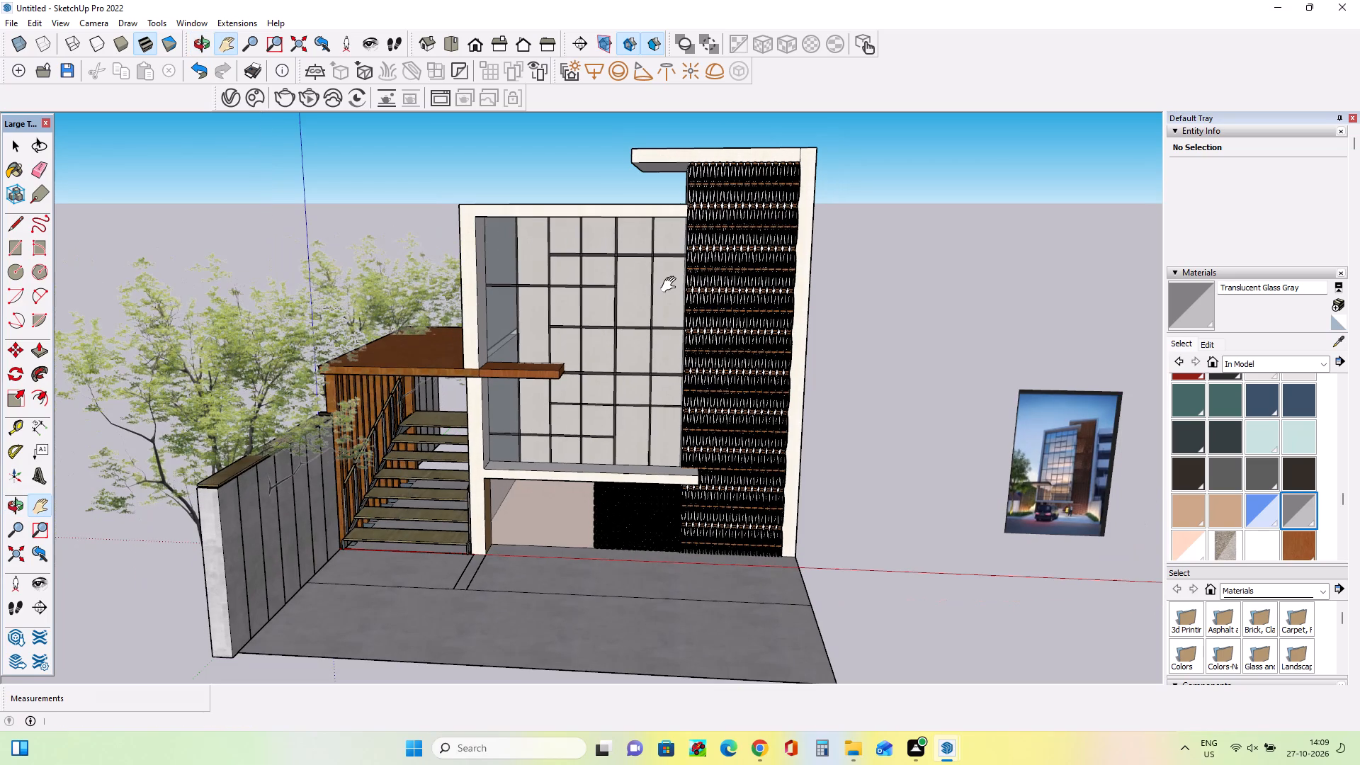
left_click_drag(635, 401, 608, 446)
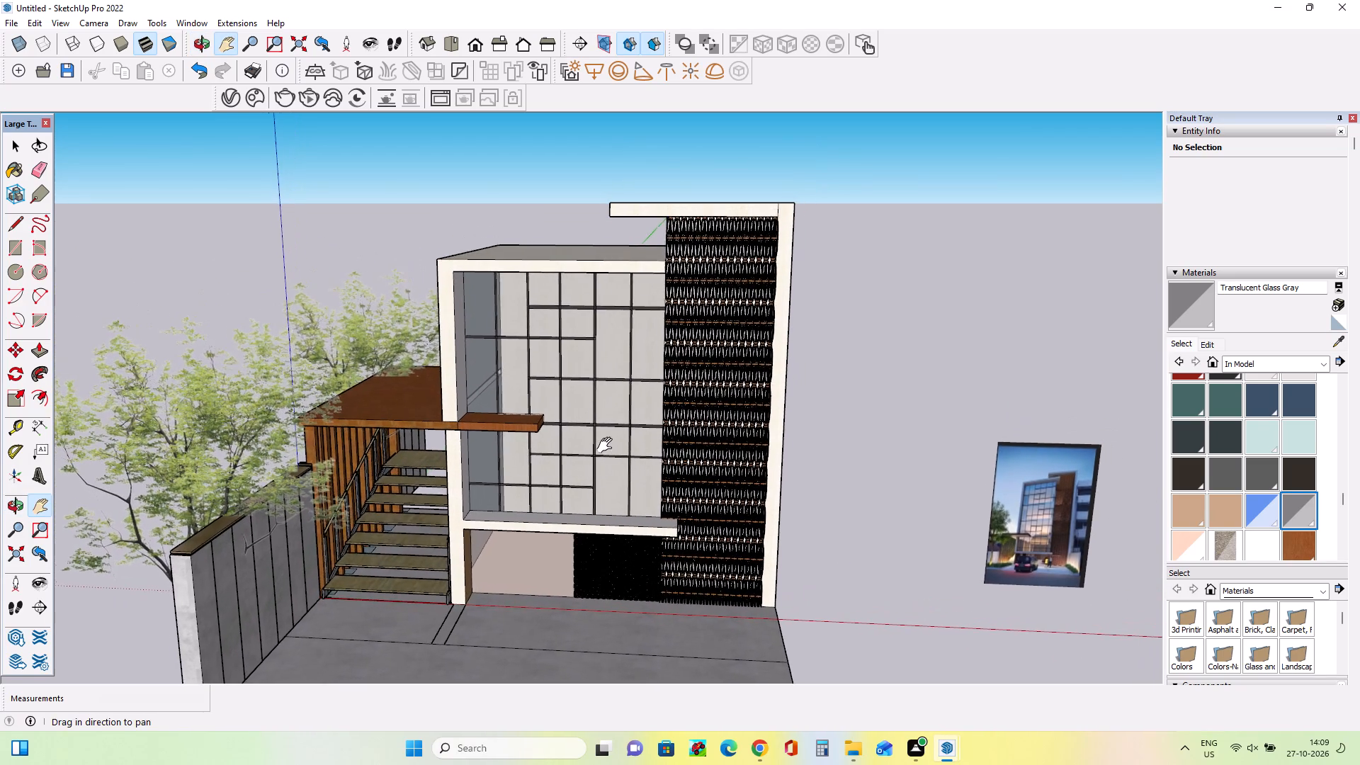
left_click_drag(608, 446, 605, 441)
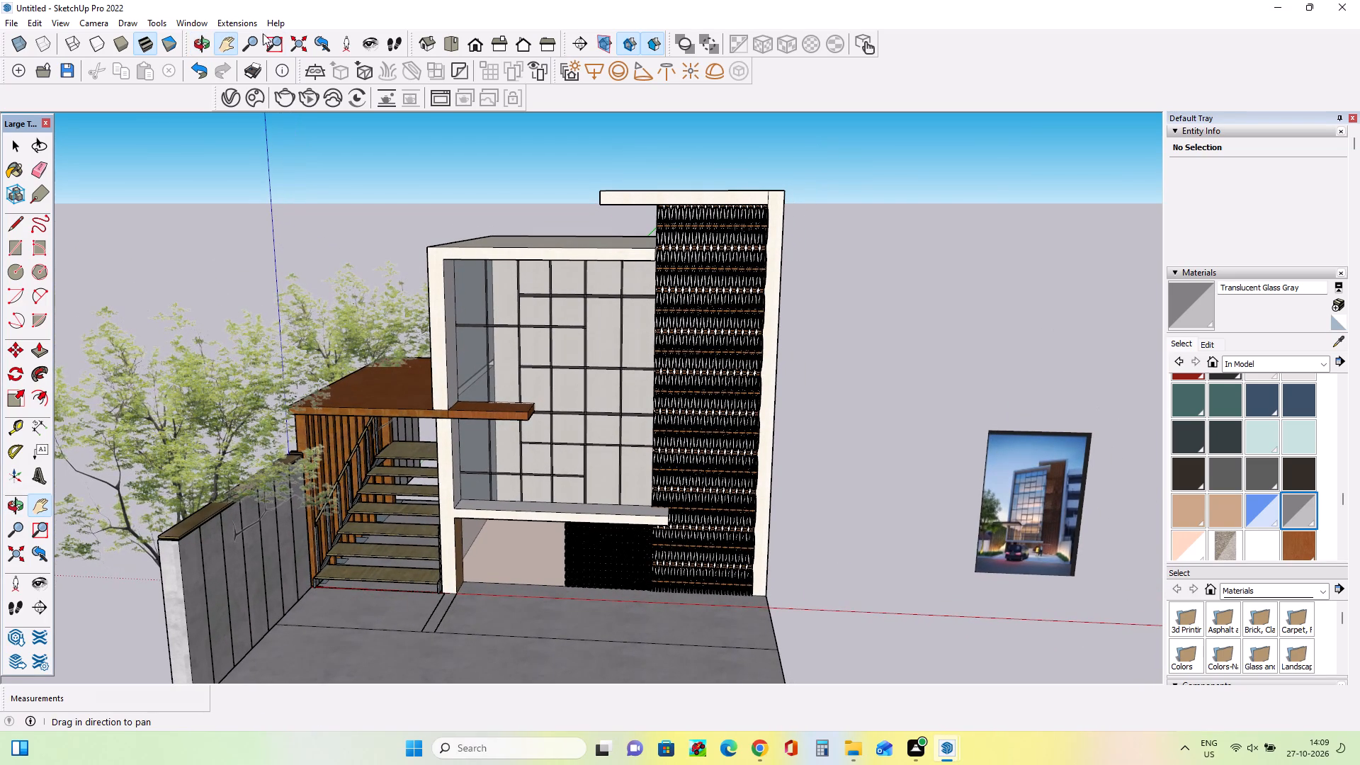
left_click(281, 99)
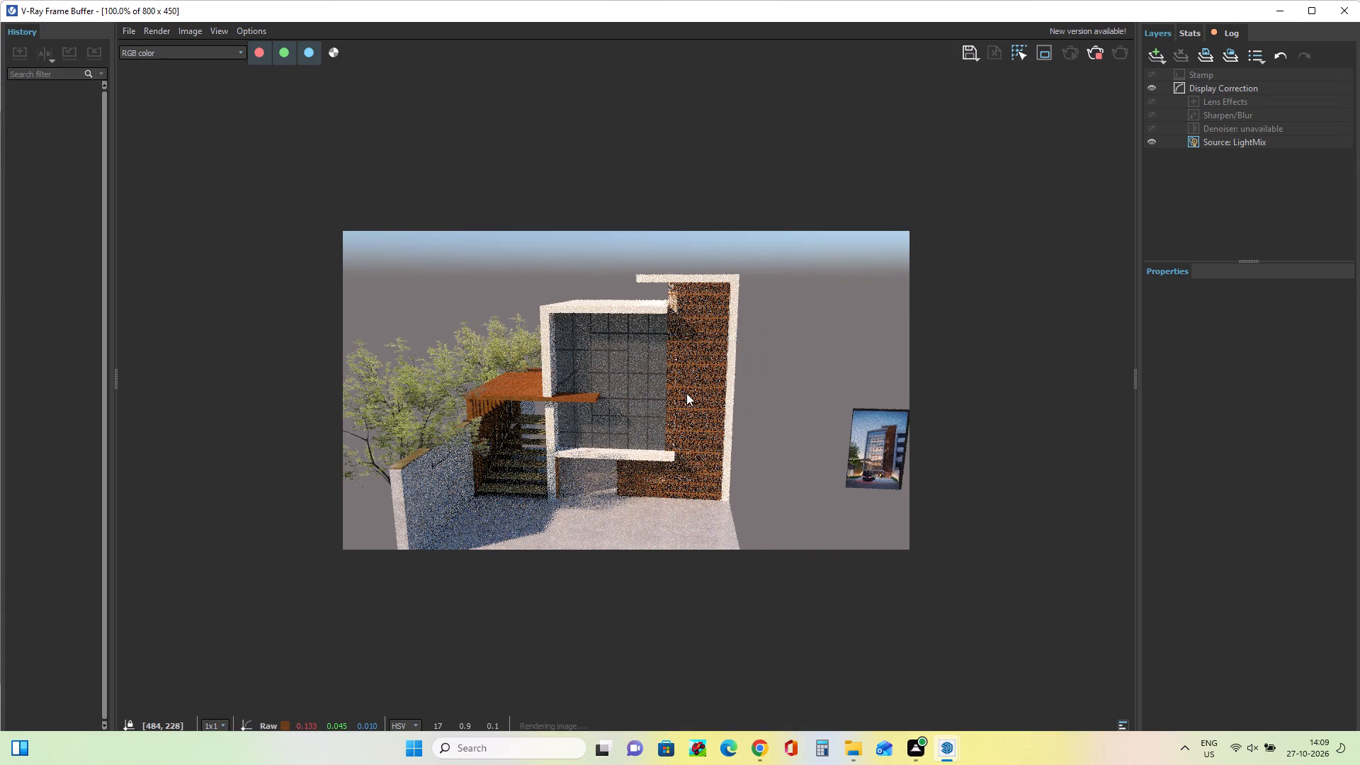
scroll(543, 378, "up", 1)
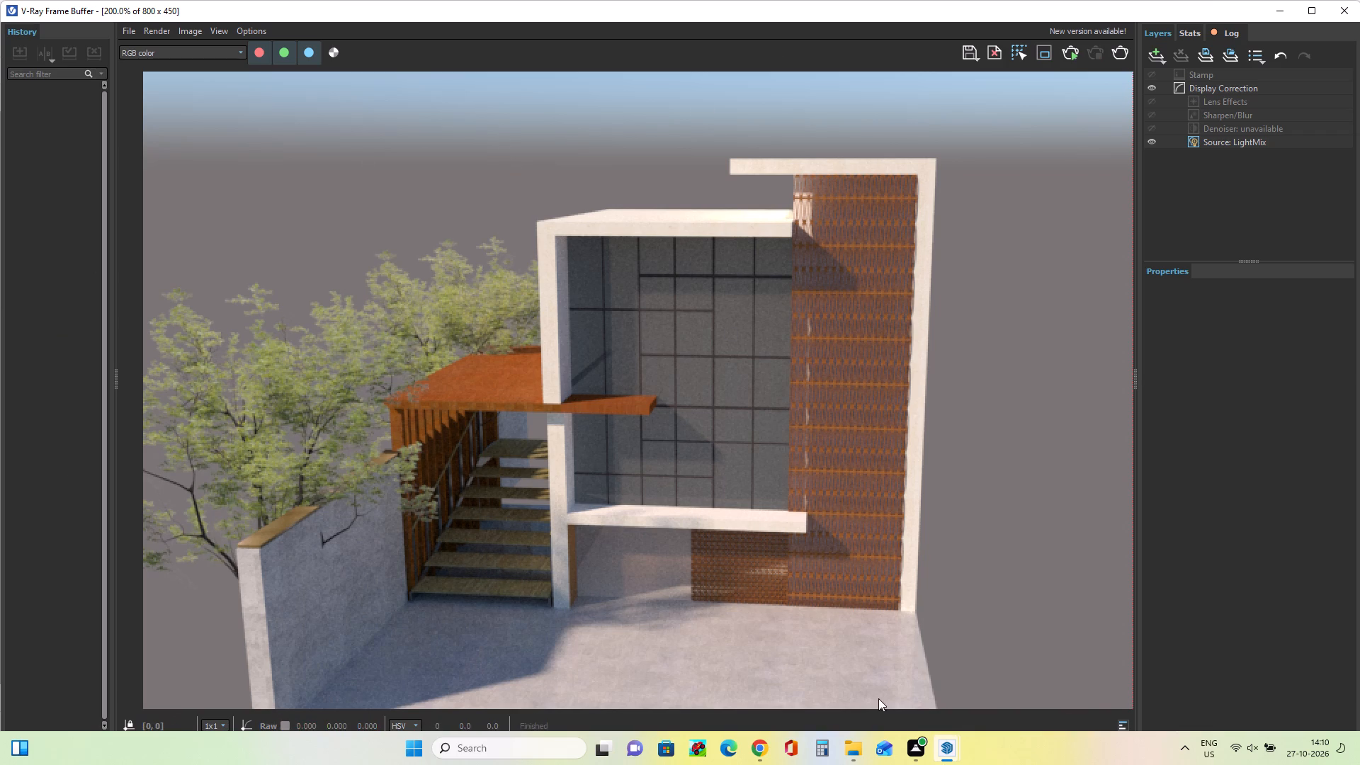
Capture the rendered building as a rectangular screenshot with Snipping Tool, and return to the SketchUp model.
left_click(531, 746)
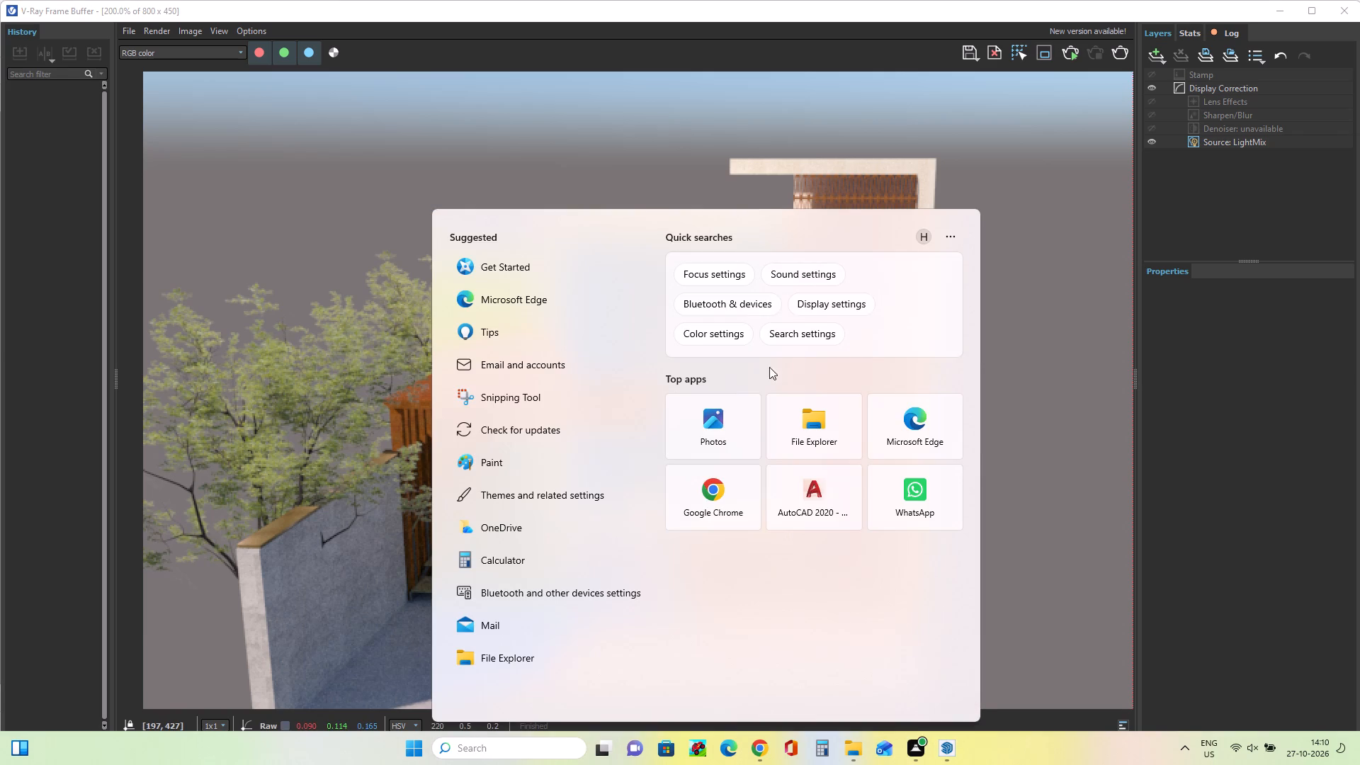
left_click(544, 407)
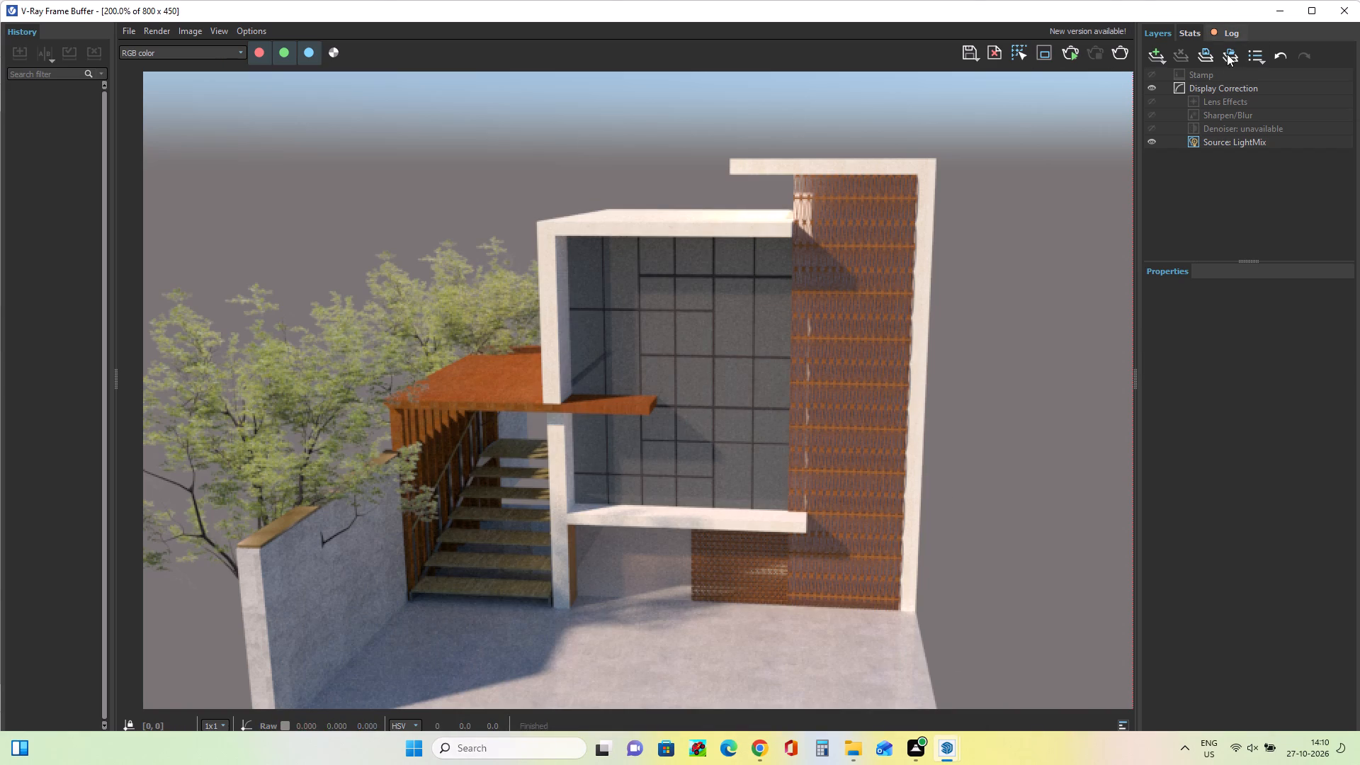
left_click(318, 35)
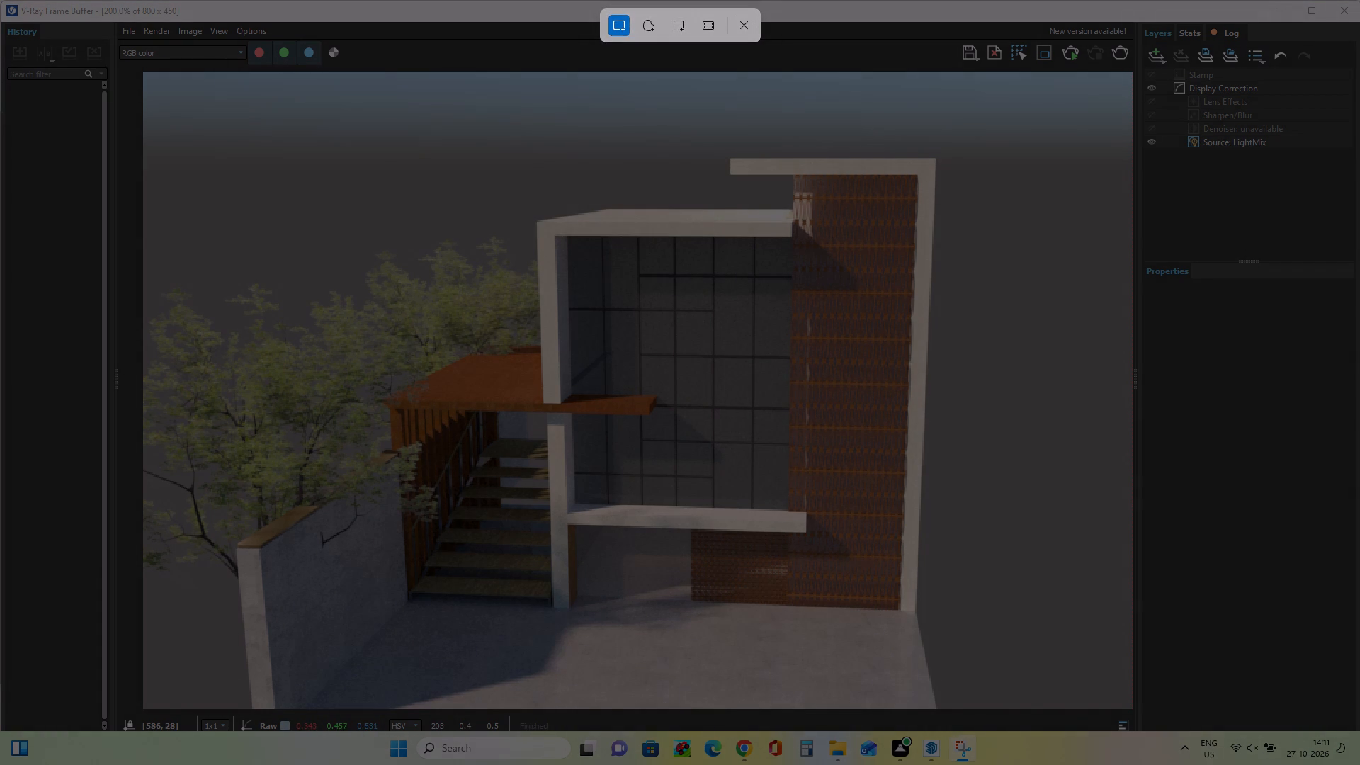
left_click_drag(960, 113, 696, 338)
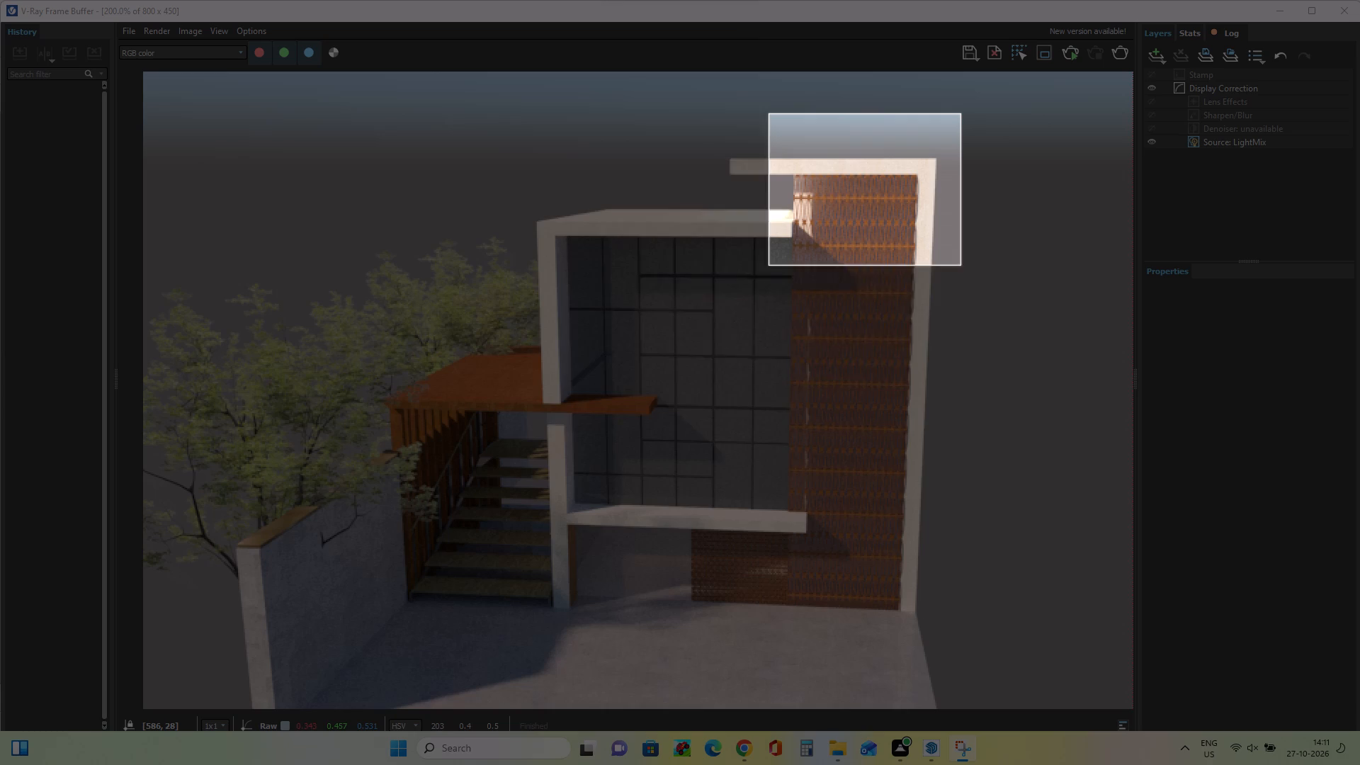
left_click_drag(696, 338, 288, 677)
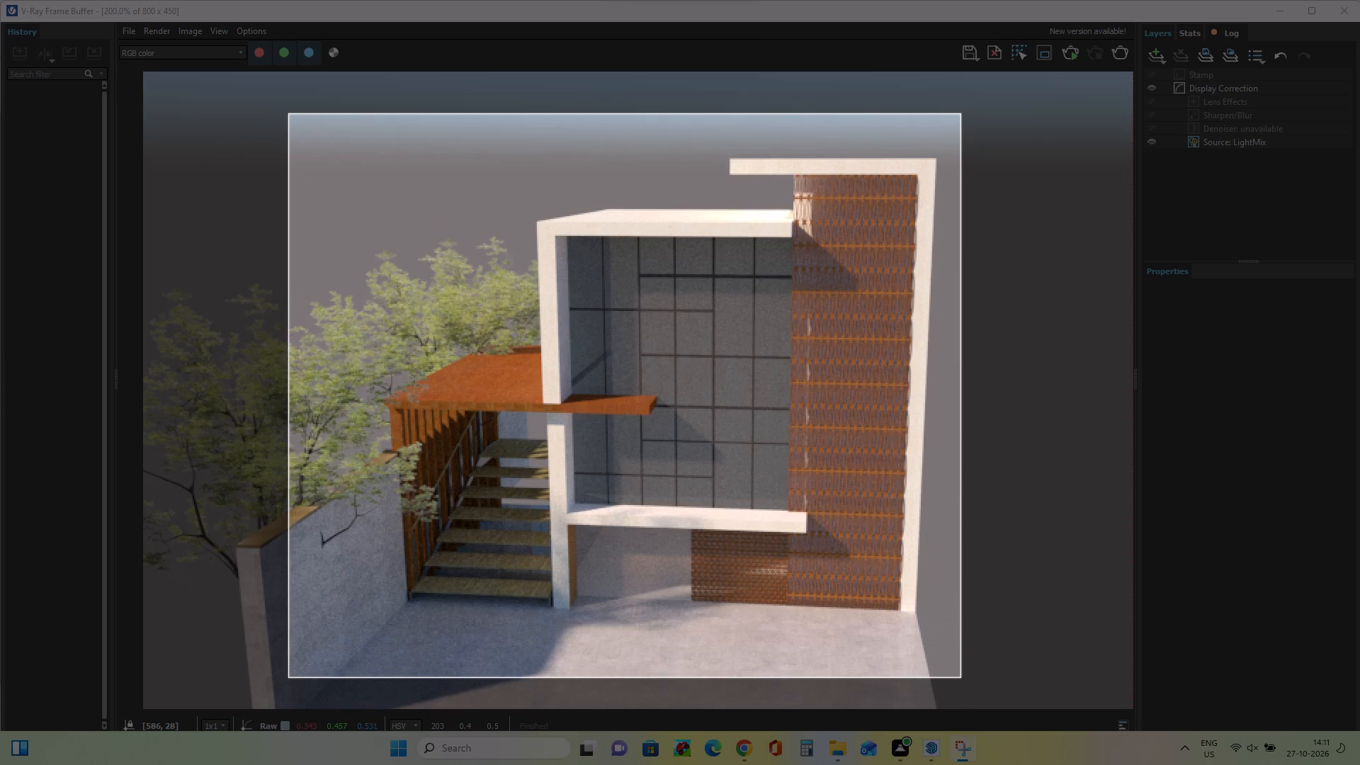
left_click_drag(288, 677, 289, 713)
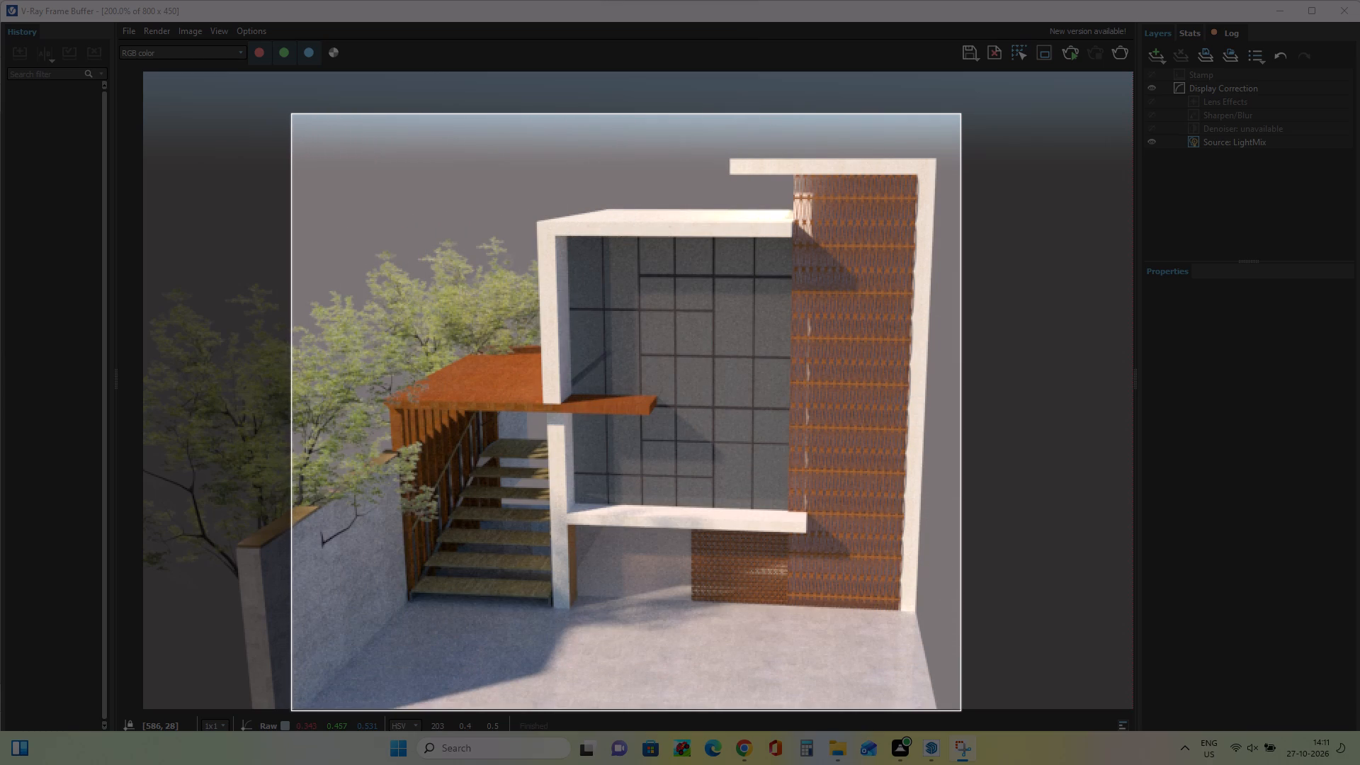
left_click_drag(289, 713, 278, 710)
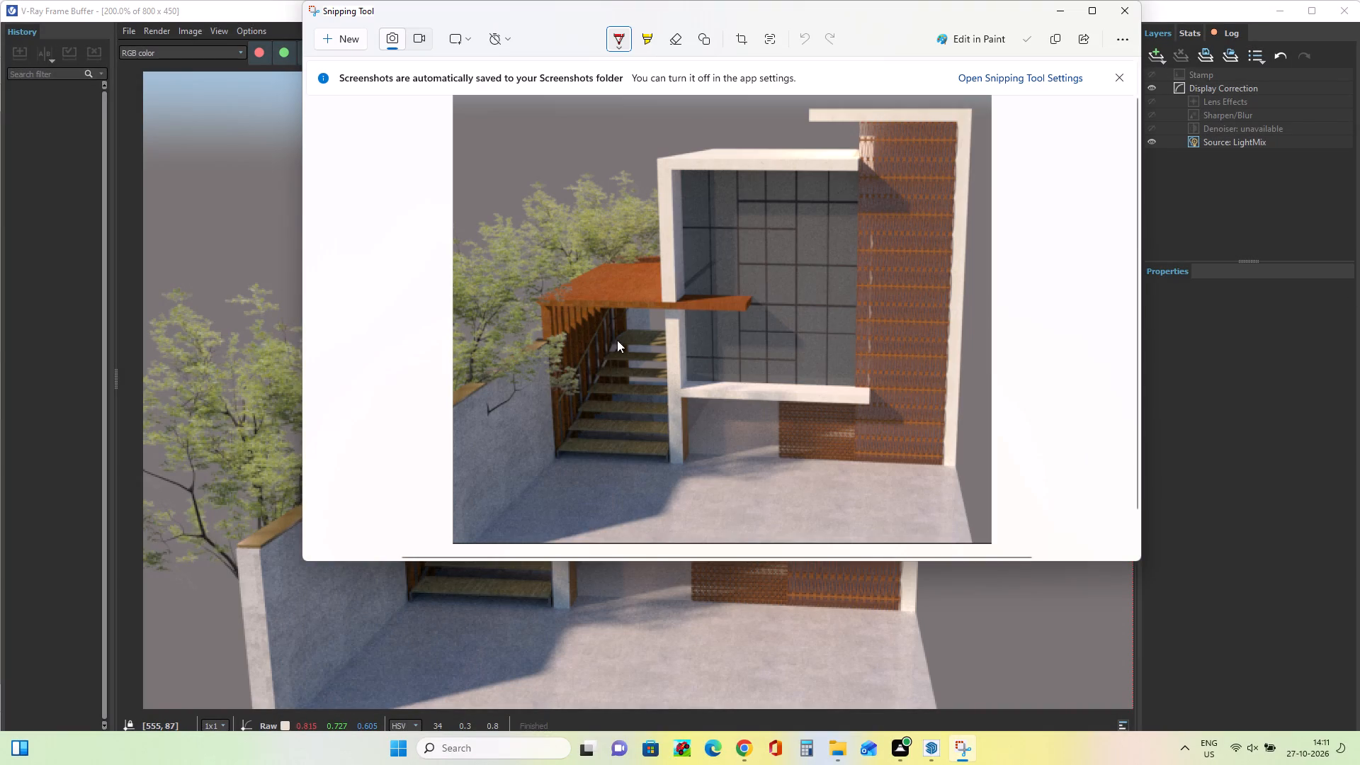
left_click(1058, 10)
left_click(1283, 10)
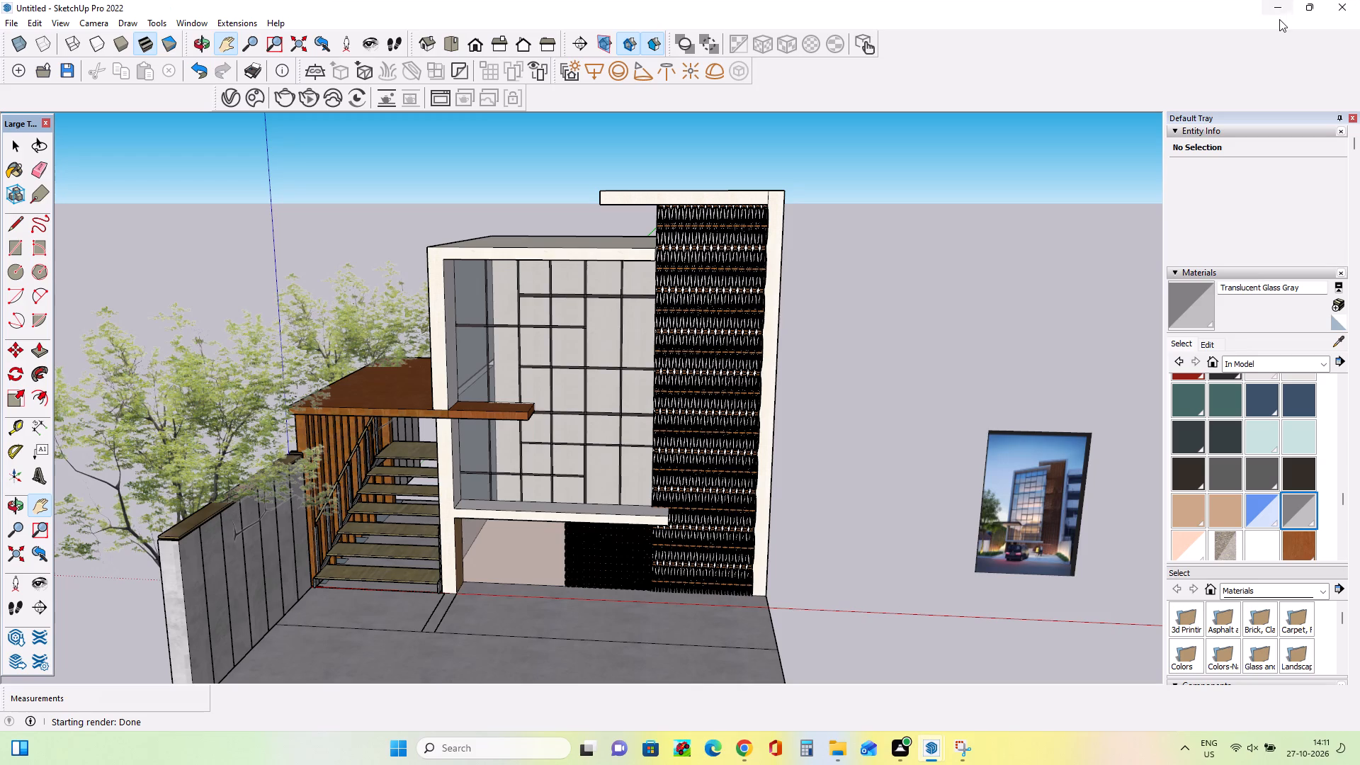
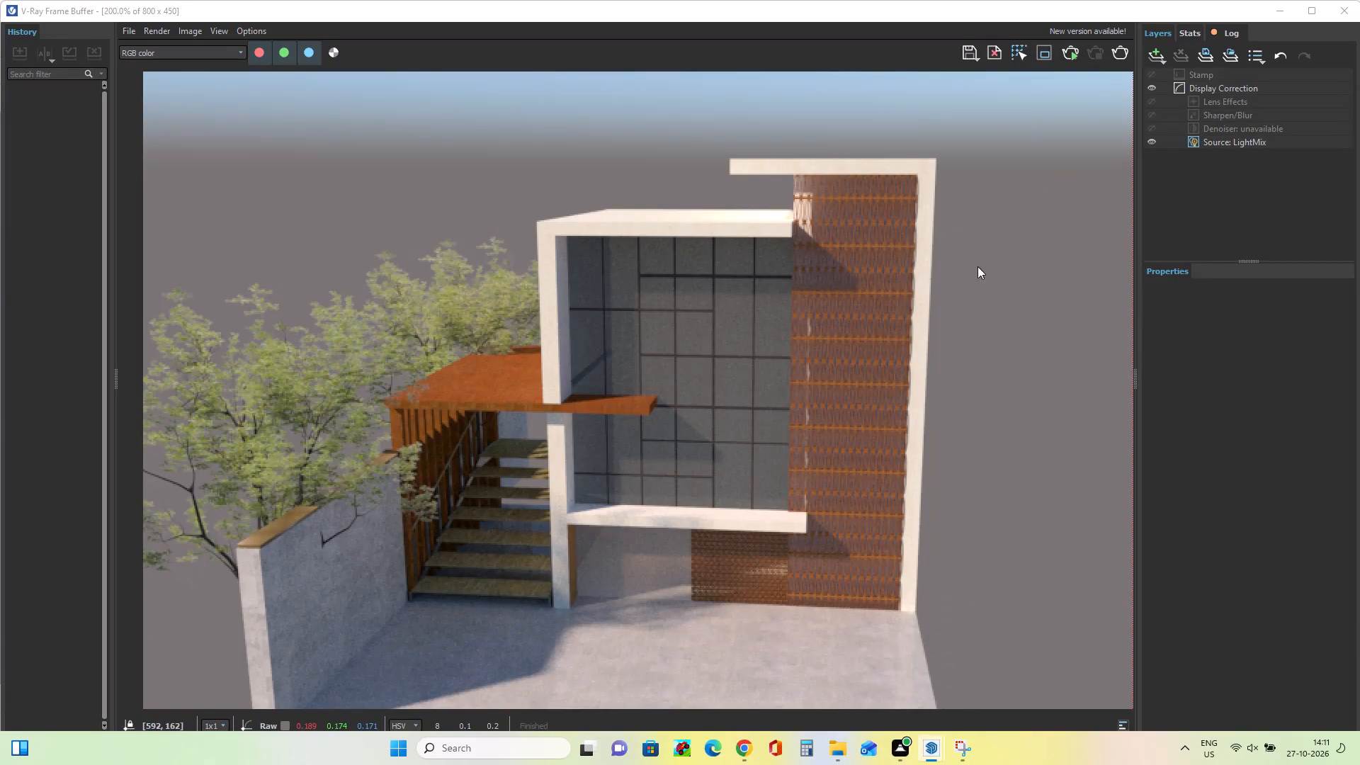
Save the captured render from Snipping Tool to the Desktop as a PNG named "Modern Glass Facade Architecture.pdf".
left_click(963, 757)
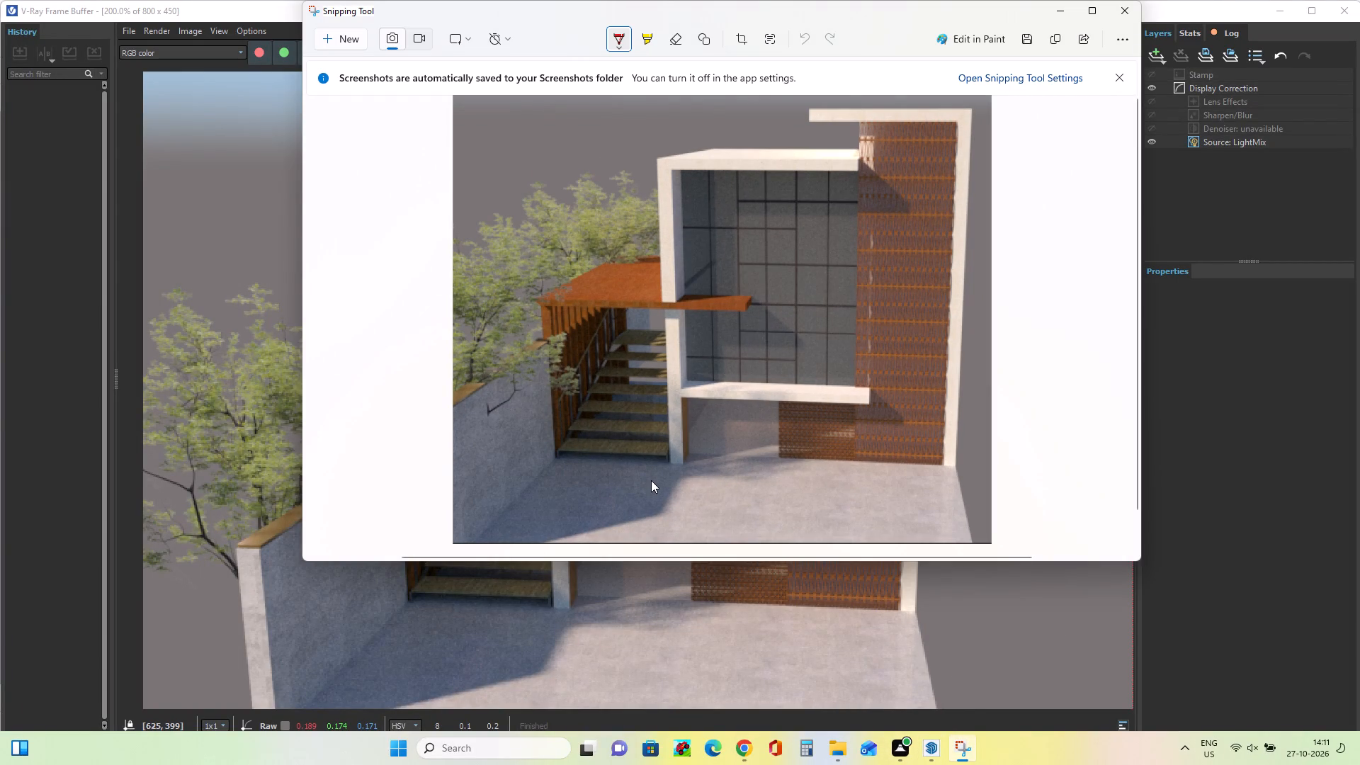
key("ctrl+s")
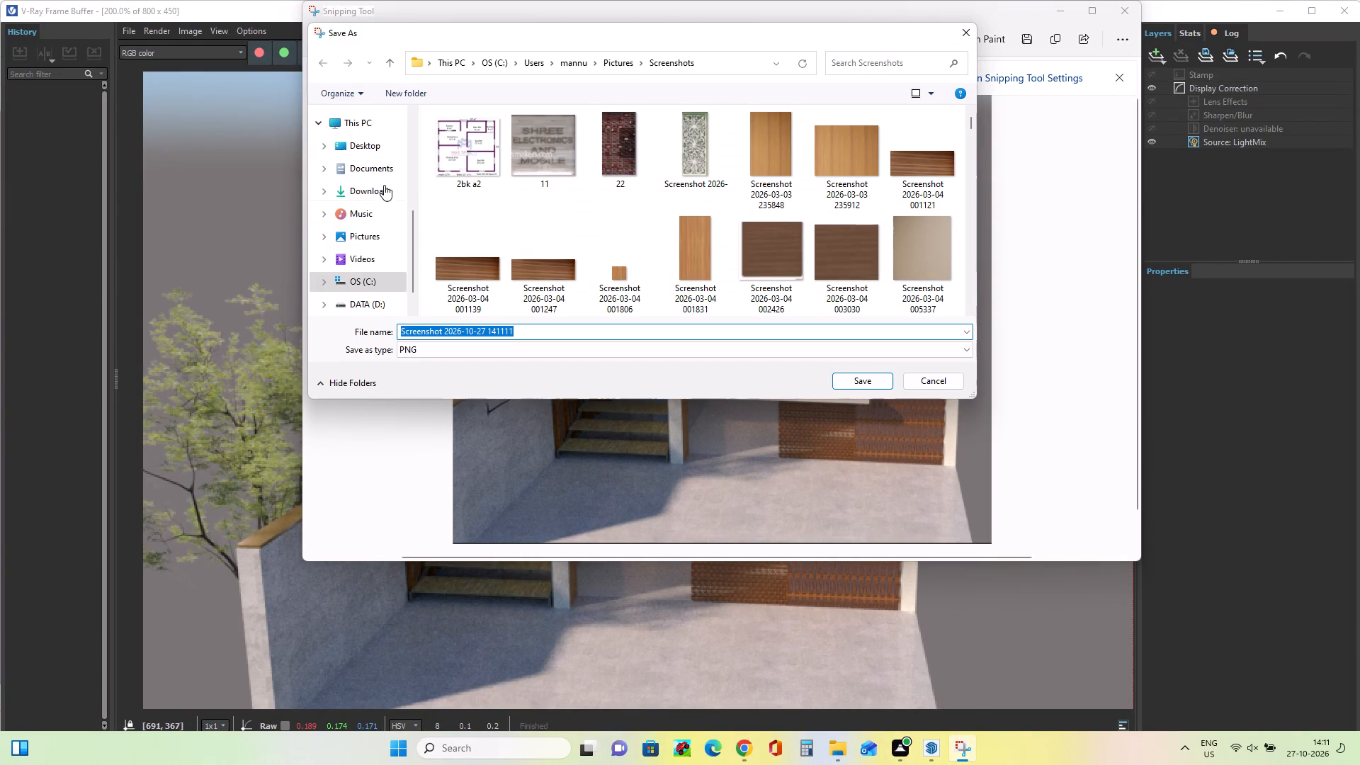
left_click(386, 157)
left_click(385, 152)
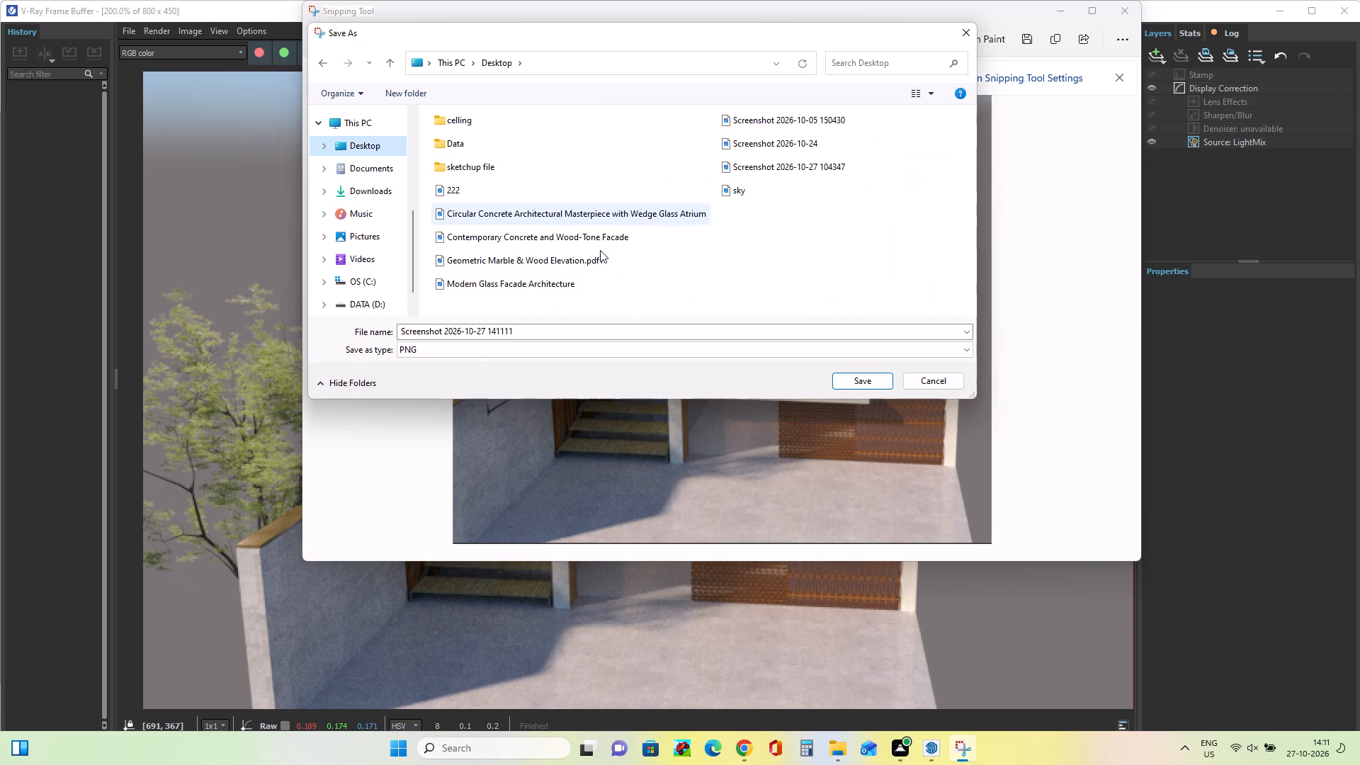
left_click(526, 328)
key("BackSpace")
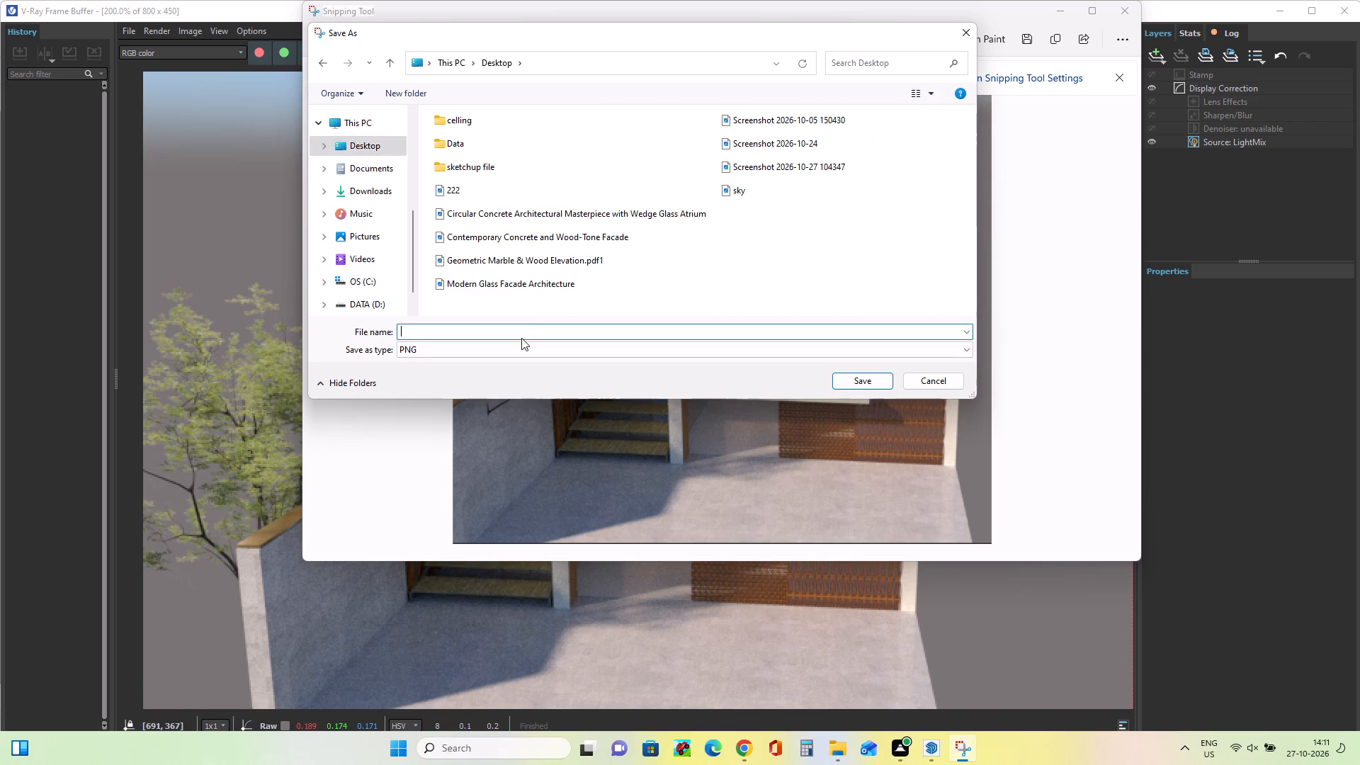
type("mod")
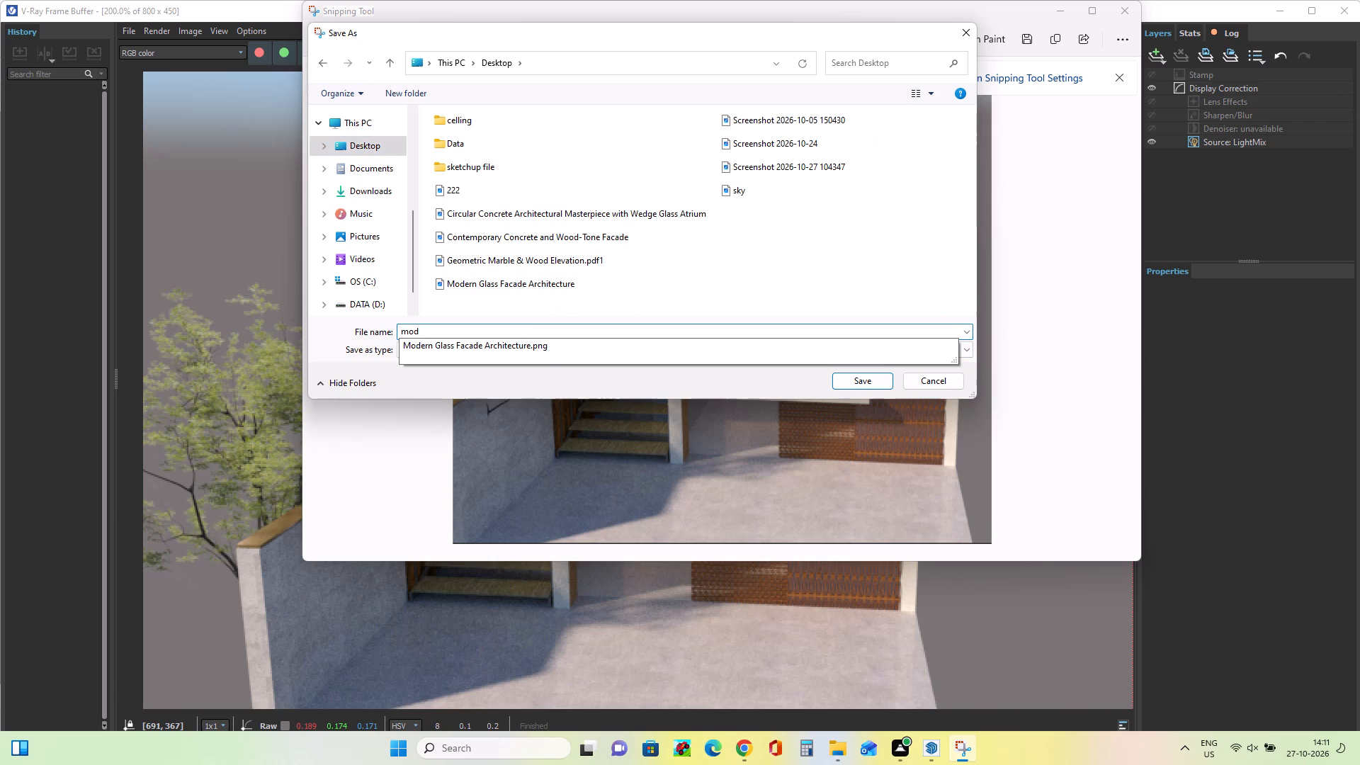
left_click(559, 346)
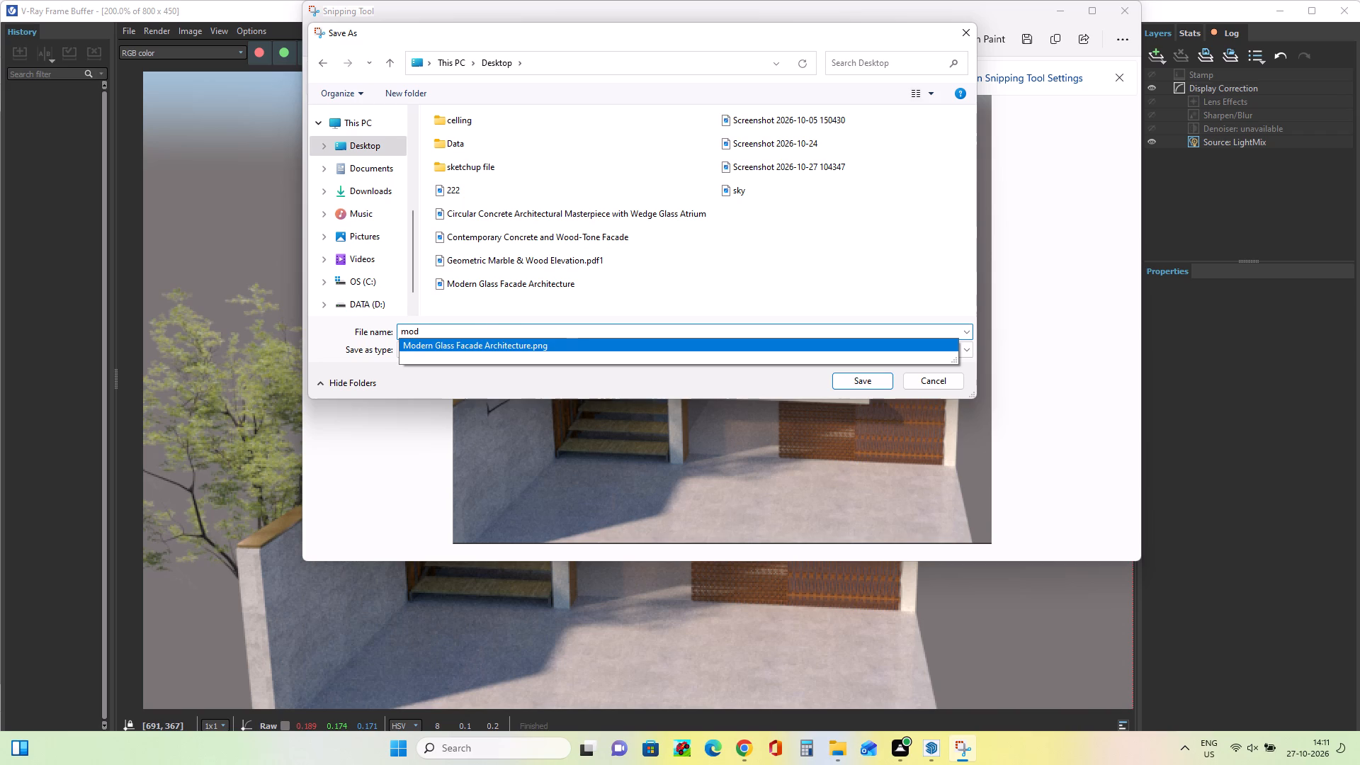
left_click(563, 331)
key("BackSpace")
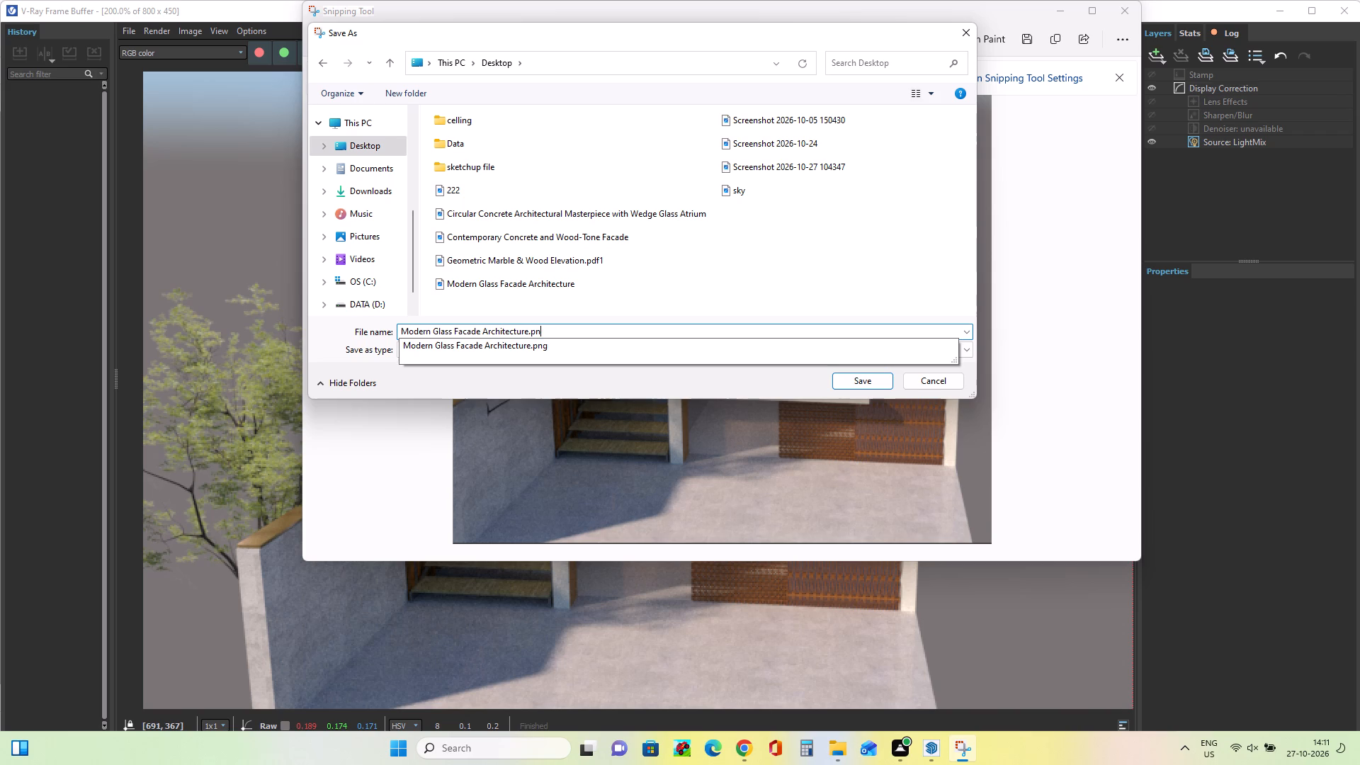
key("BackSpace")
type("df")
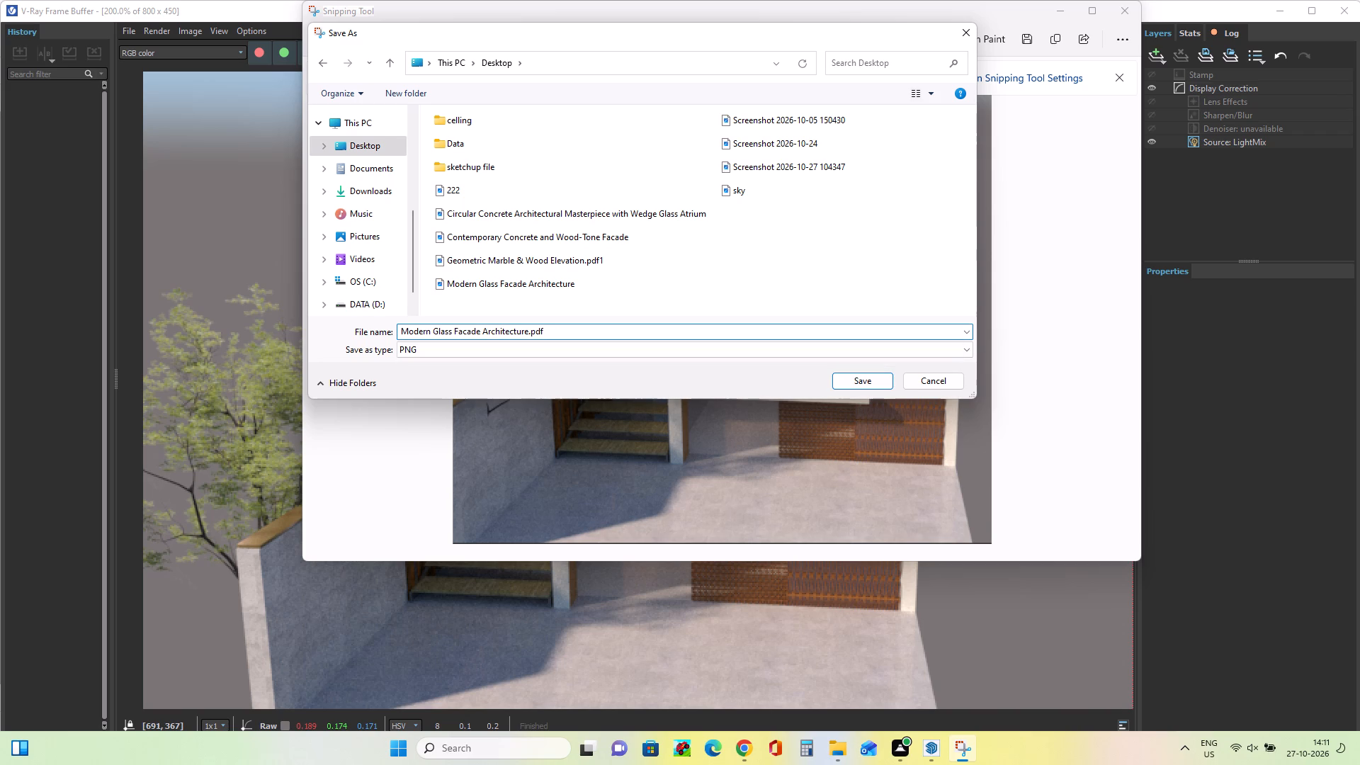
left_click(870, 388)
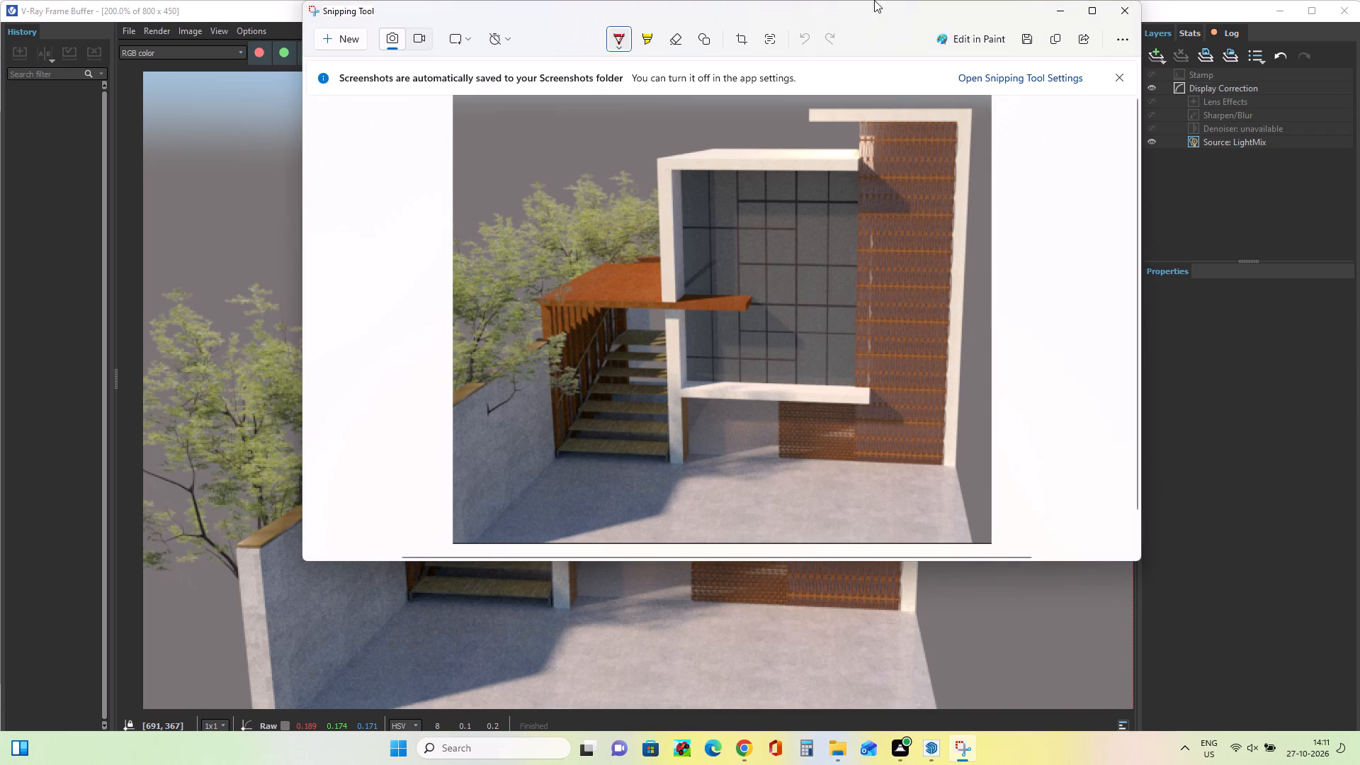
left_click(1070, 11)
Close the V-Ray Frame Buffer and the V-Ray Asset Editor to return to the SketchUp model.
left_click(1351, 8)
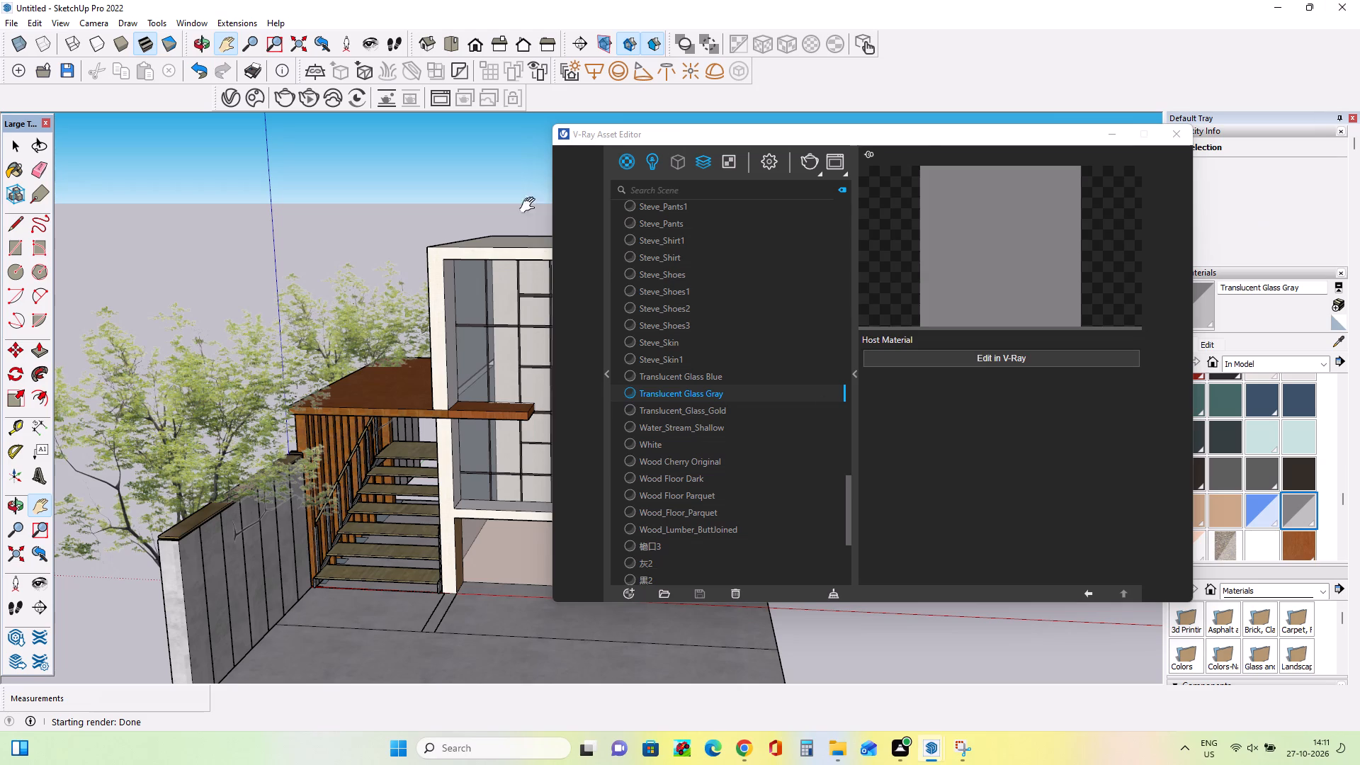
left_click(1169, 130)
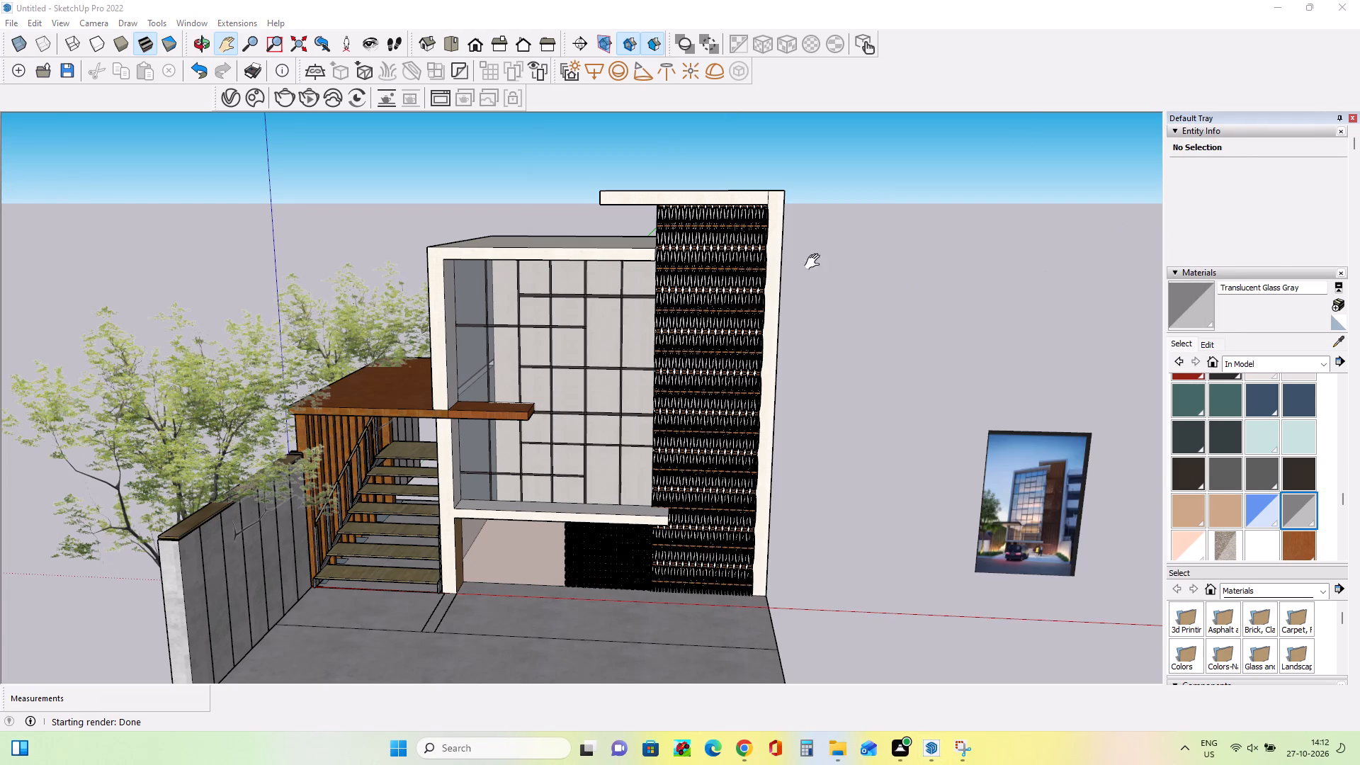
Delete the reference photo standing beside the building in the model.
left_click(1026, 518)
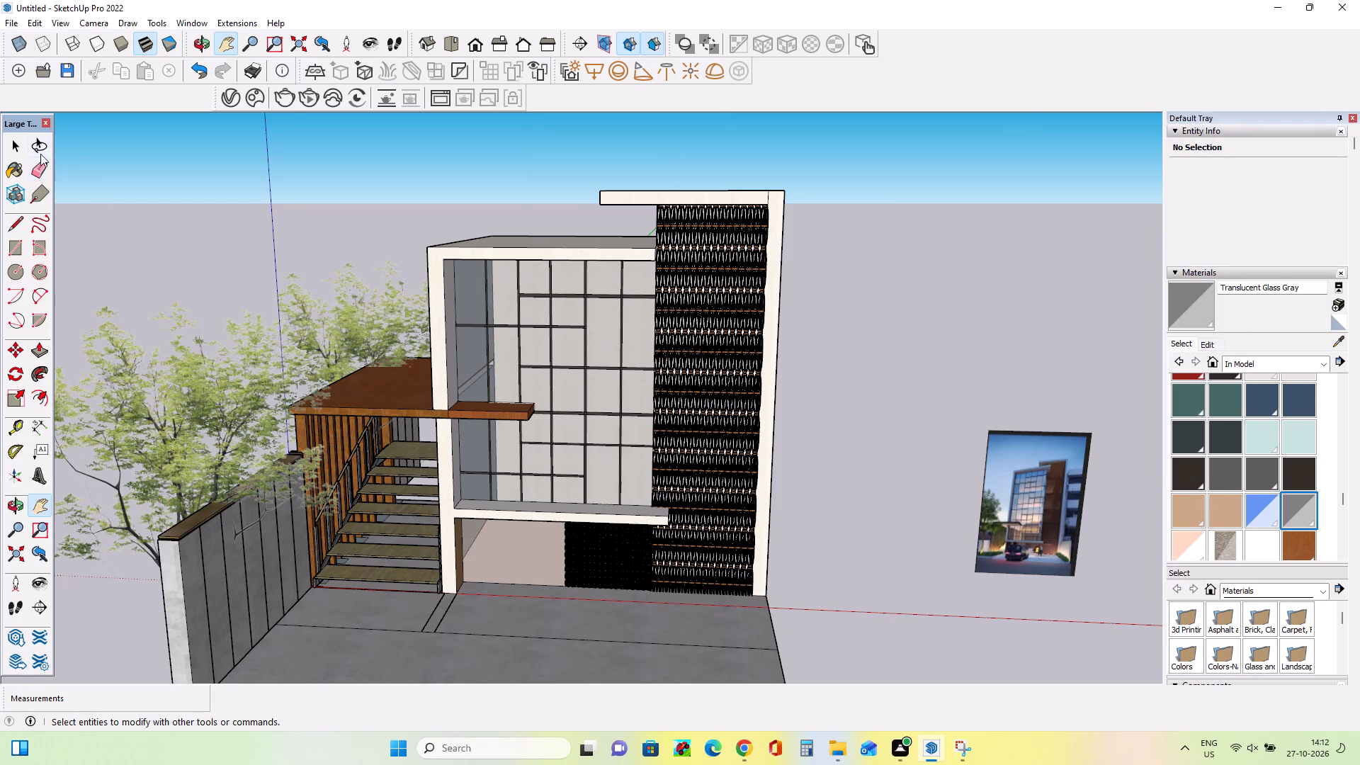
left_click(25, 149)
left_click(1013, 524)
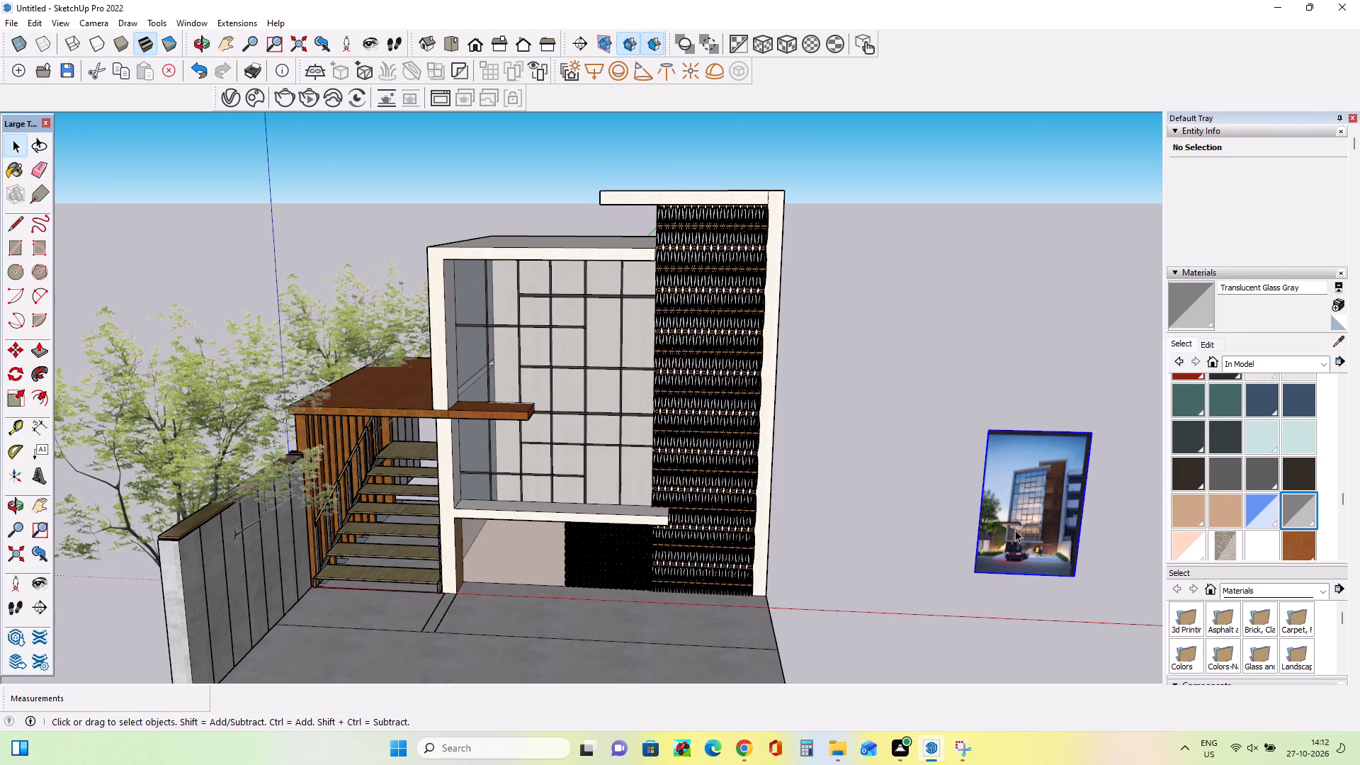
key("Delete")
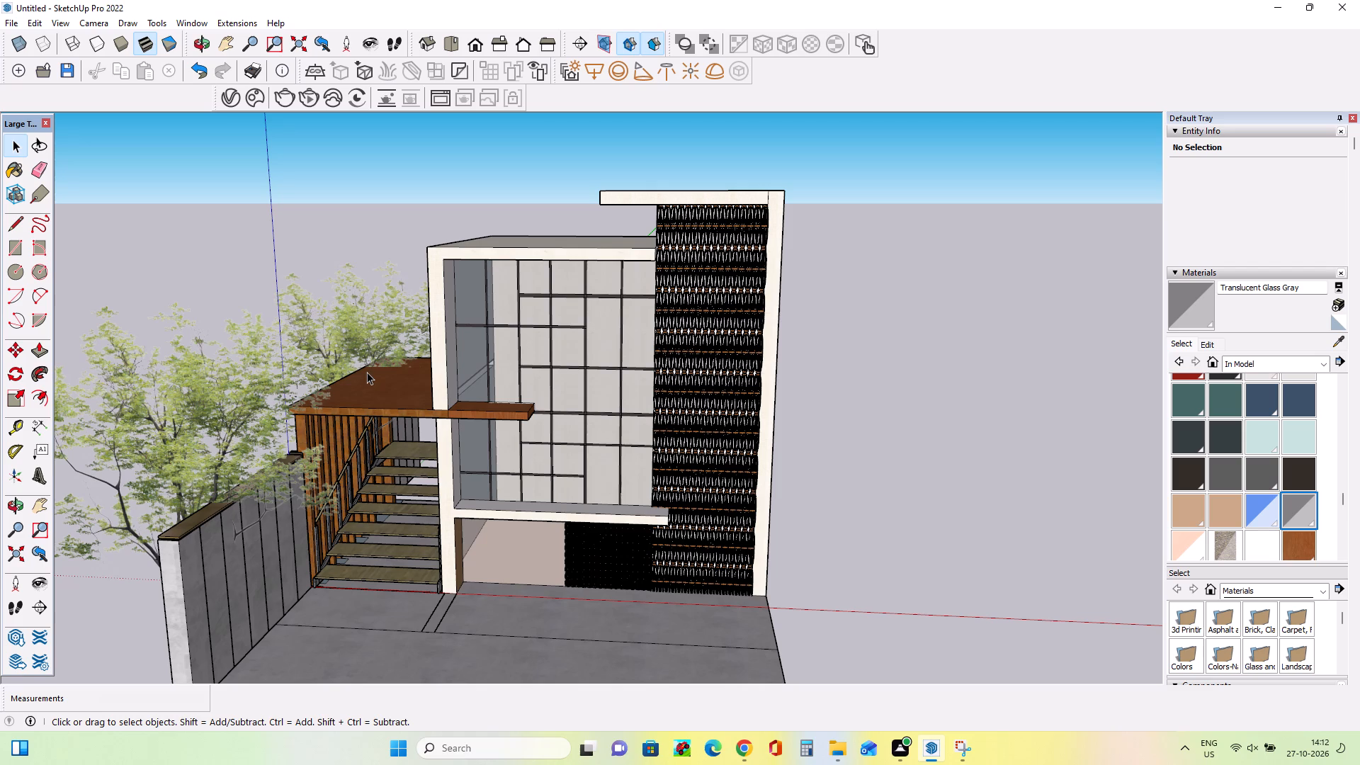
Save the SketchUp model to the Desktop as "Modern Glass Facade Architecture.skp".
key("ctrl+s")
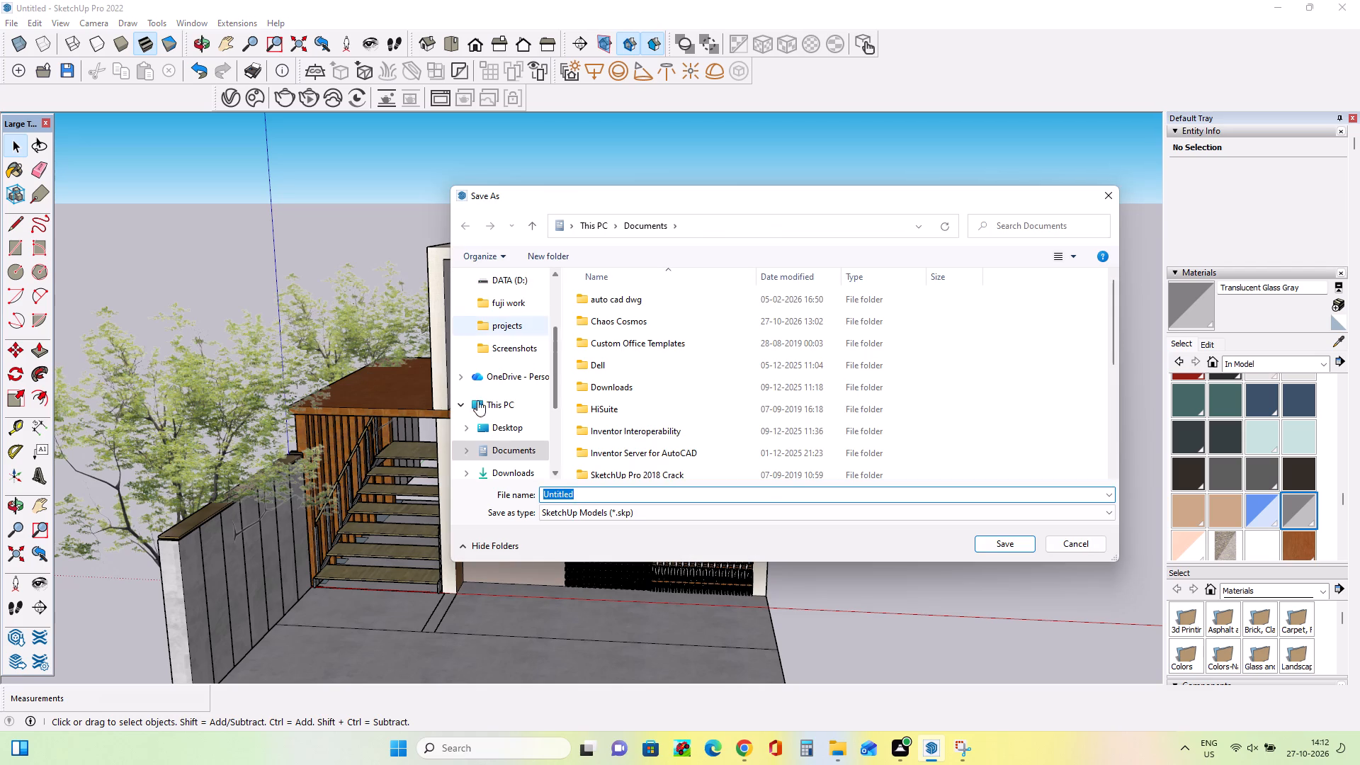
left_click(493, 430)
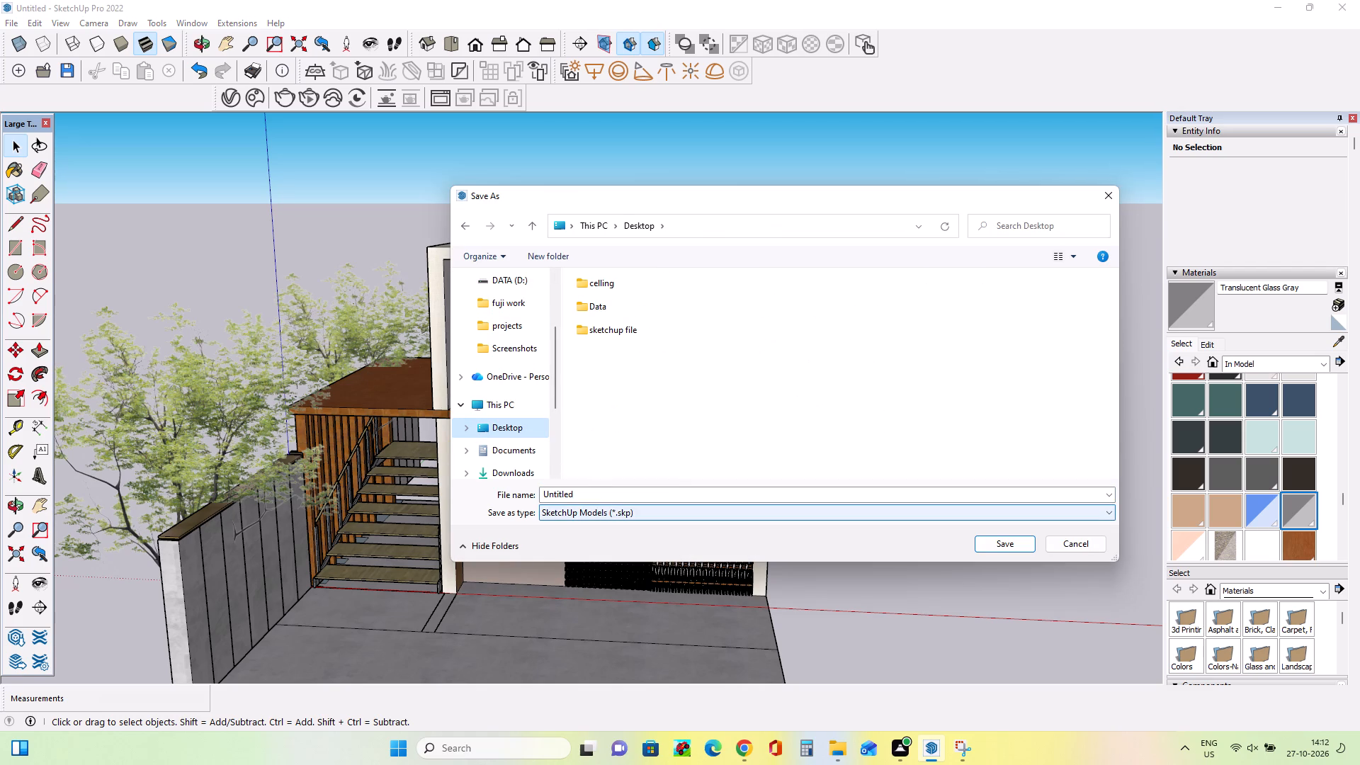
left_click(579, 493)
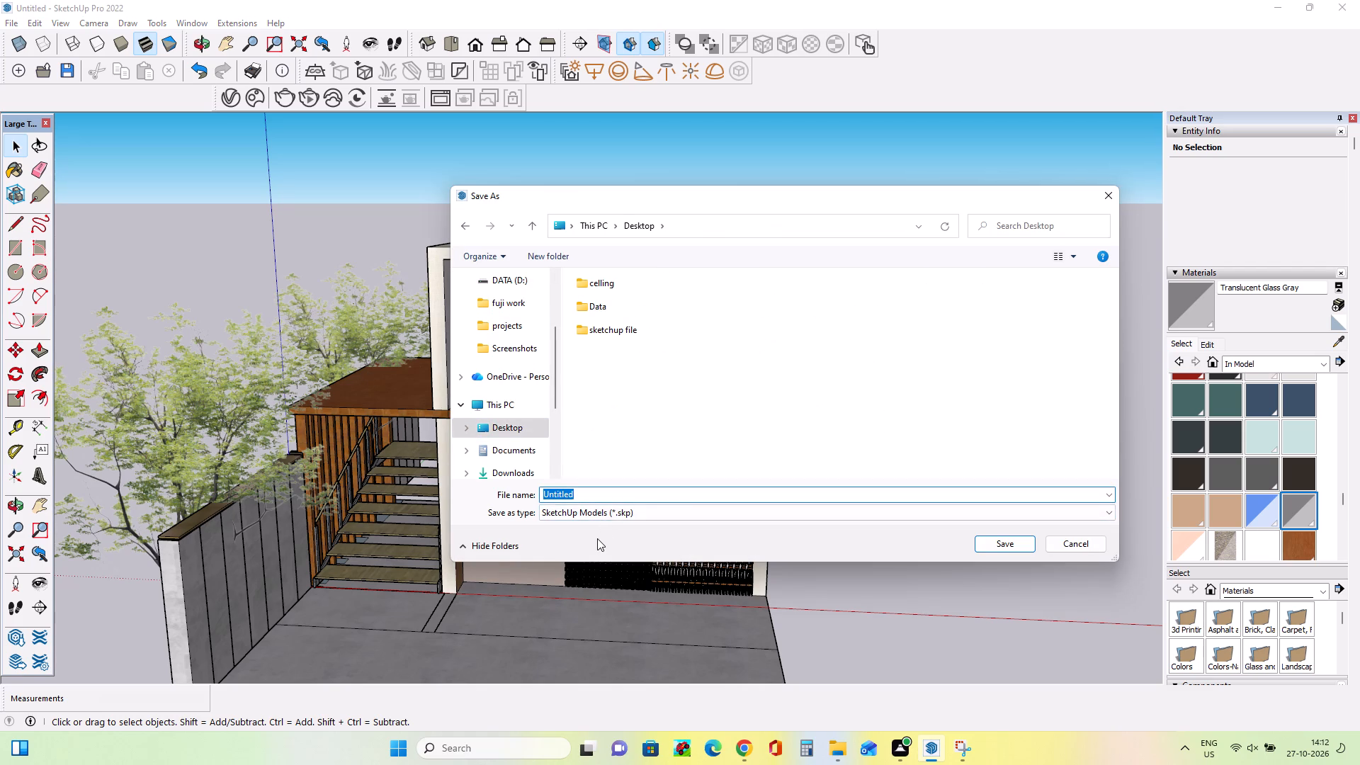
key("BackSpace")
key("m")
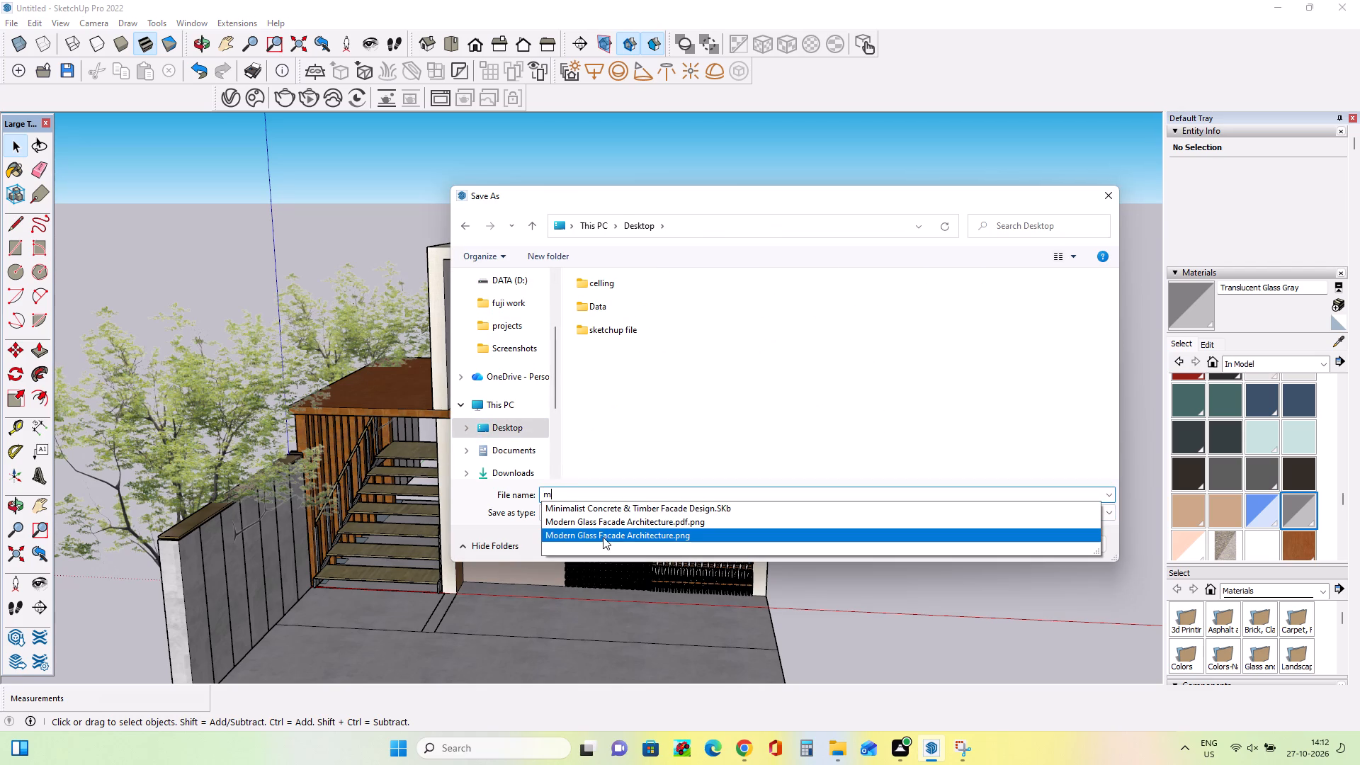
left_click(603, 536)
left_click(698, 494)
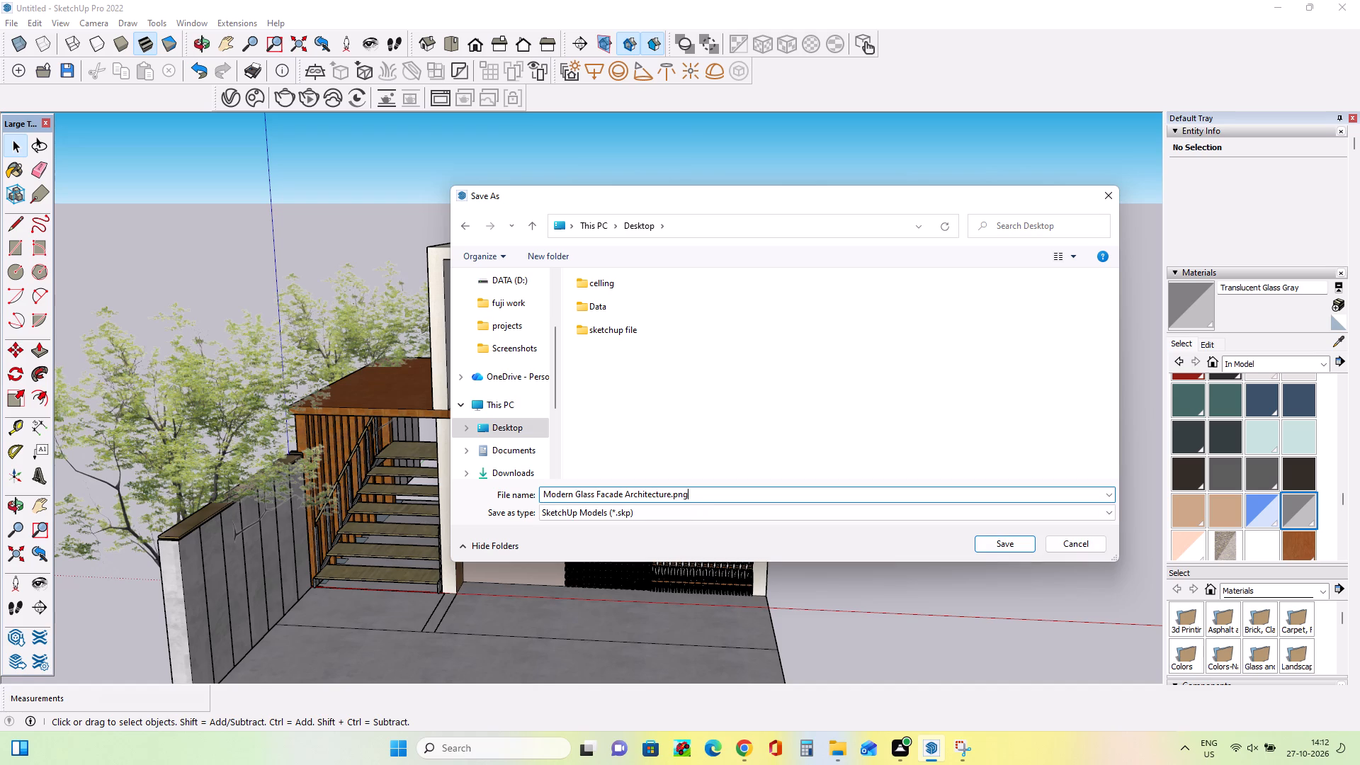
key("BackSpace")
key("BackSpace")
key("BackSpace")
type("skp")
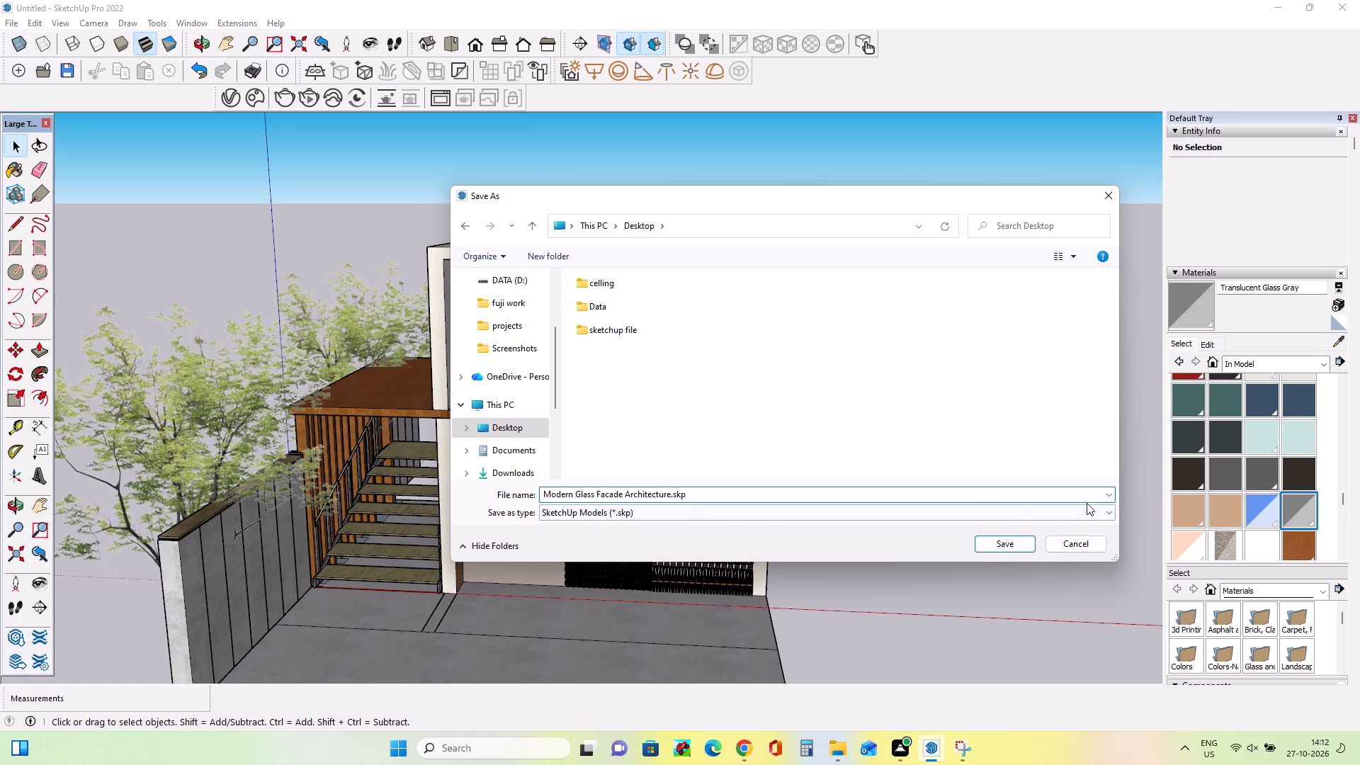
left_click(994, 546)
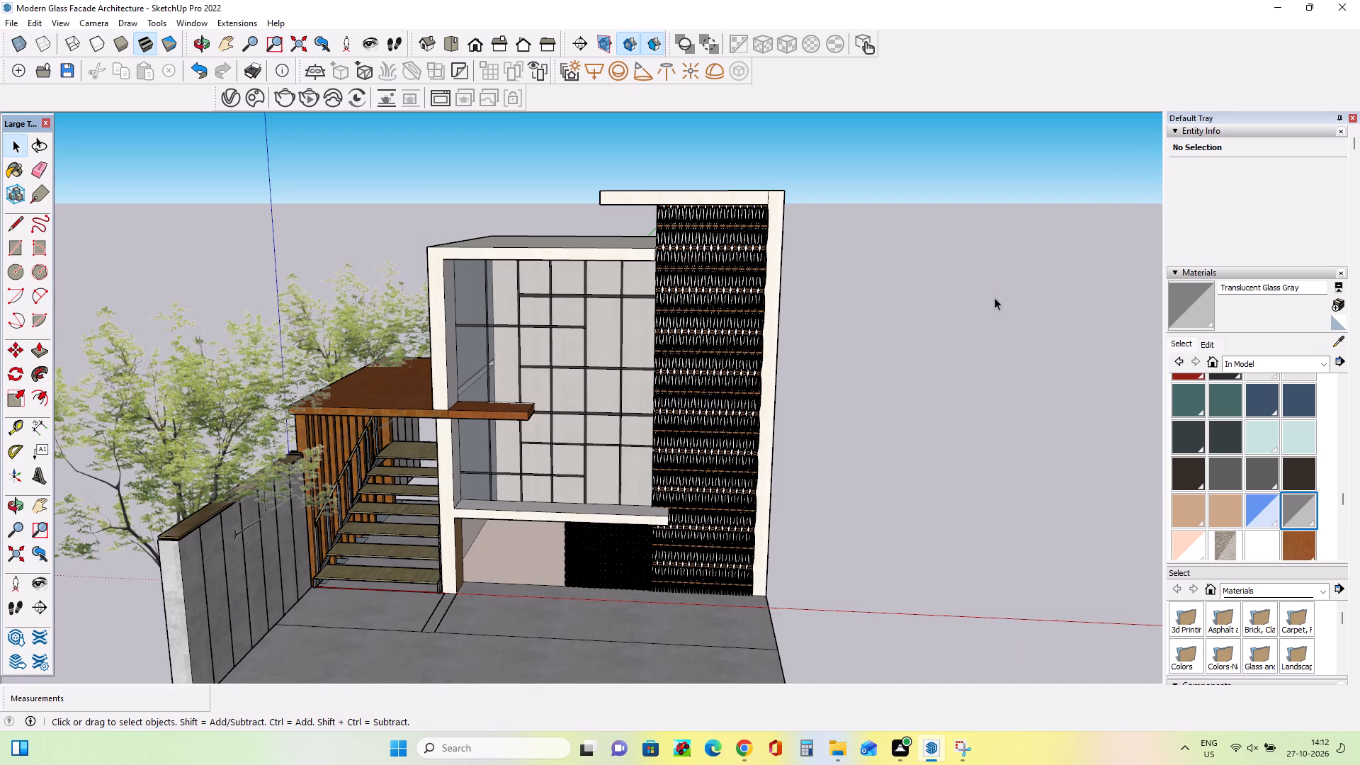